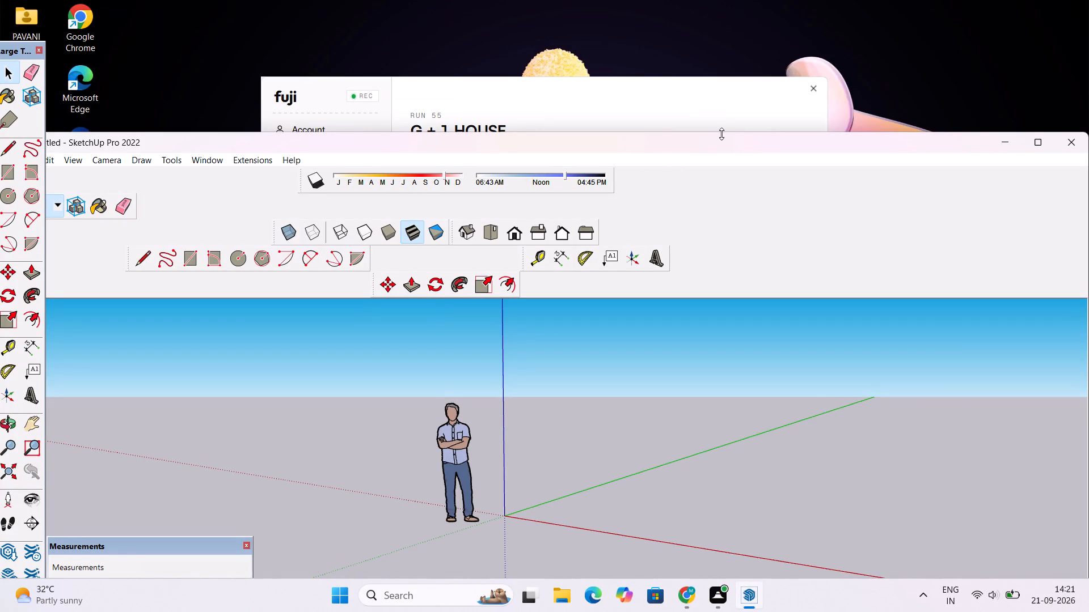
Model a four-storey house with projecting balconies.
Move the SketchUp window up and maximize it to fill the screen.
drag(721, 134, 743, 30)
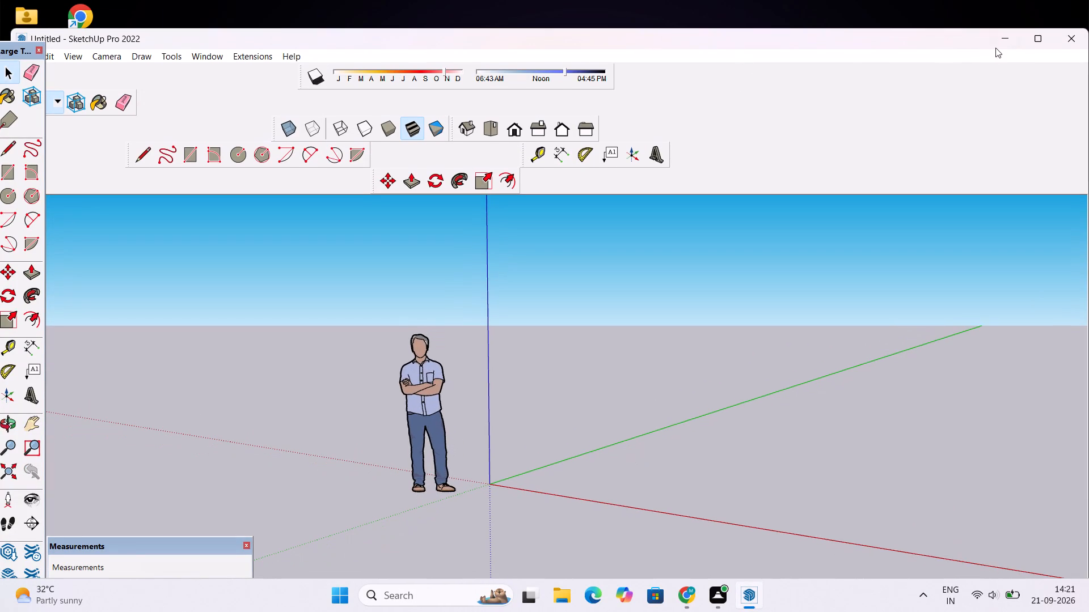
click(1035, 39)
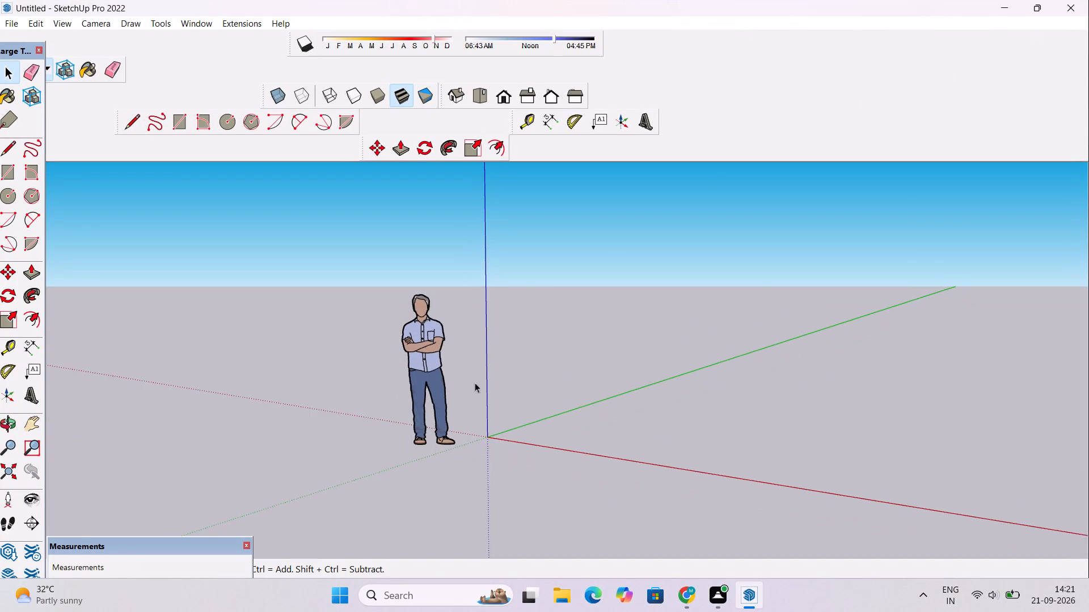
Switch the camera to the standard top view of the empty model.
scroll(433, 395, down, 4)
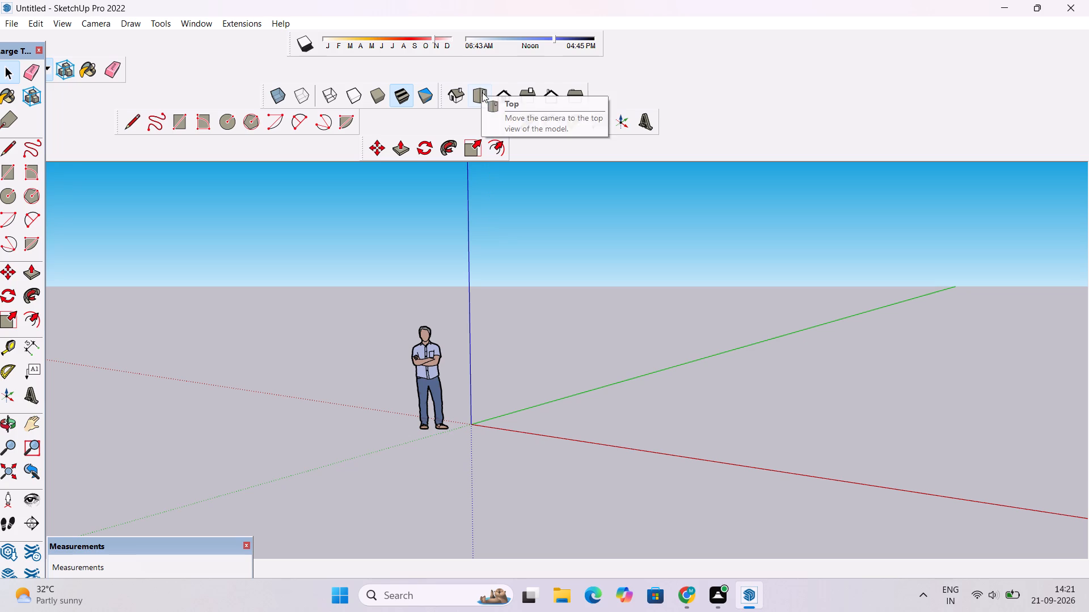
click(474, 94)
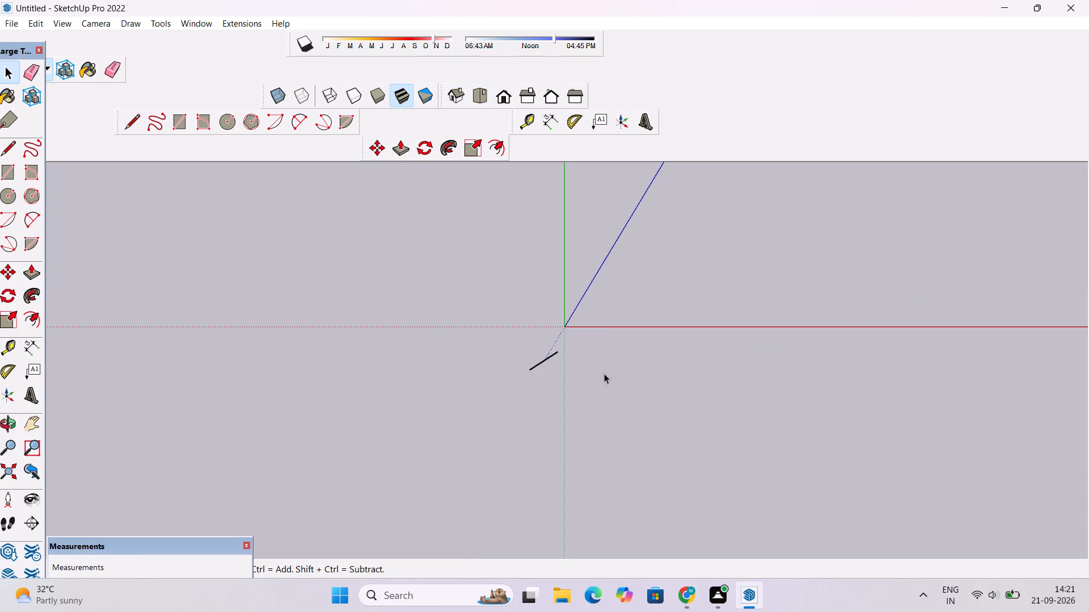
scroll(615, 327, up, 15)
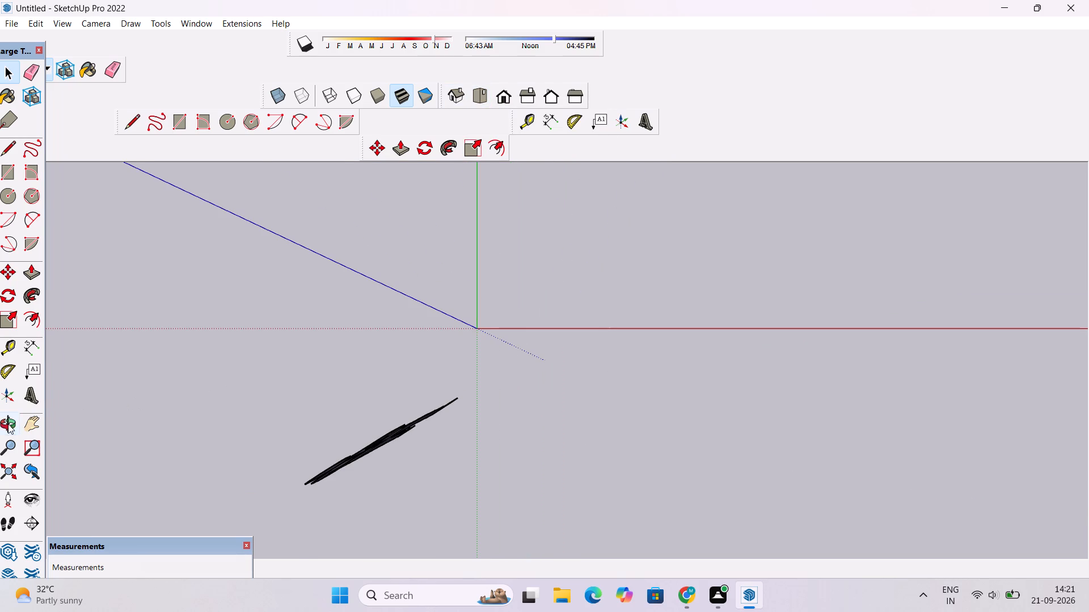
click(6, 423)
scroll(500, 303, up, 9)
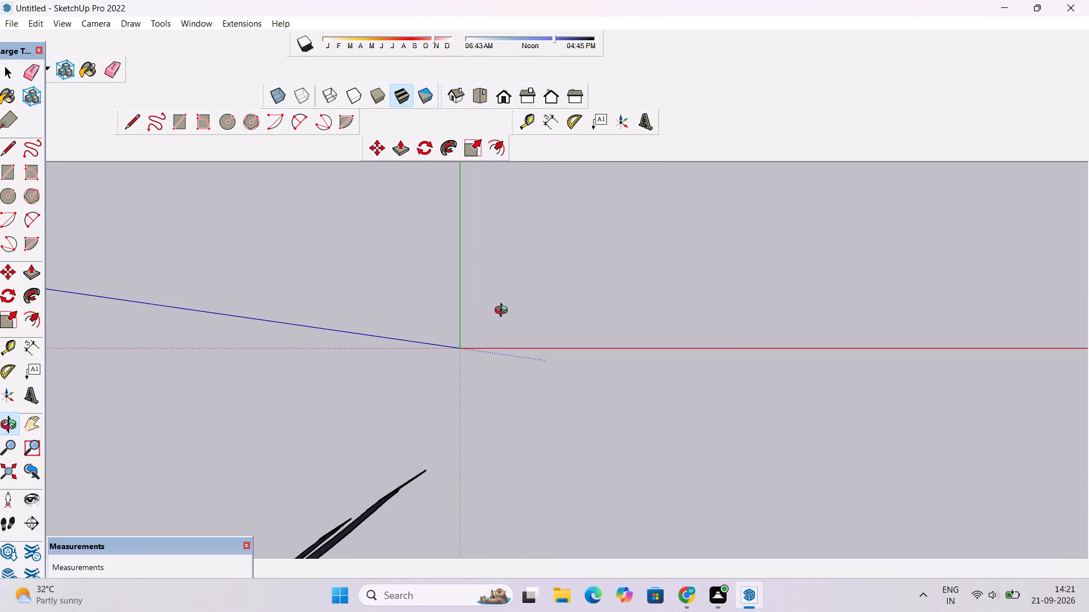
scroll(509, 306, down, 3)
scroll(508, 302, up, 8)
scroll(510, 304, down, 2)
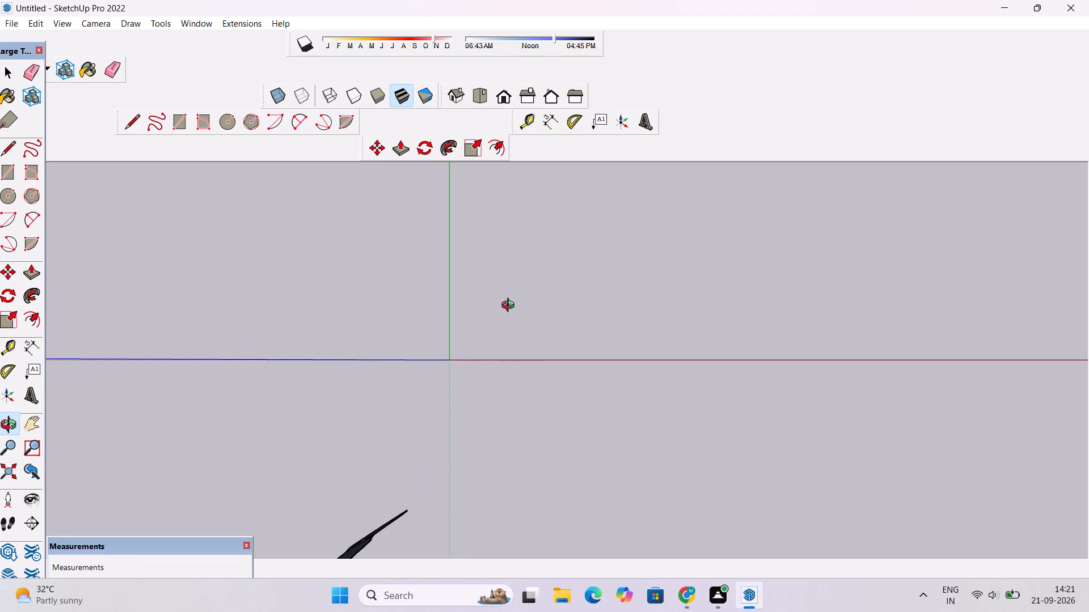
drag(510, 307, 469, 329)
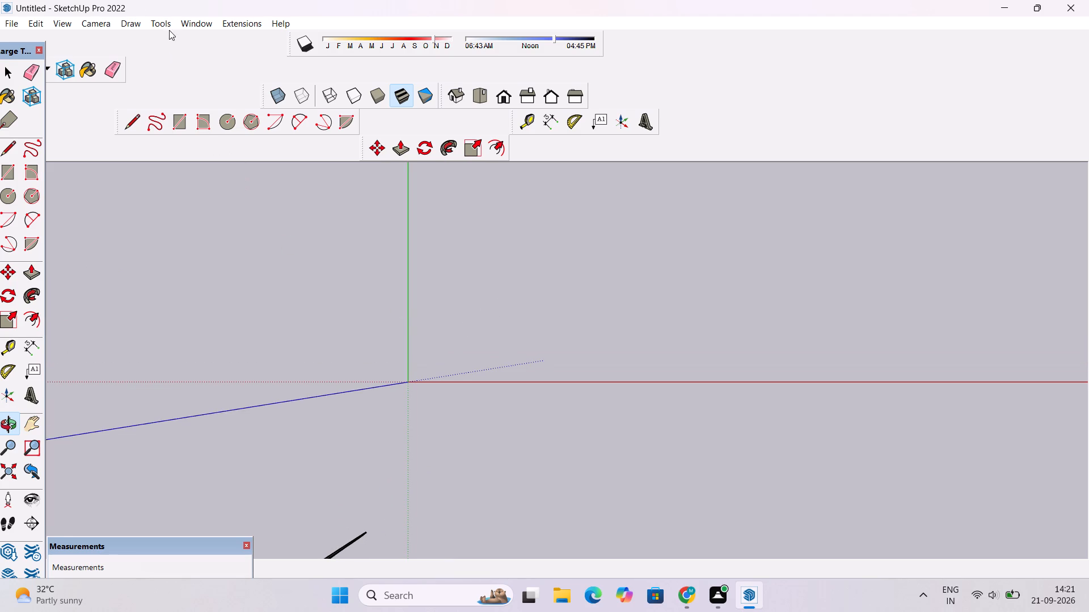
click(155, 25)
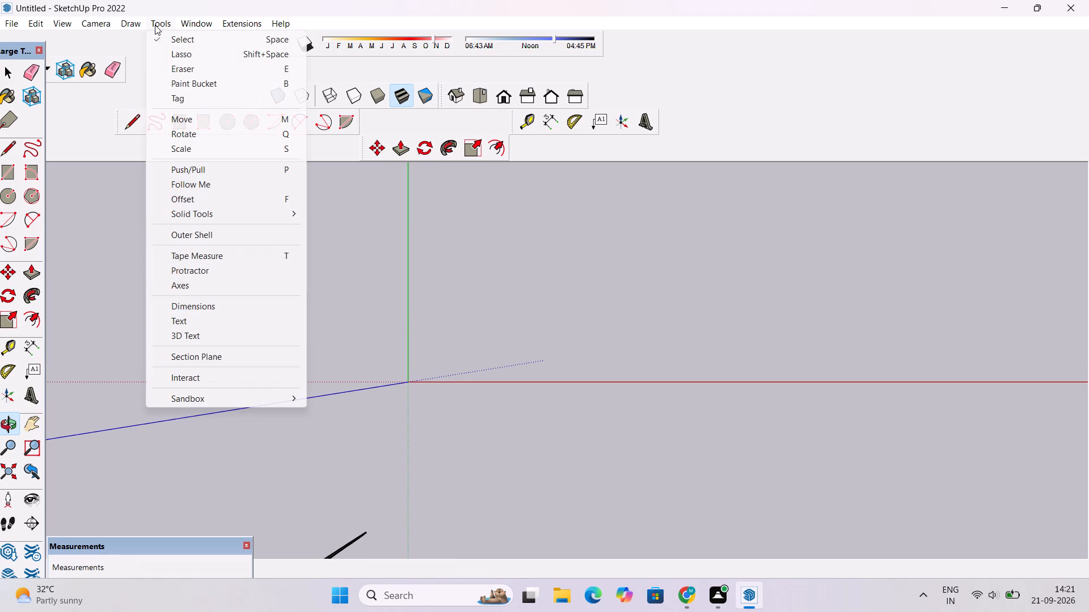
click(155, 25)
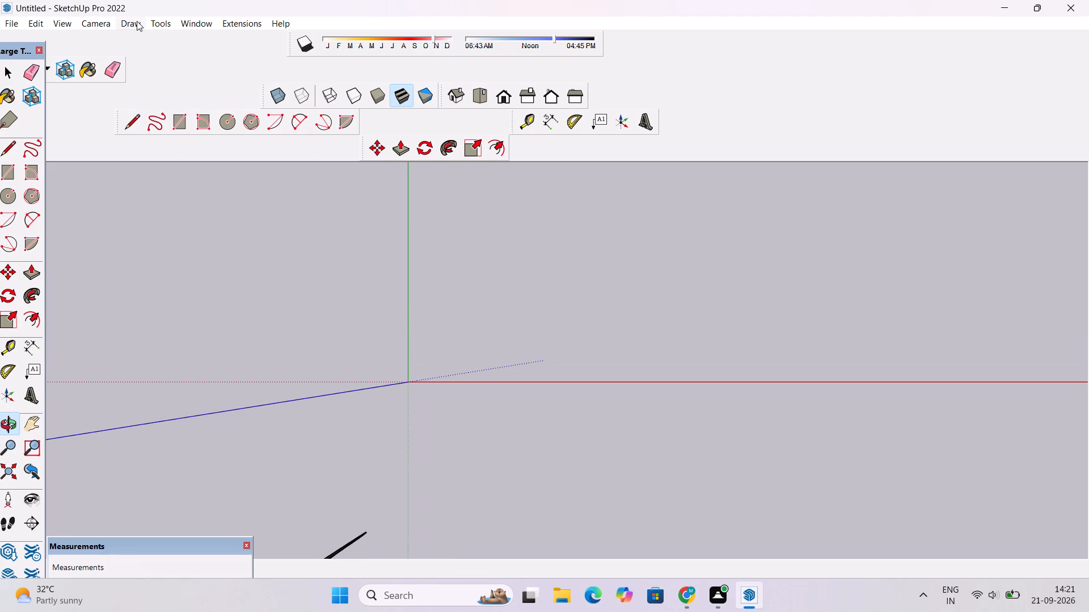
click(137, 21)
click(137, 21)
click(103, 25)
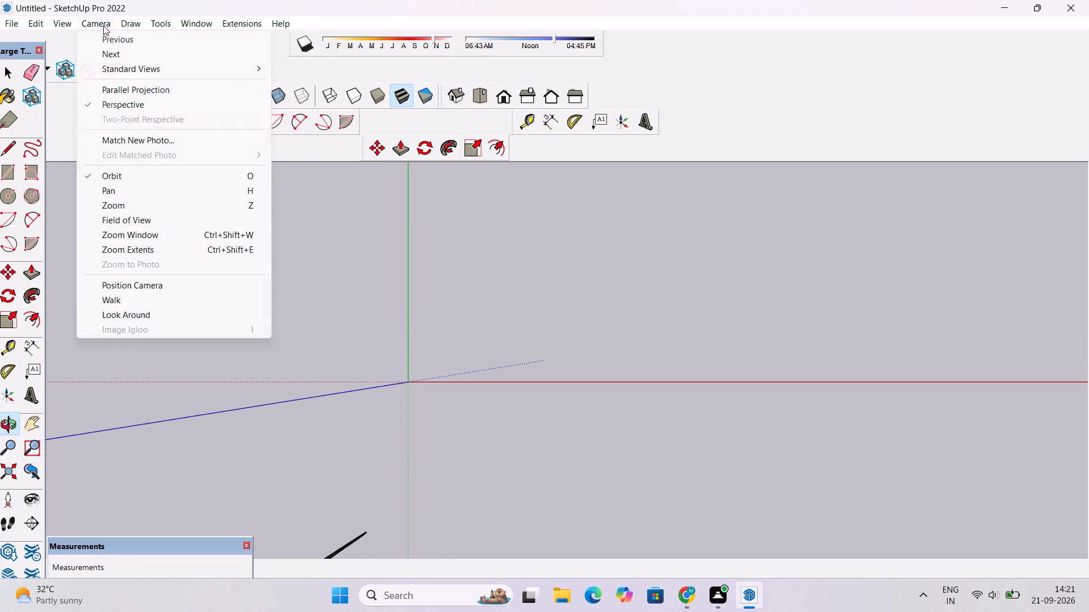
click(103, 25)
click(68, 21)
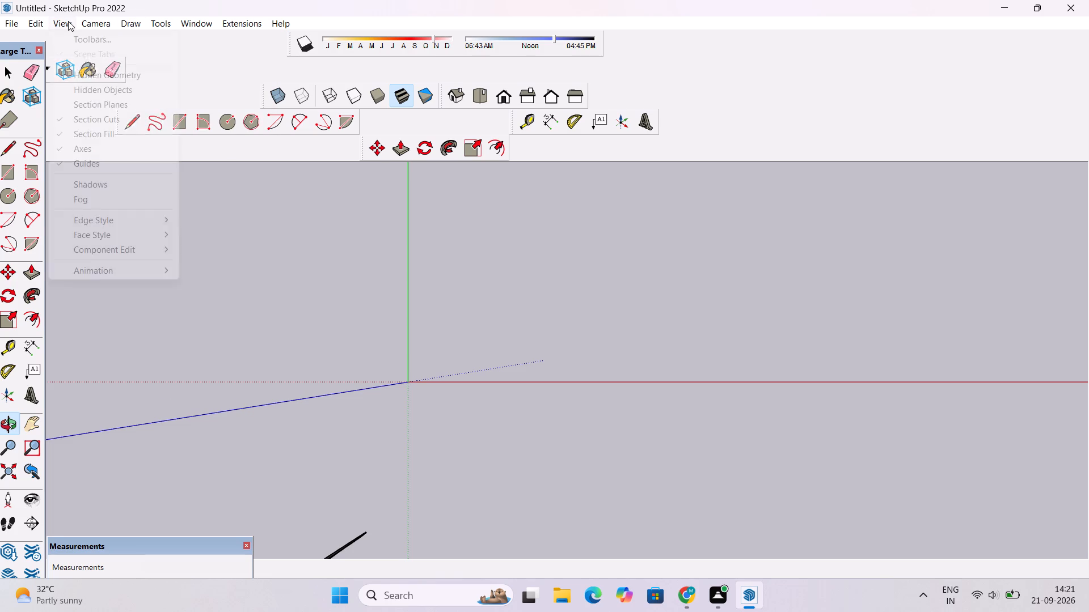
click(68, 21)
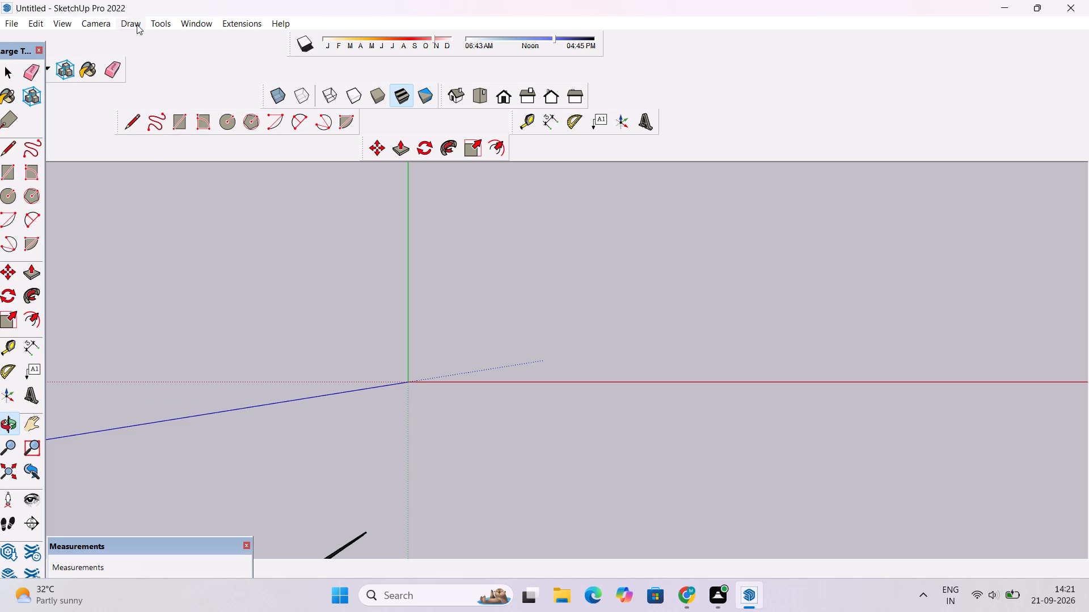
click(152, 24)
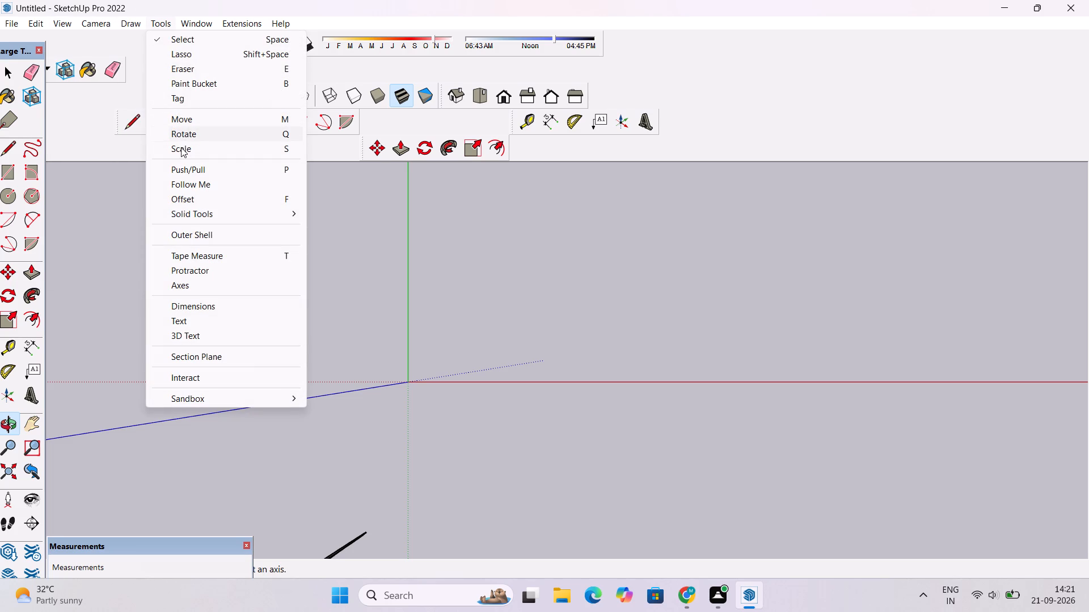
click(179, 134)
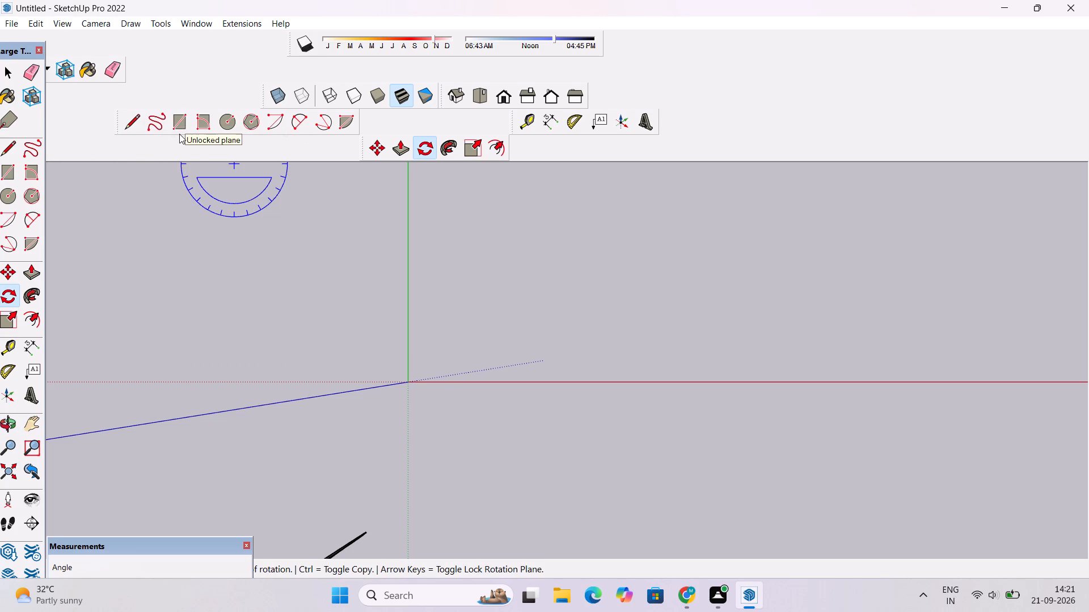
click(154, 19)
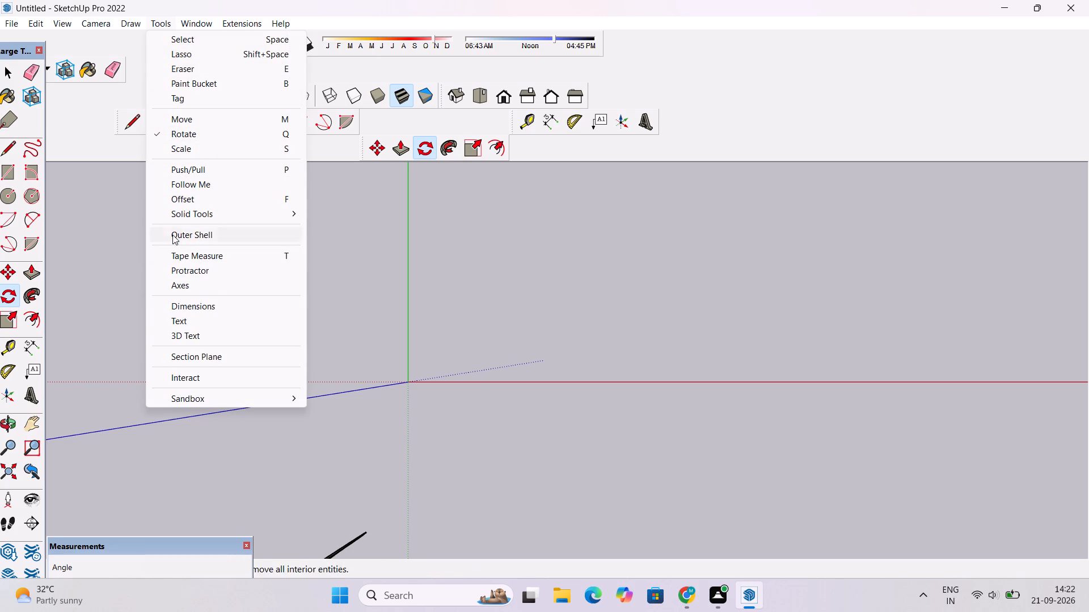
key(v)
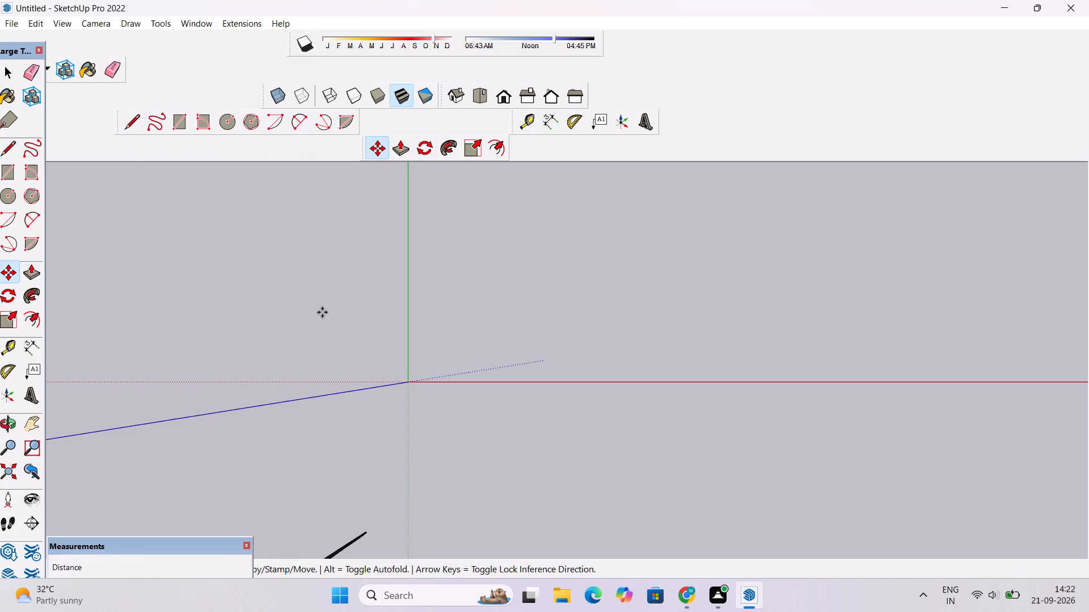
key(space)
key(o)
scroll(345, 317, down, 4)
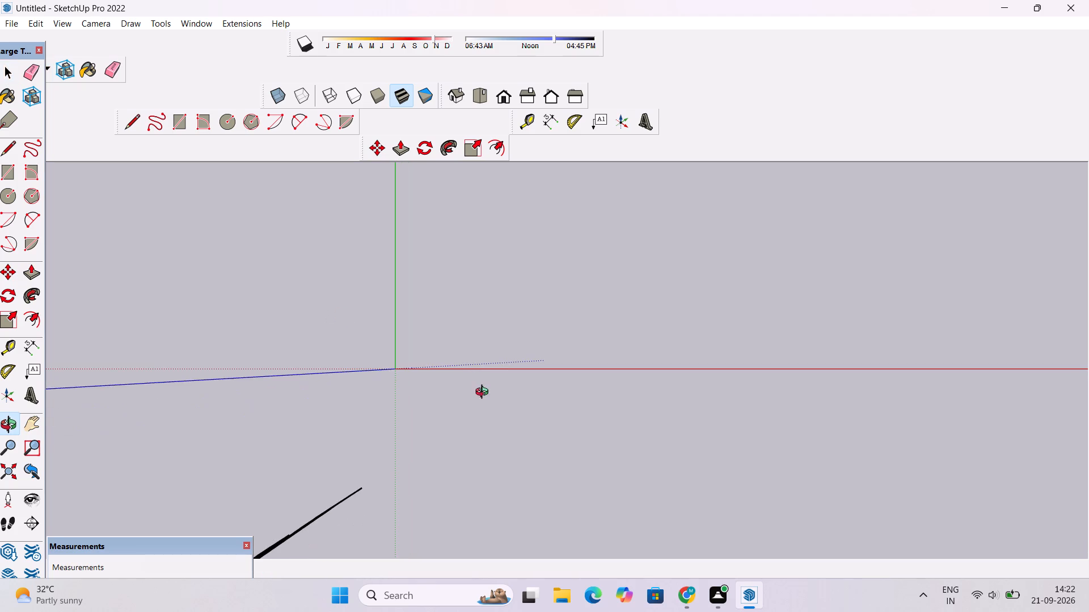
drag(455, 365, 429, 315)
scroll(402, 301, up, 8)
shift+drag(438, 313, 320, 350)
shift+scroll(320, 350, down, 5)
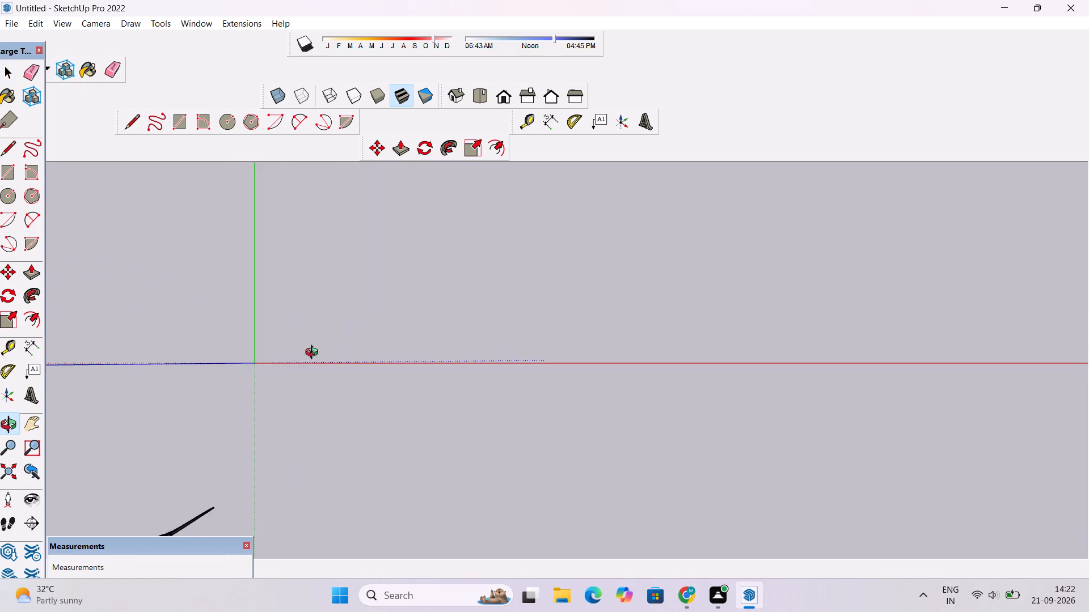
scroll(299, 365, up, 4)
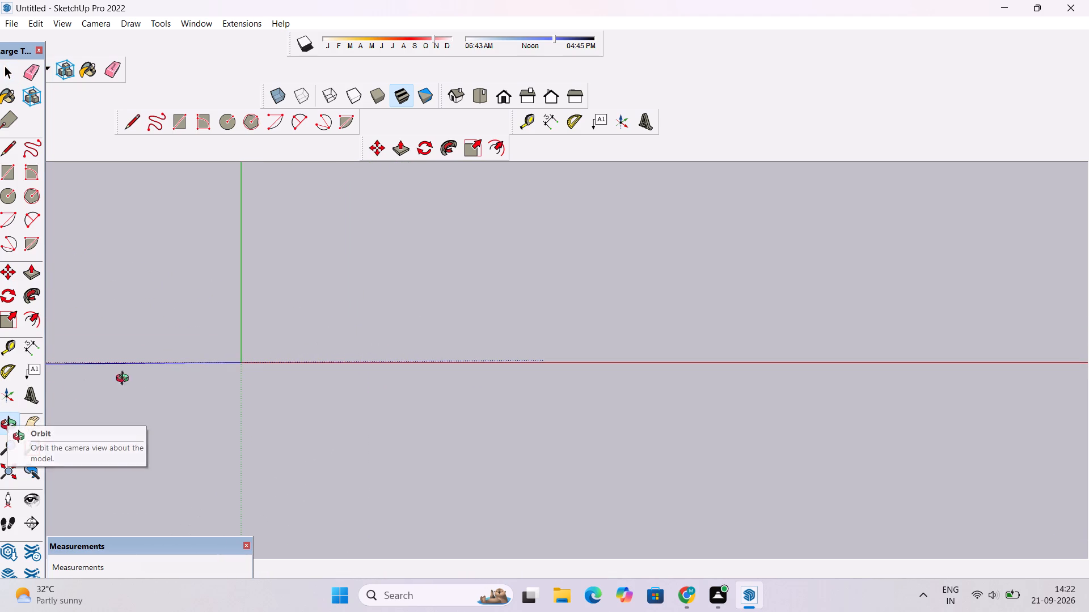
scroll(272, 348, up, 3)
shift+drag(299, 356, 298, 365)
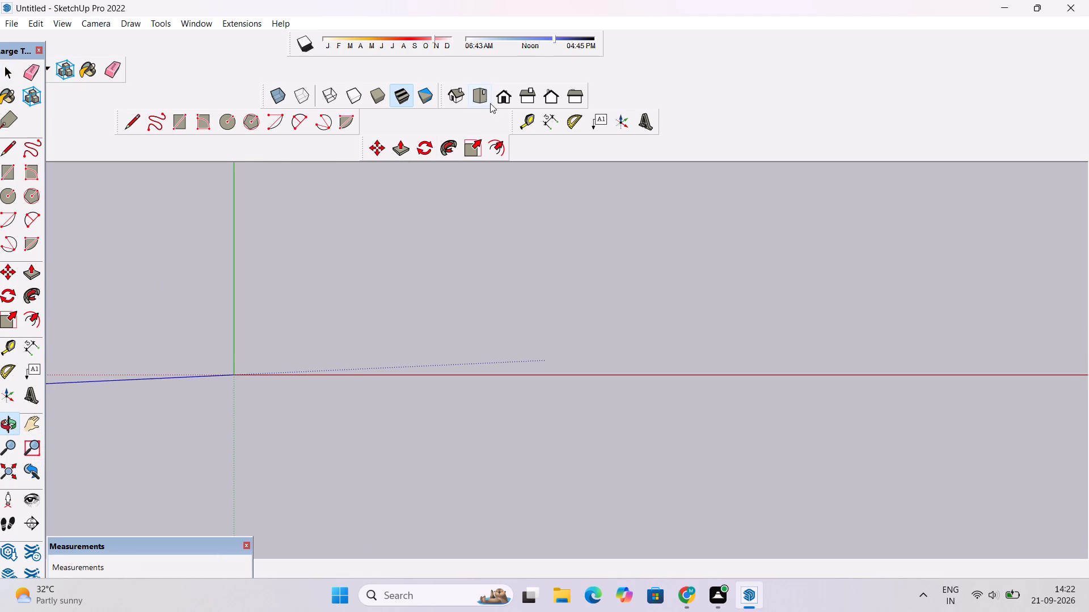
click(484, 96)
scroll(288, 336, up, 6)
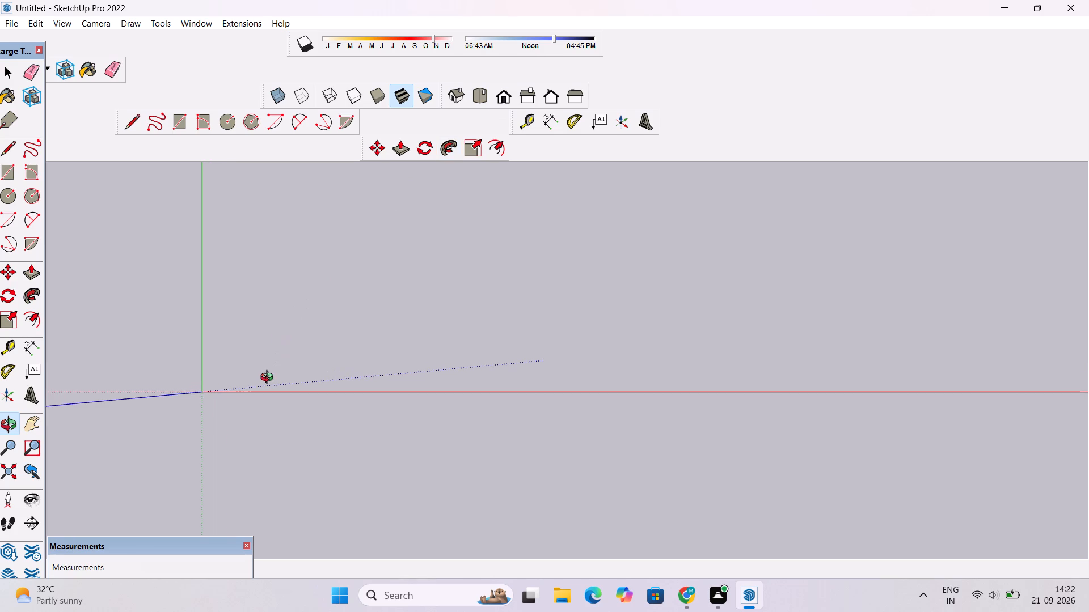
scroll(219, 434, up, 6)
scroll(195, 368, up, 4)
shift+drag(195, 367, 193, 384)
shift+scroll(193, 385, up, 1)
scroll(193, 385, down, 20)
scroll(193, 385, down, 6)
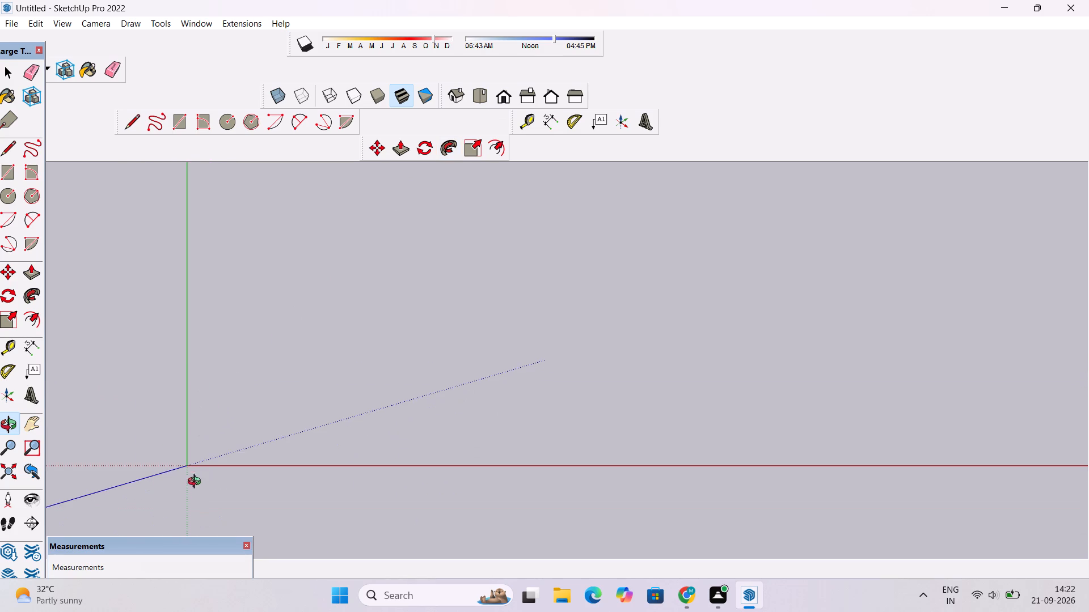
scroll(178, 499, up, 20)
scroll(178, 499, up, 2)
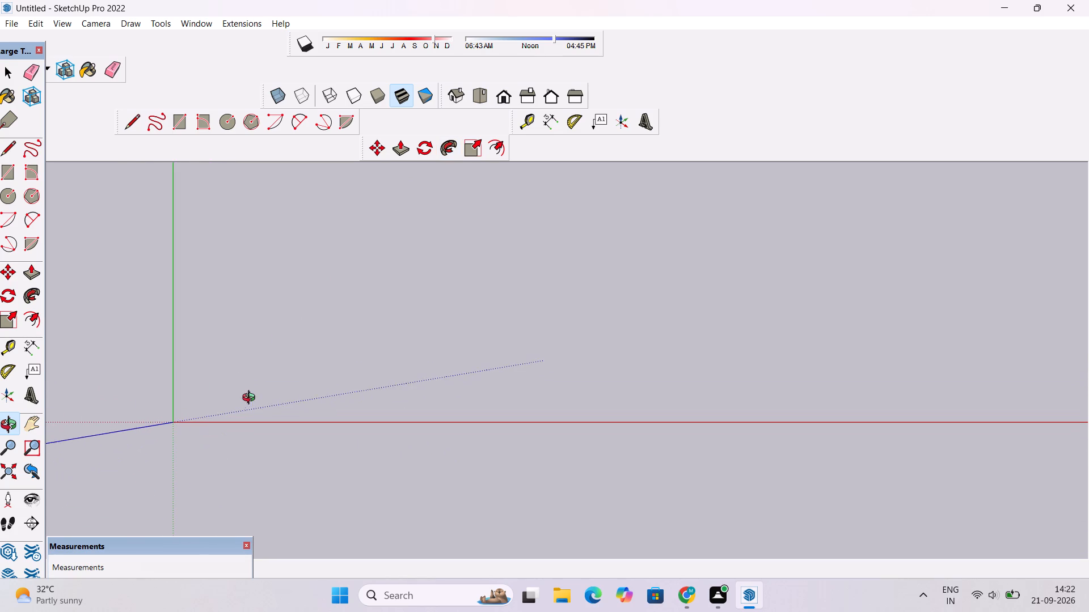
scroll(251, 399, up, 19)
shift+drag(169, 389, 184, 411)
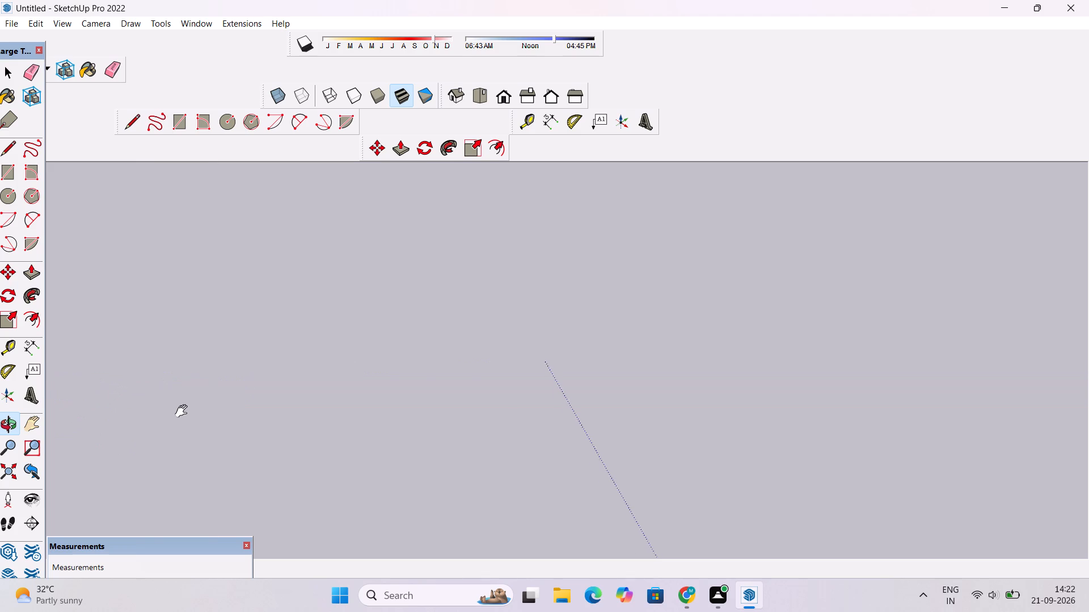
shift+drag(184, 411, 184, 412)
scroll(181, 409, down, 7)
Reset the camera to the standard top view.
click(478, 100)
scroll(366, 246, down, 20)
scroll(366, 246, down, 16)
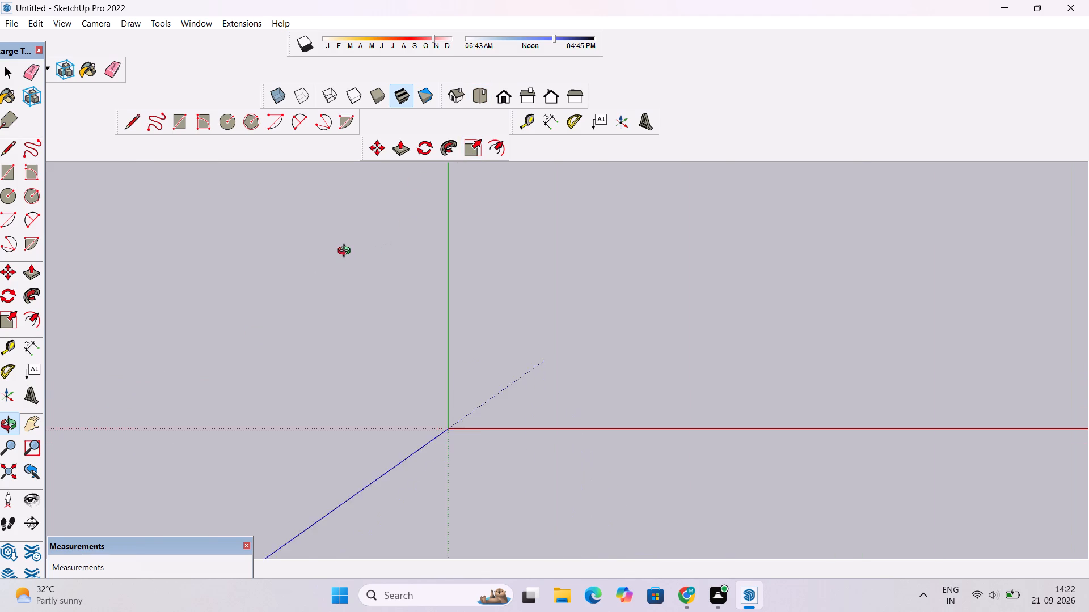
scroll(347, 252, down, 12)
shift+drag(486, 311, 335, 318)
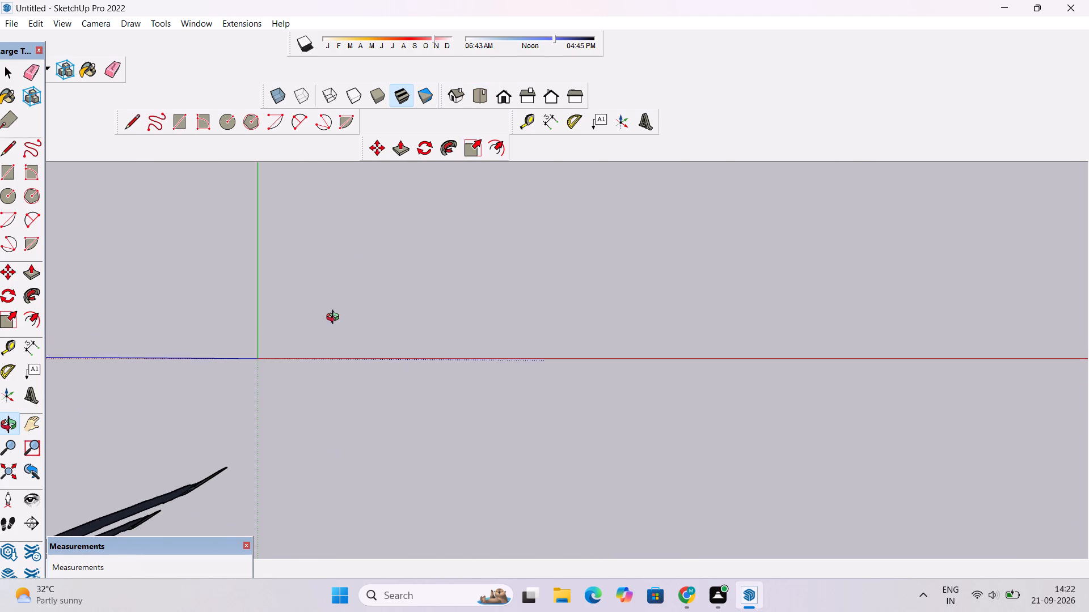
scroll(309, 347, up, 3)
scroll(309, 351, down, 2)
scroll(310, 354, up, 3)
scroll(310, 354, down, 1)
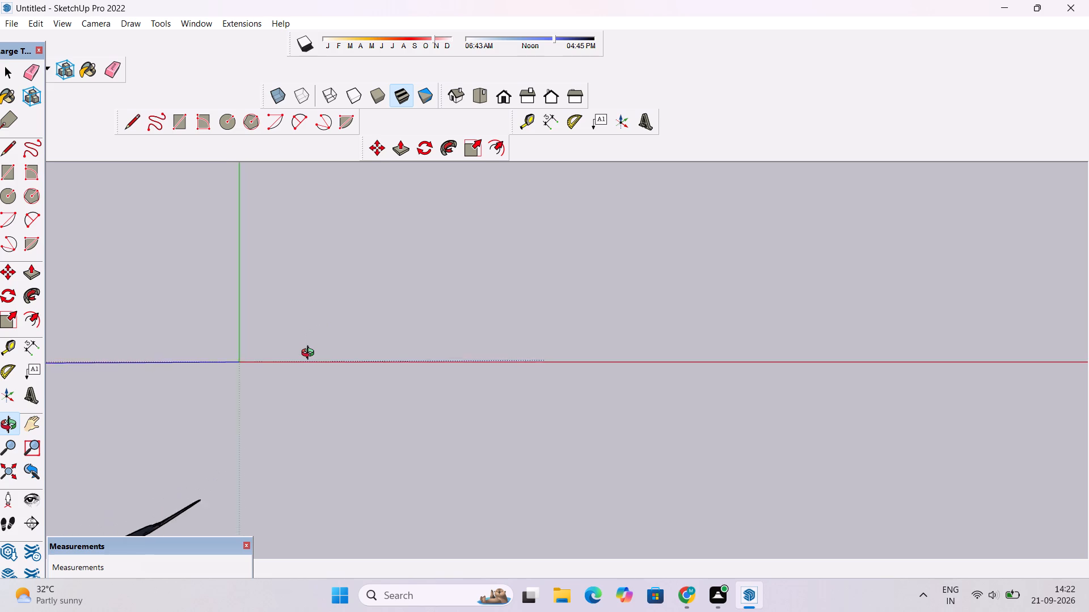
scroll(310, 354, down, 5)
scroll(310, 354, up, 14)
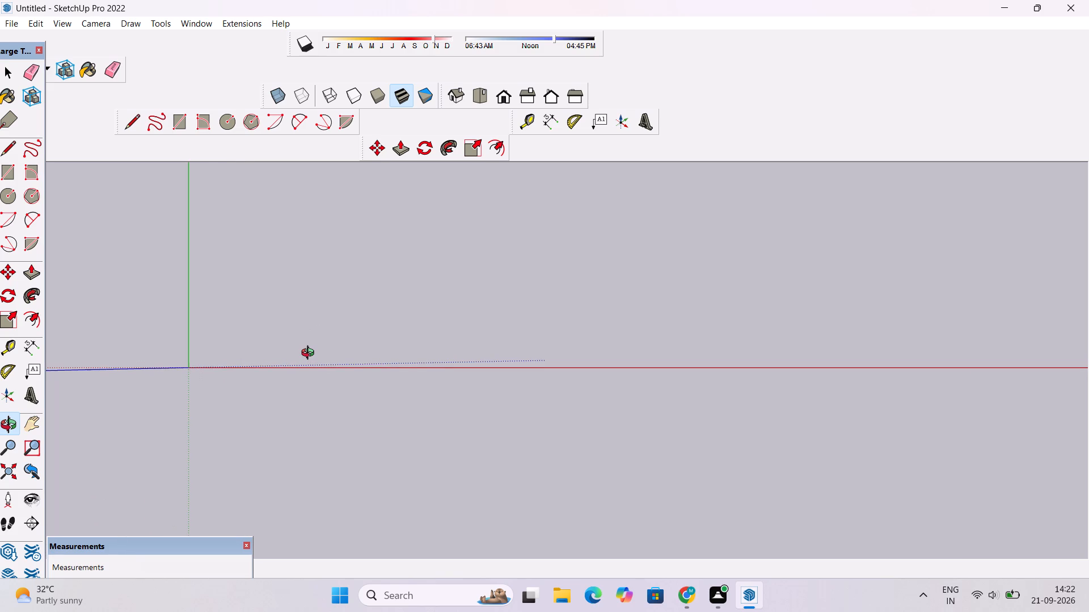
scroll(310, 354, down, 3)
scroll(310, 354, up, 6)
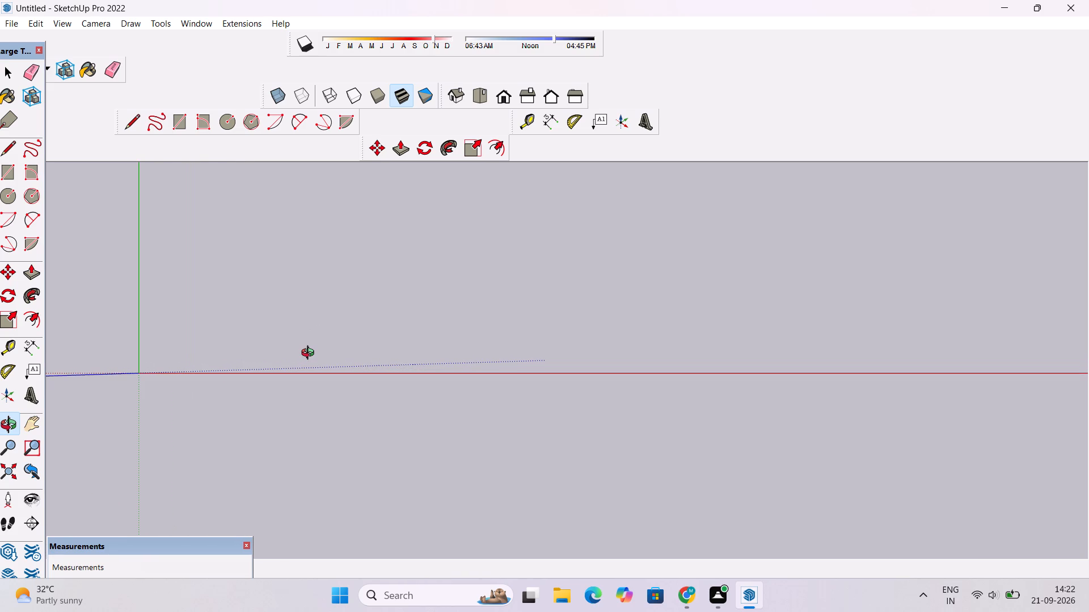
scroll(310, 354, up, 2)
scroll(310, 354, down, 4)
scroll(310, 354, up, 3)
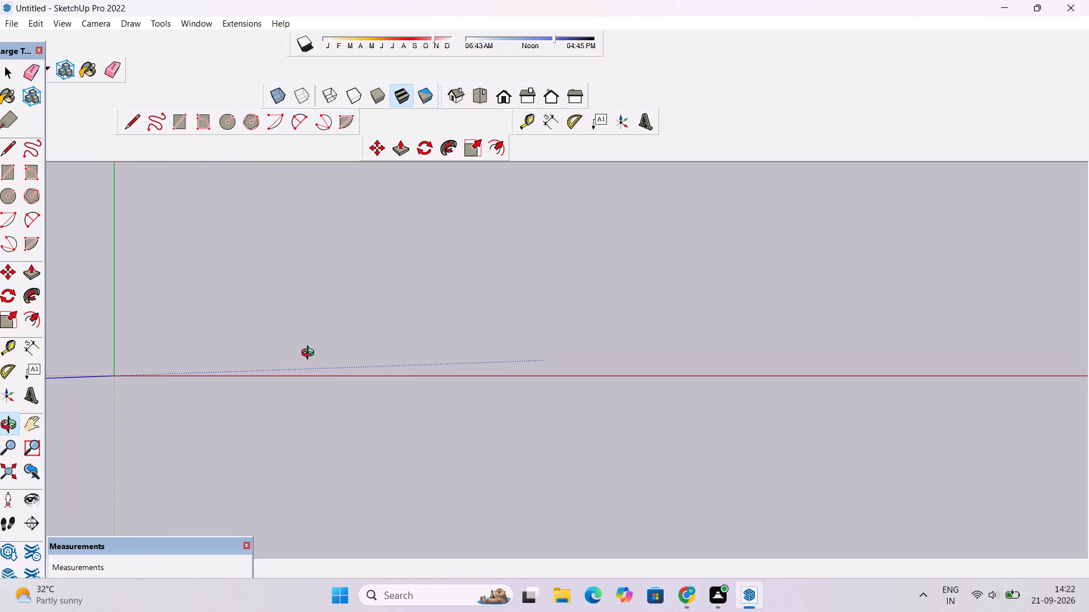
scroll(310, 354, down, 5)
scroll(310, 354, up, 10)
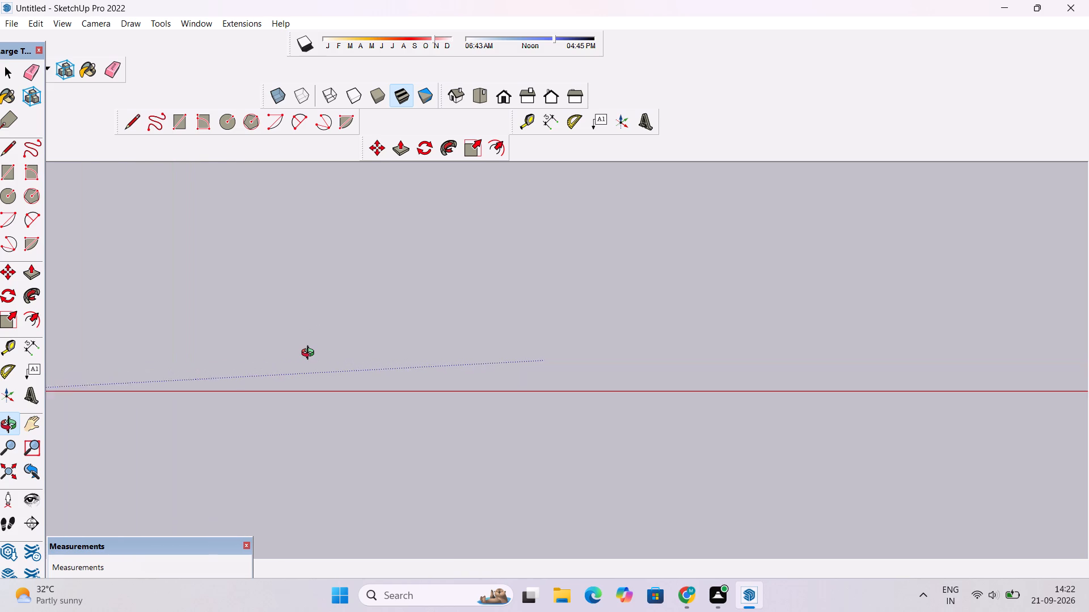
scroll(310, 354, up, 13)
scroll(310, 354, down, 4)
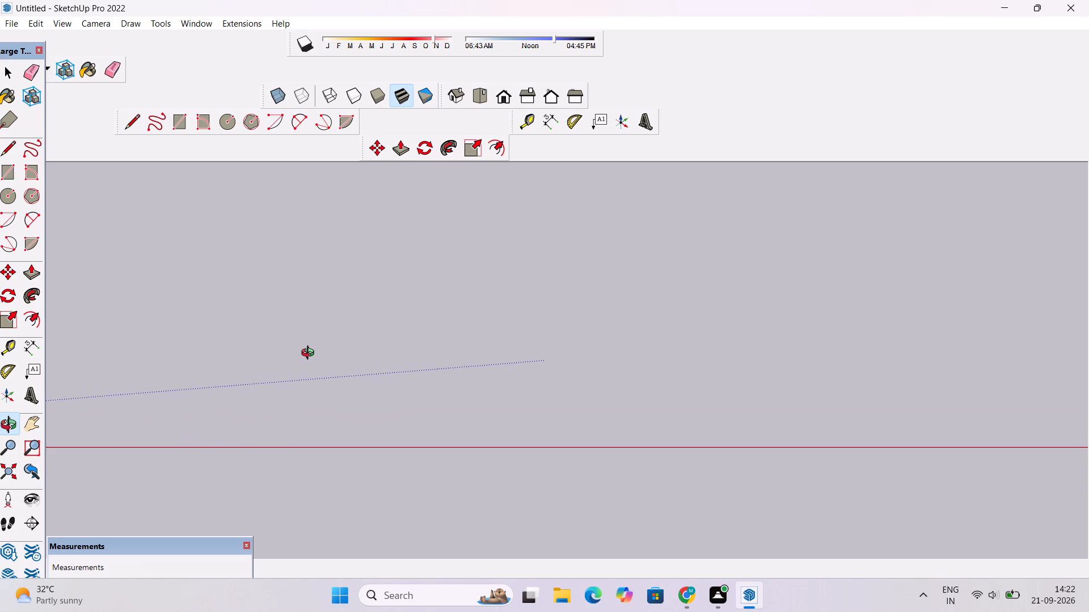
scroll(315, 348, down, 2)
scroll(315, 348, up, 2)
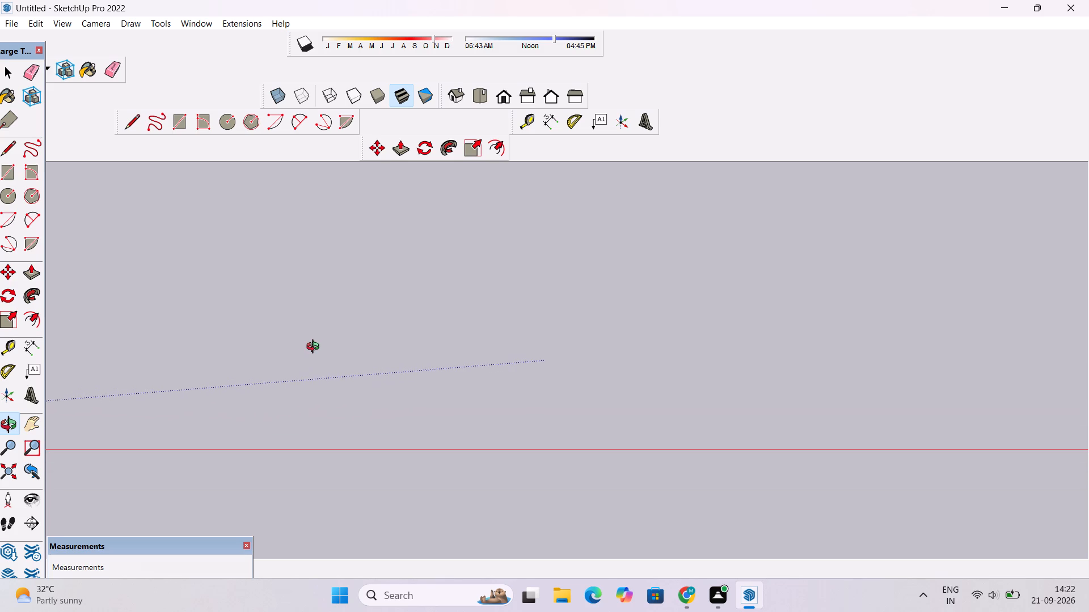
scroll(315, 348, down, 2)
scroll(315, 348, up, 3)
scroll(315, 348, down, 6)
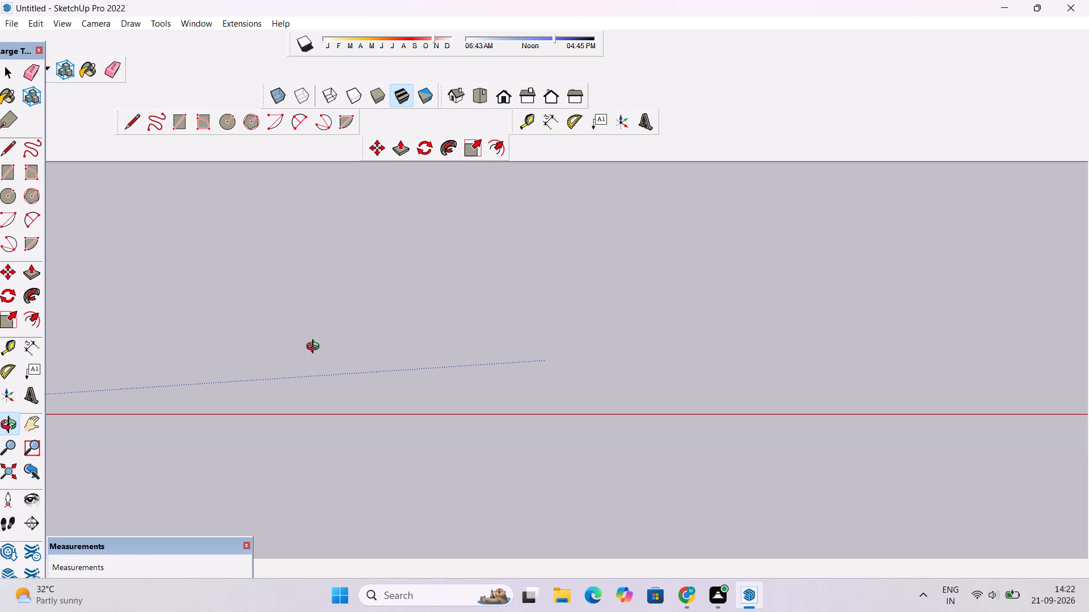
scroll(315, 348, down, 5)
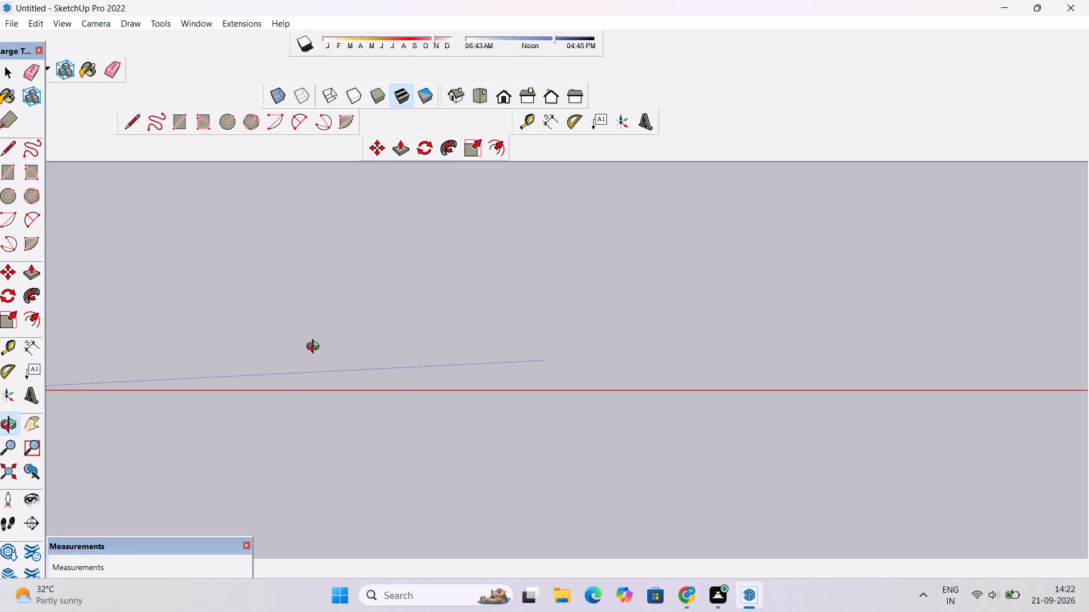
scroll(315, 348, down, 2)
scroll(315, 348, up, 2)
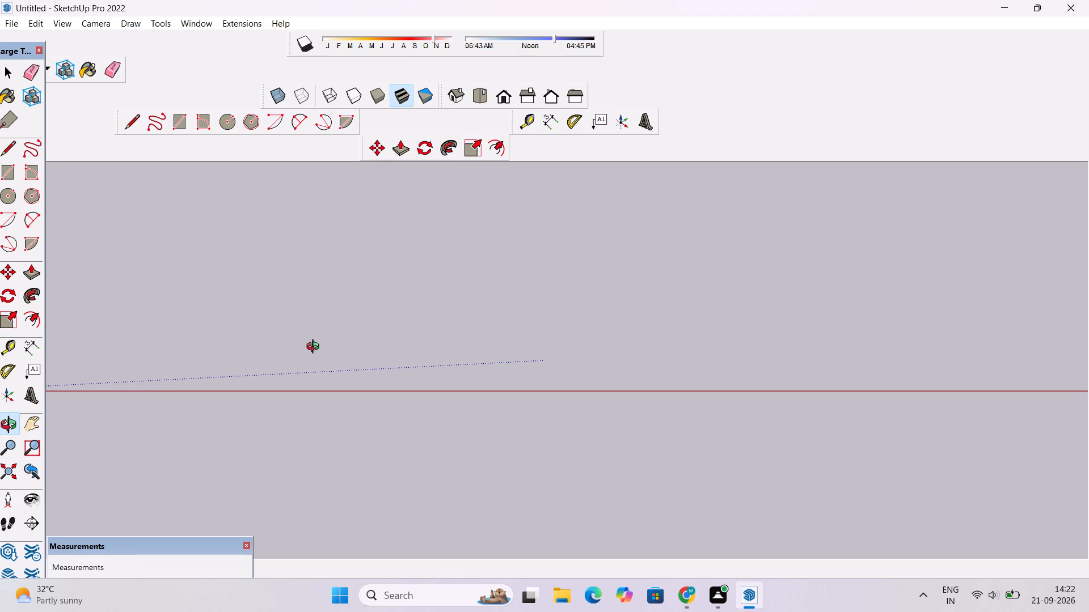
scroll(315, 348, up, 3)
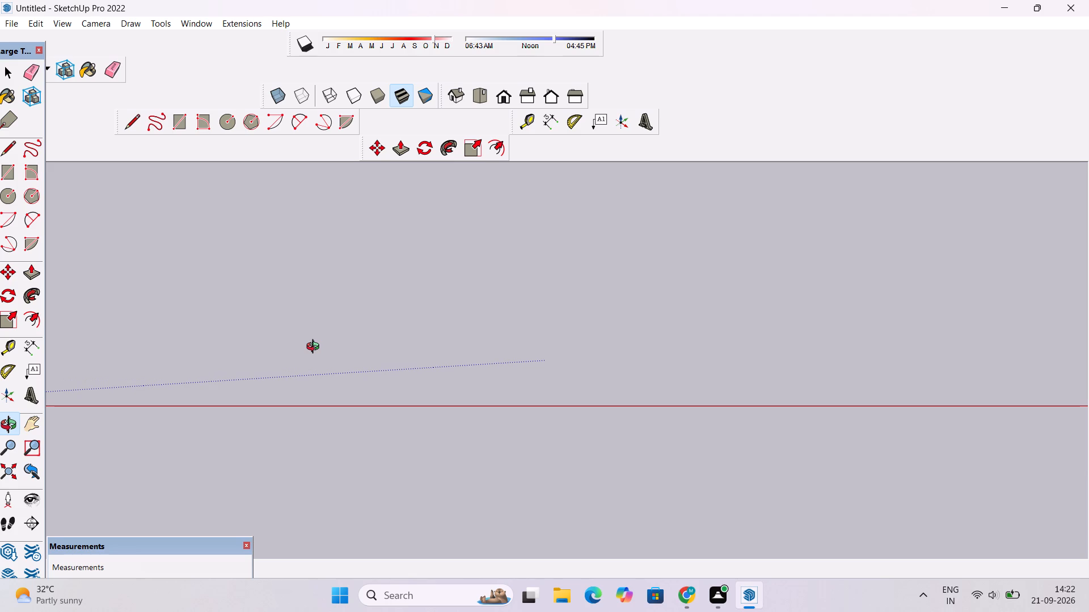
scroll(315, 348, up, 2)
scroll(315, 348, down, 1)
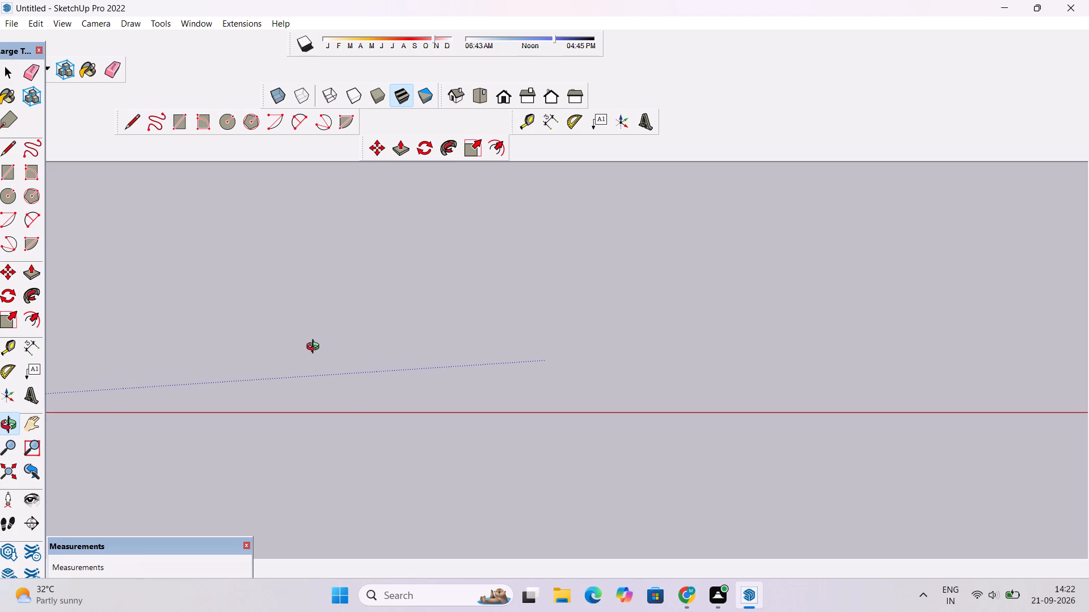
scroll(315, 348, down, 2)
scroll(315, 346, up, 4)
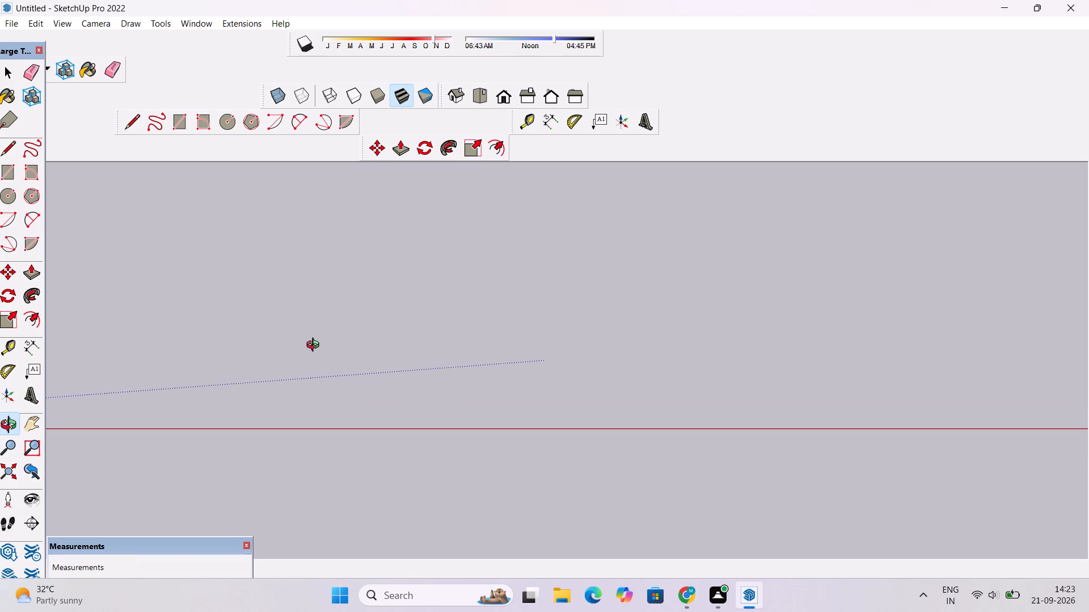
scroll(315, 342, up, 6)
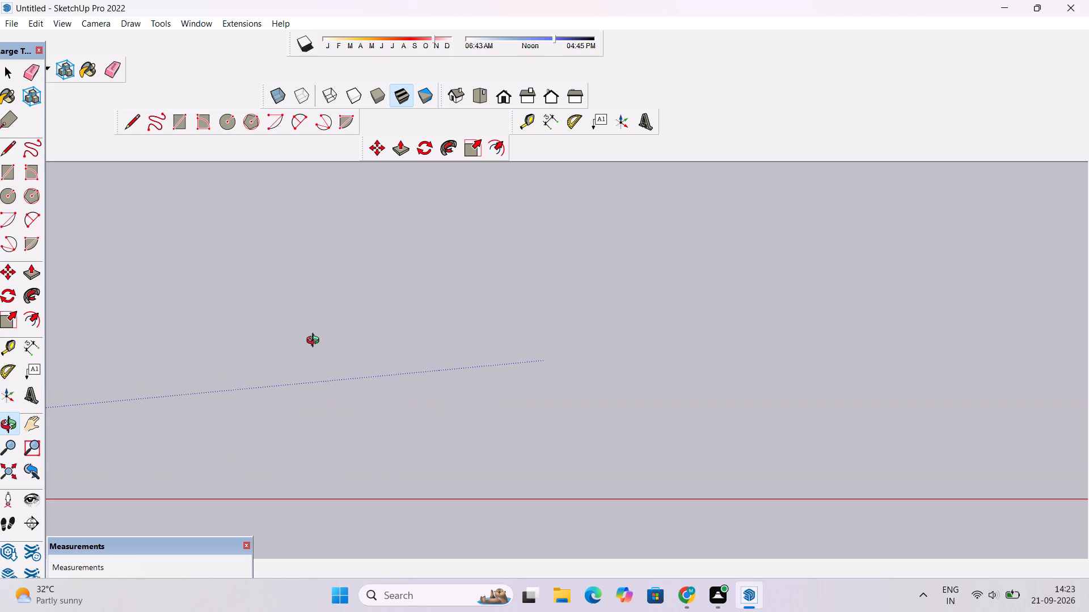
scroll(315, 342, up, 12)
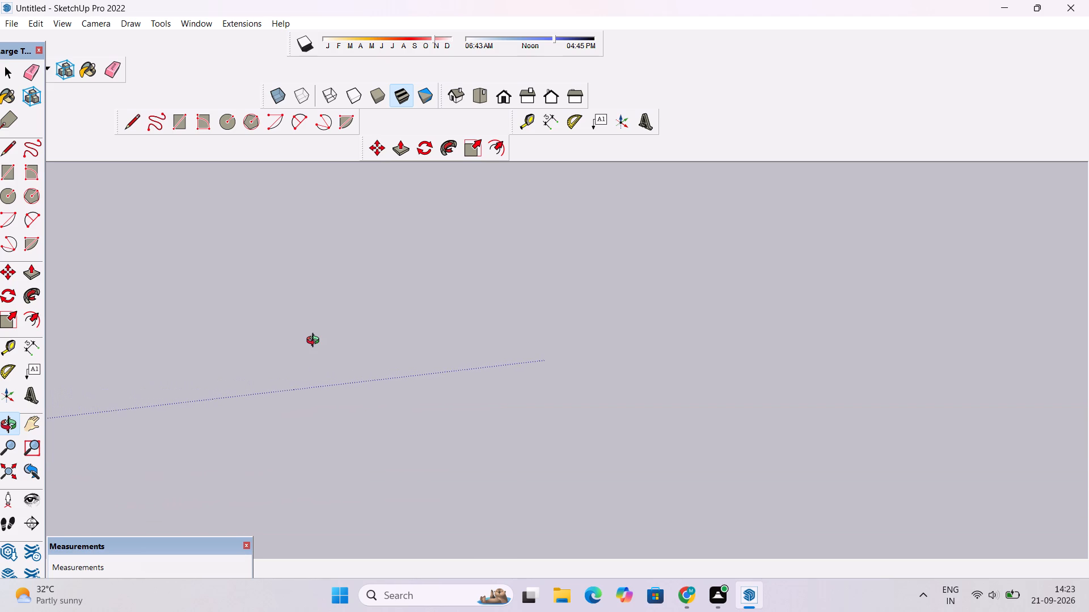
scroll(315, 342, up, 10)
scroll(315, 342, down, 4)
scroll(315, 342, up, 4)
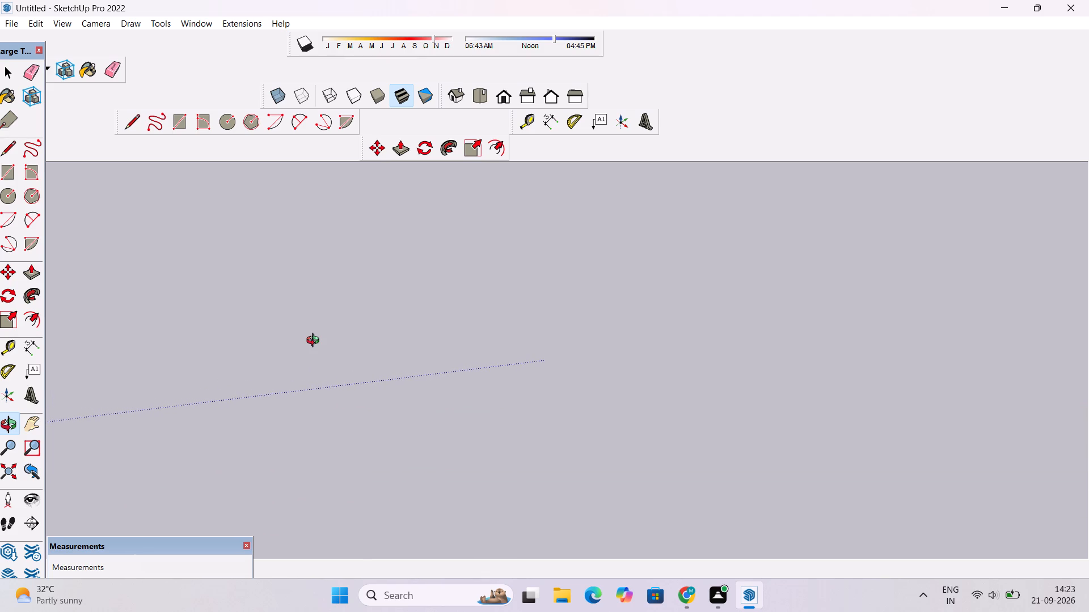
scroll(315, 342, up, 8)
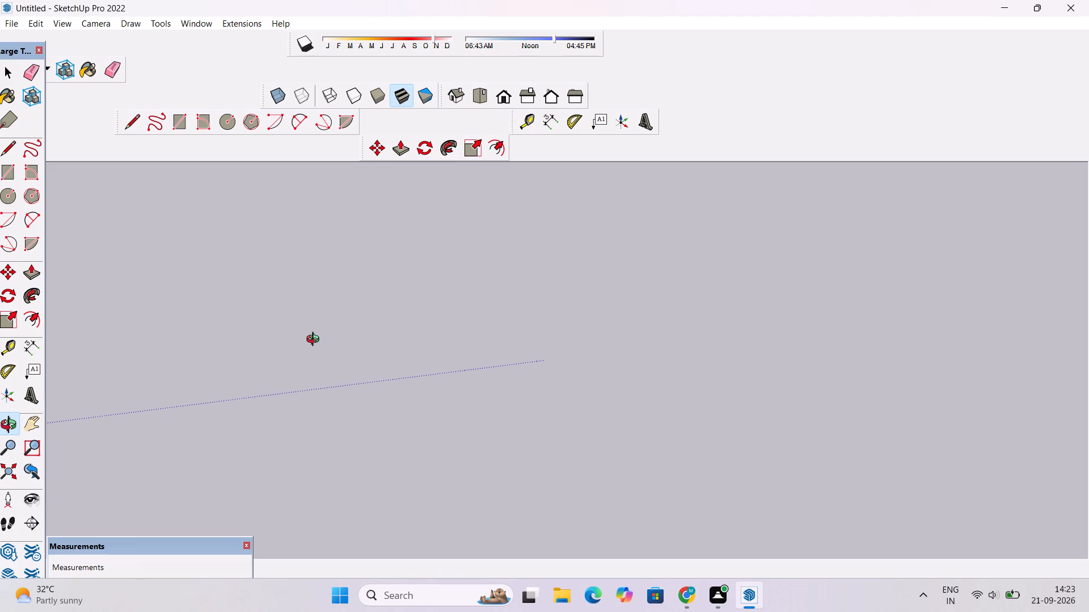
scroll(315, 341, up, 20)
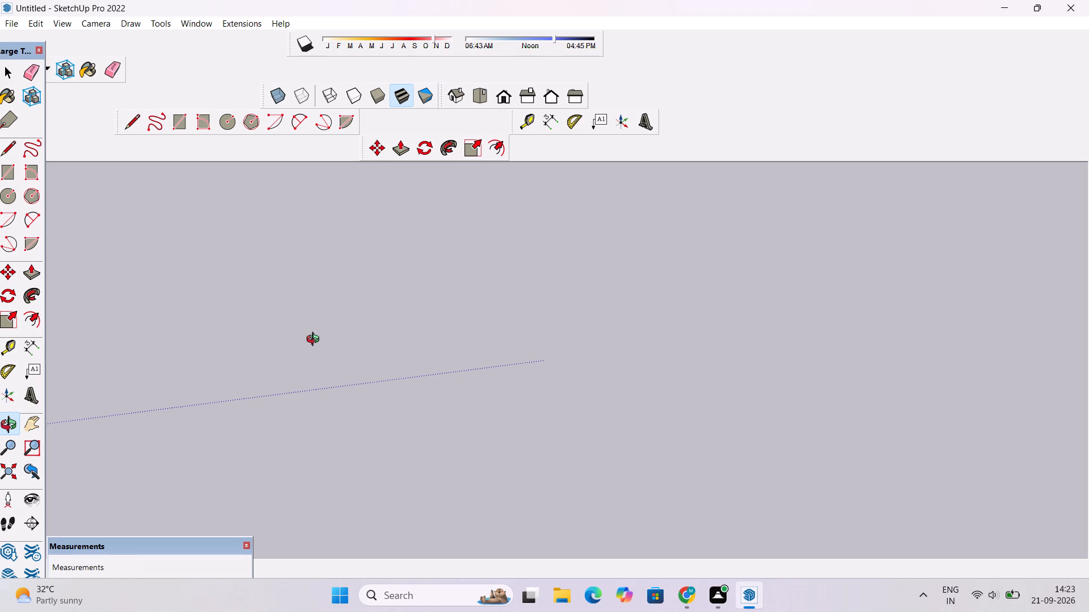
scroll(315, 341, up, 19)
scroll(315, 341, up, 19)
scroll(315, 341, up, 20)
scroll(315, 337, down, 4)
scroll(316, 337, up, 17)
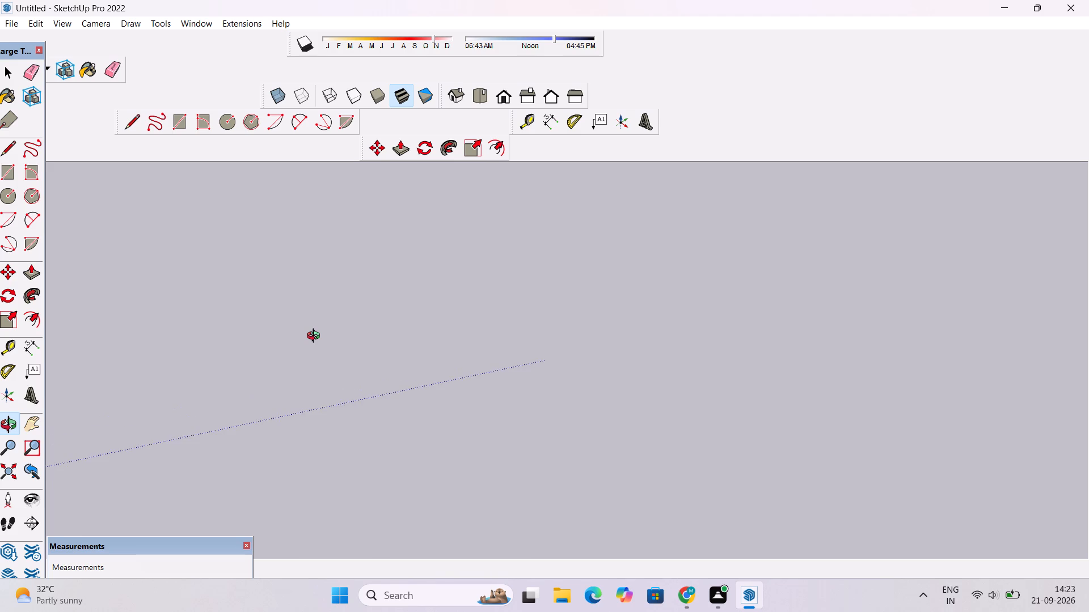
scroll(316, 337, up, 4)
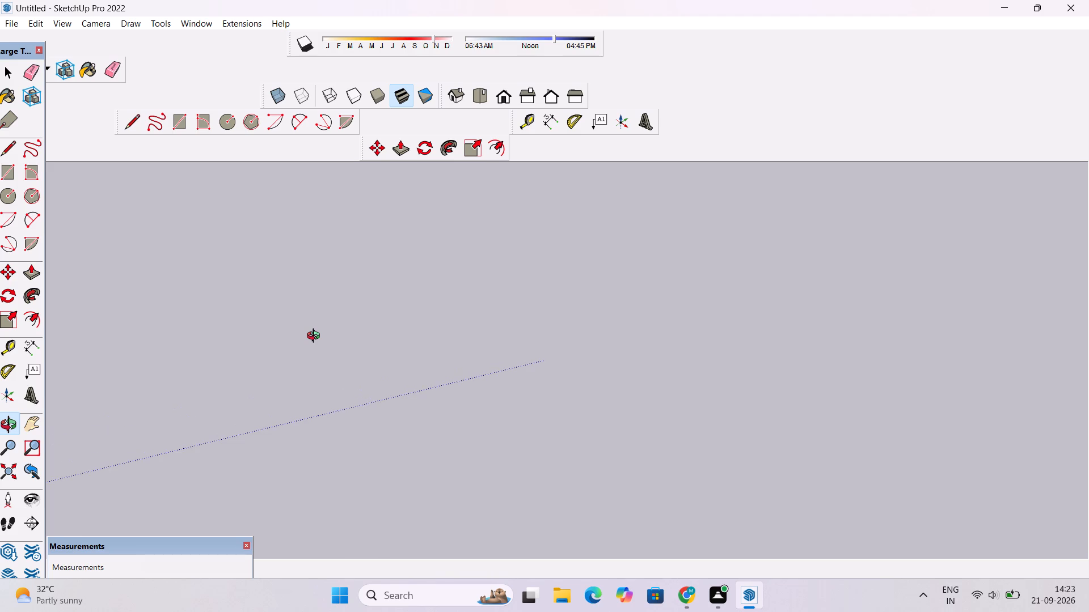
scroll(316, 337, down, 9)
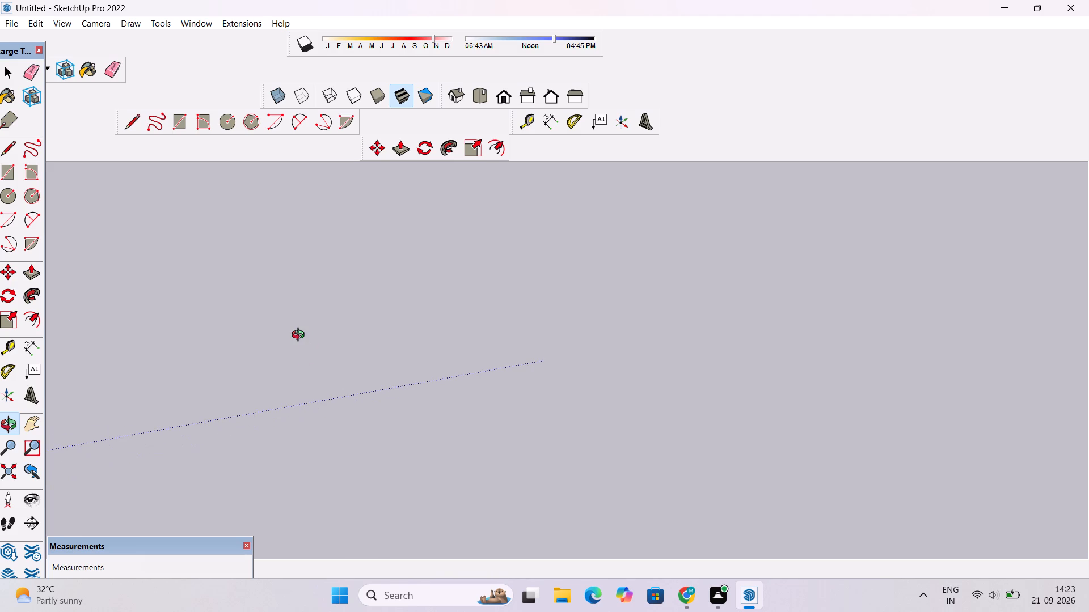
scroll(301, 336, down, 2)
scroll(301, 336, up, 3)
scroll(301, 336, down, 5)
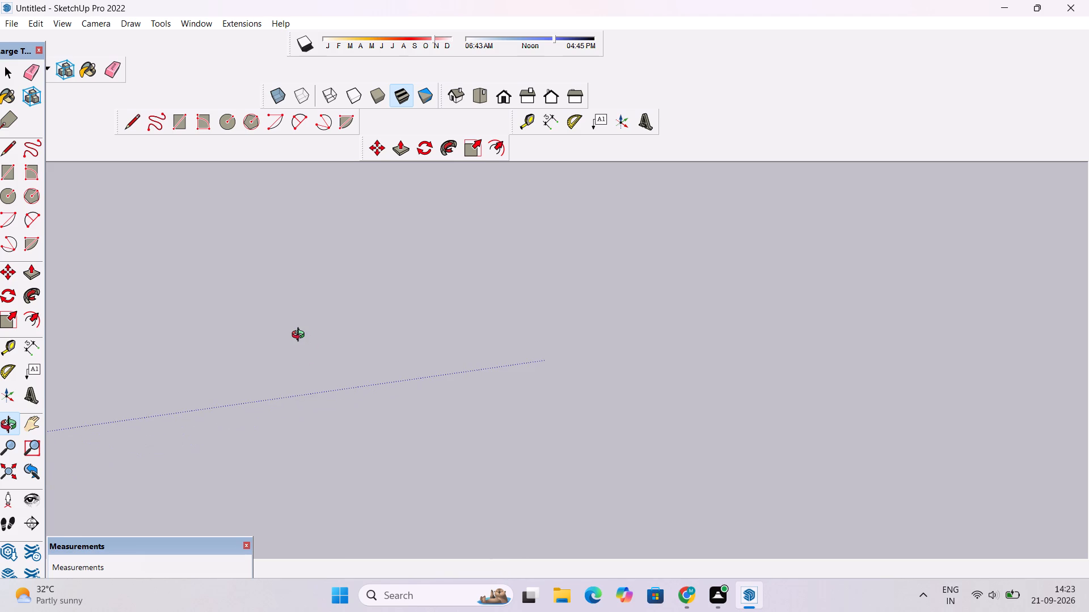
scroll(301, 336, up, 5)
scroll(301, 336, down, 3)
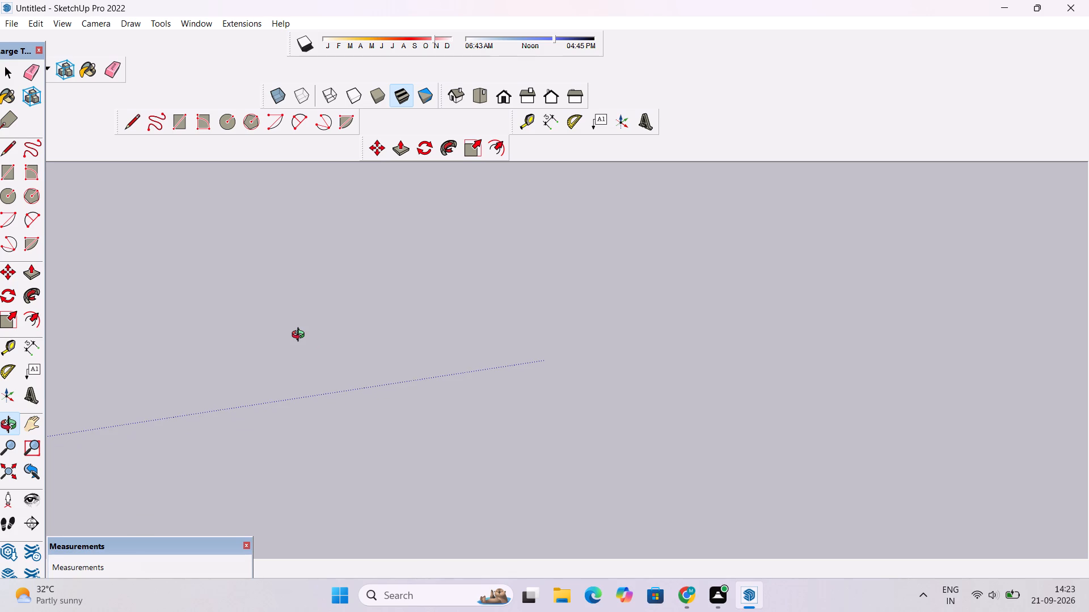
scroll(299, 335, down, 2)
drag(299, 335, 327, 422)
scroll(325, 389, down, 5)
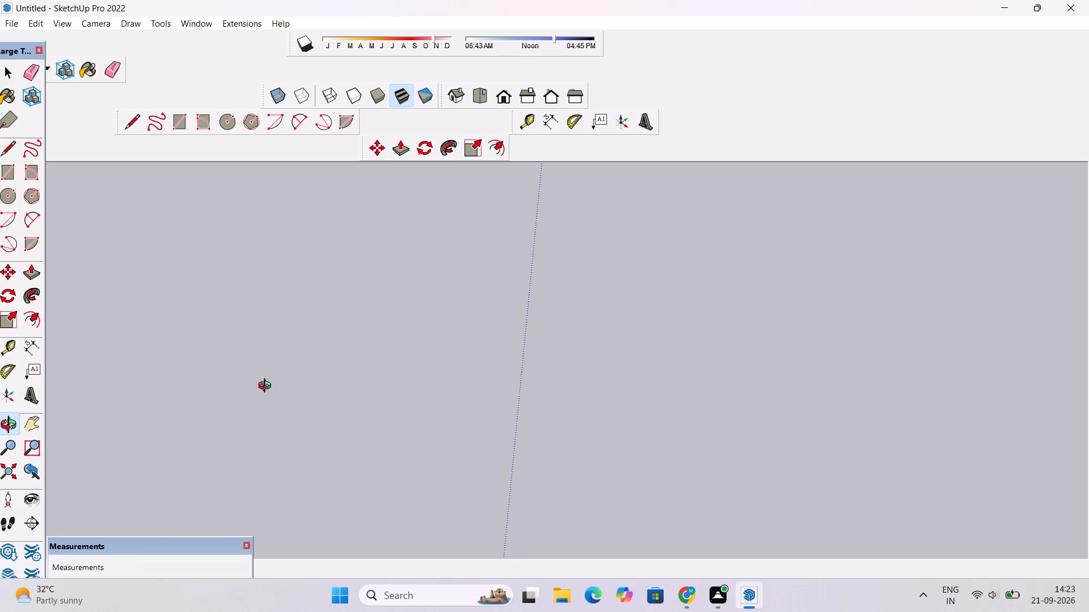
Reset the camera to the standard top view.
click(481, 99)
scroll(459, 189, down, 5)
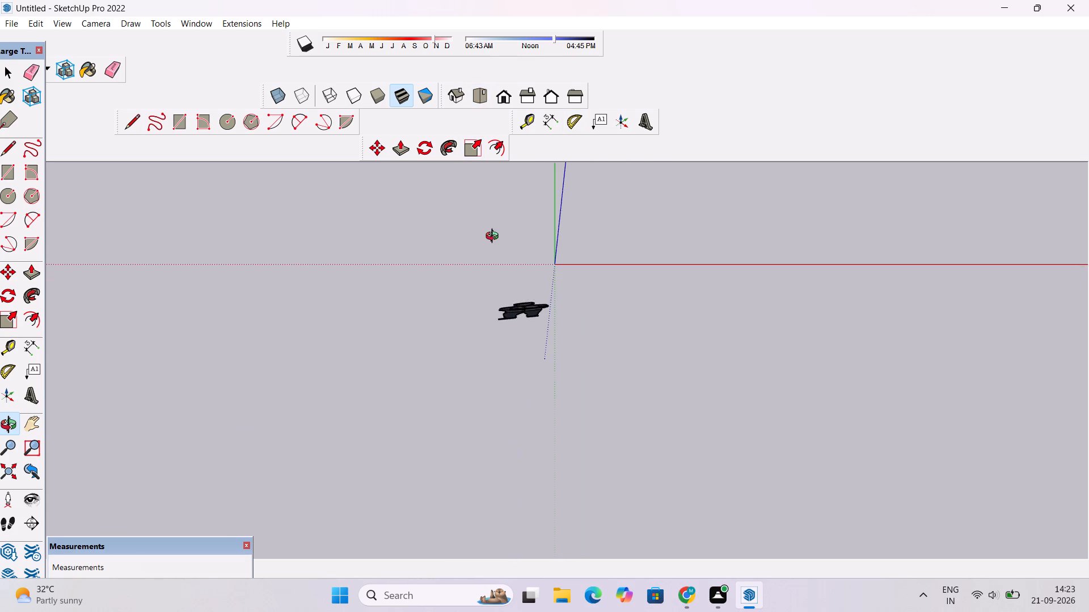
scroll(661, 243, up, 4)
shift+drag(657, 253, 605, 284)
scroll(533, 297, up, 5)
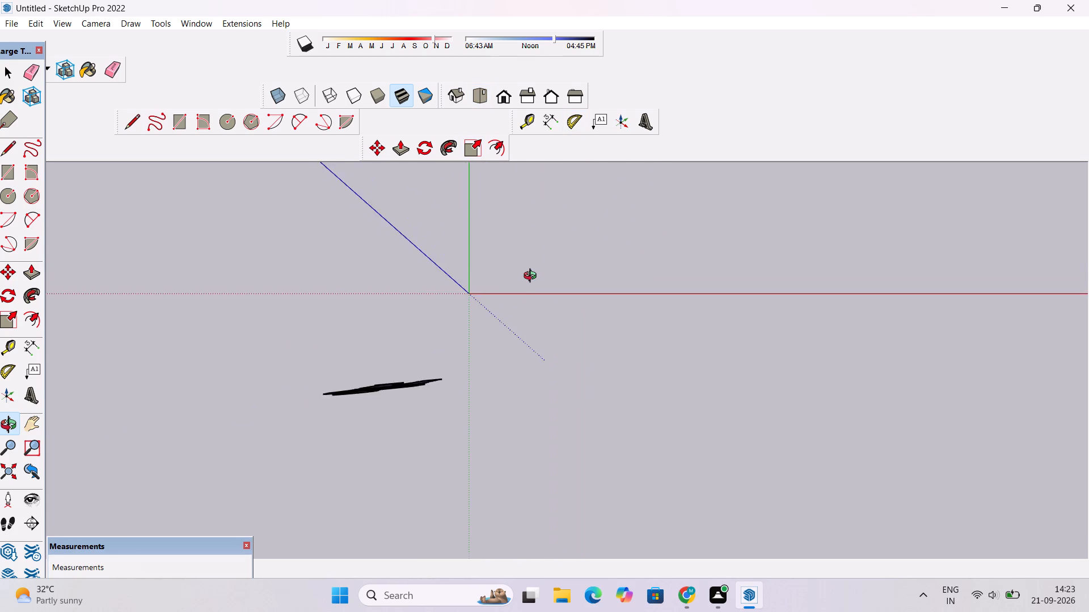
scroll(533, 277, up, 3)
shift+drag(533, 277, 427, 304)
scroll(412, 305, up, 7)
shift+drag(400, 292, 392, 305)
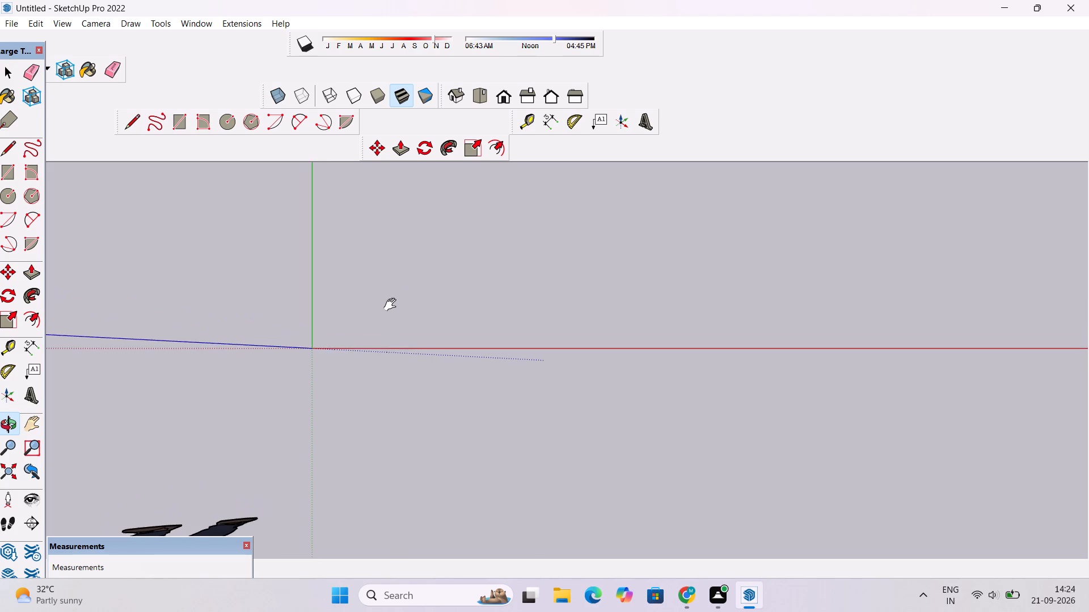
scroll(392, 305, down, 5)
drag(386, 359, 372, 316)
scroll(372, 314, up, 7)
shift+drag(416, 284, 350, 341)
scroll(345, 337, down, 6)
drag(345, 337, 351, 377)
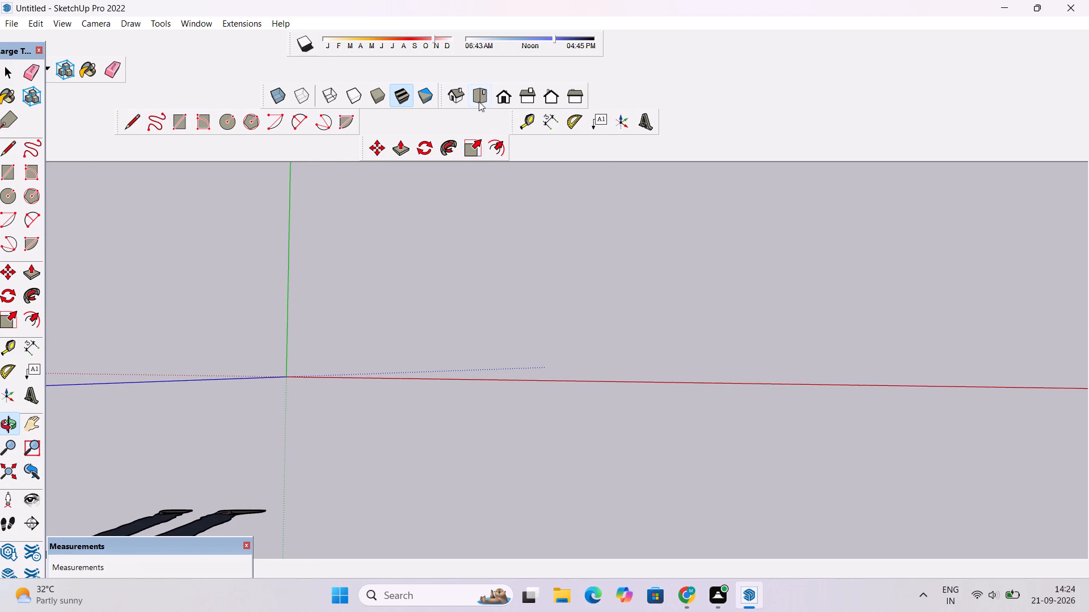
Return the camera to the standard top view with the origin axes in sight.
click(479, 101)
scroll(754, 214, up, 4)
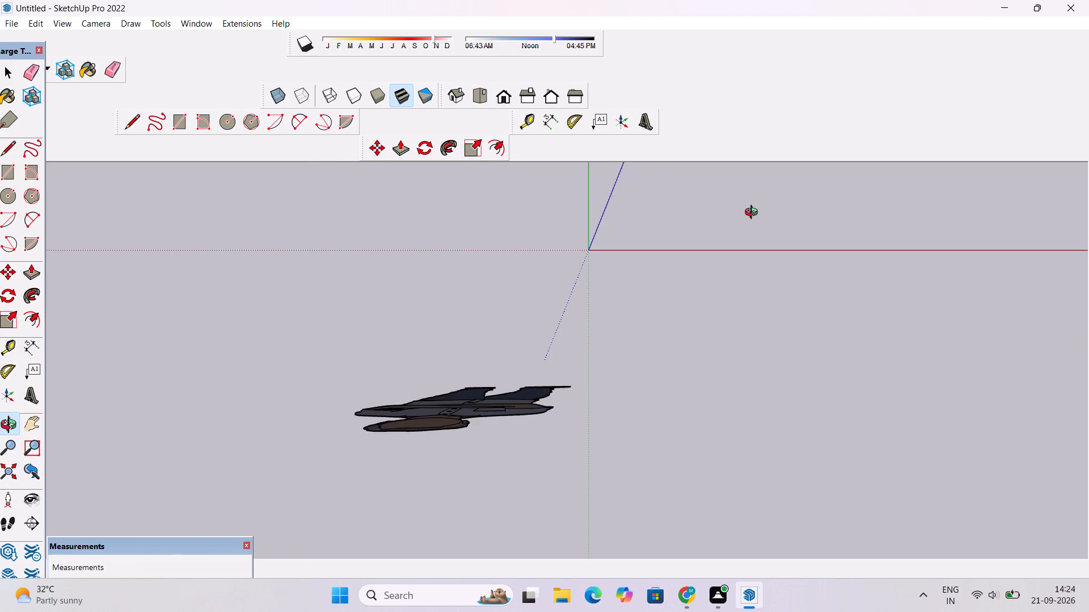
In the standard top view, draw a 60' line parallel to the red axis, starting just beside the origin.
scroll(754, 214, up, 20)
scroll(754, 214, up, 4)
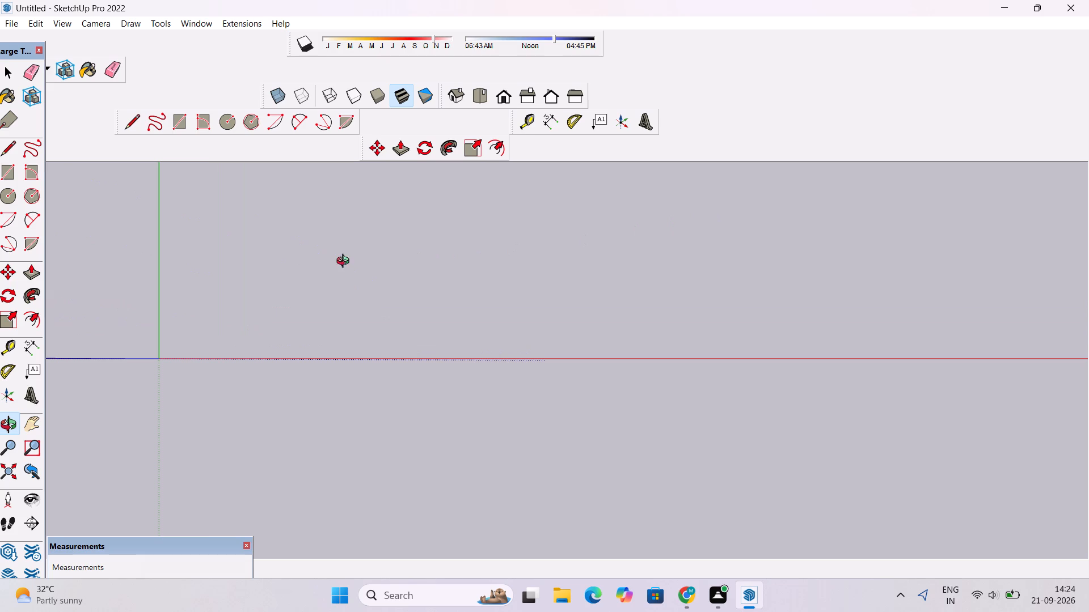
click(484, 97)
scroll(318, 272, up, 2)
scroll(318, 272, down, 3)
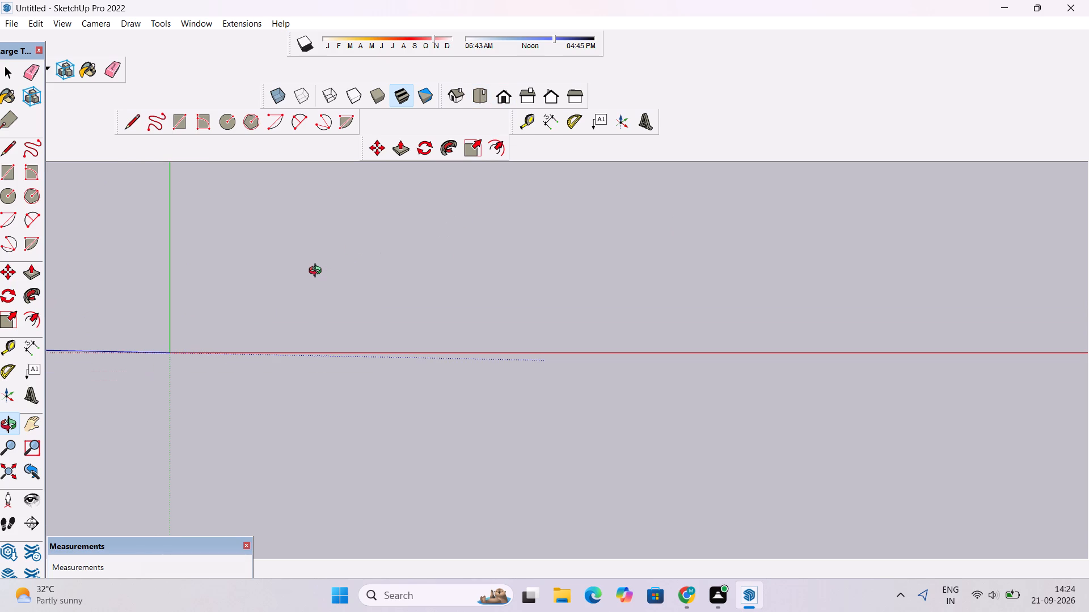
scroll(306, 288, up, 3)
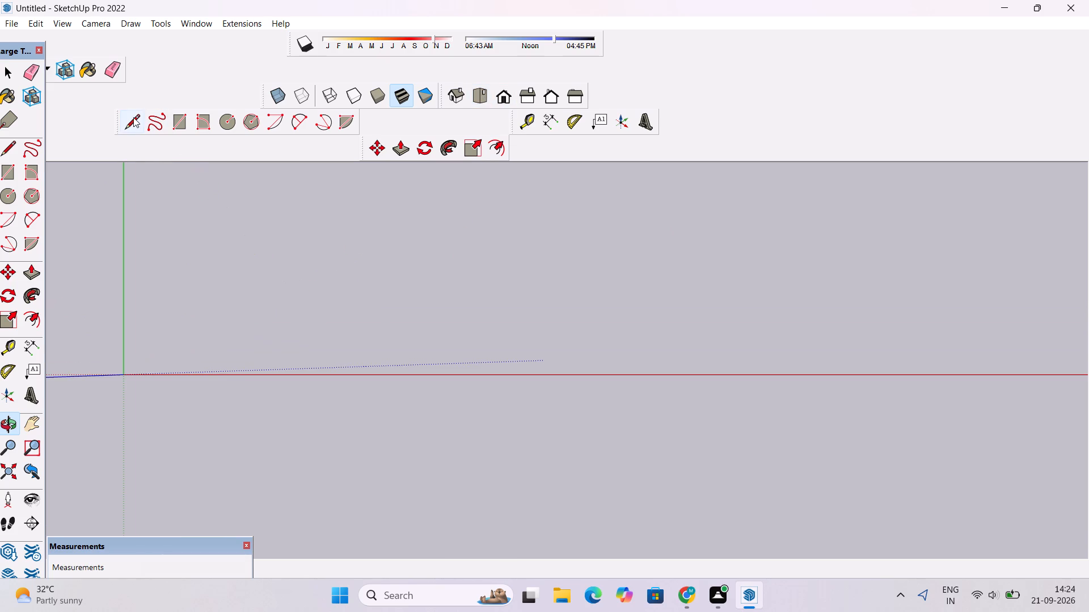
click(133, 117)
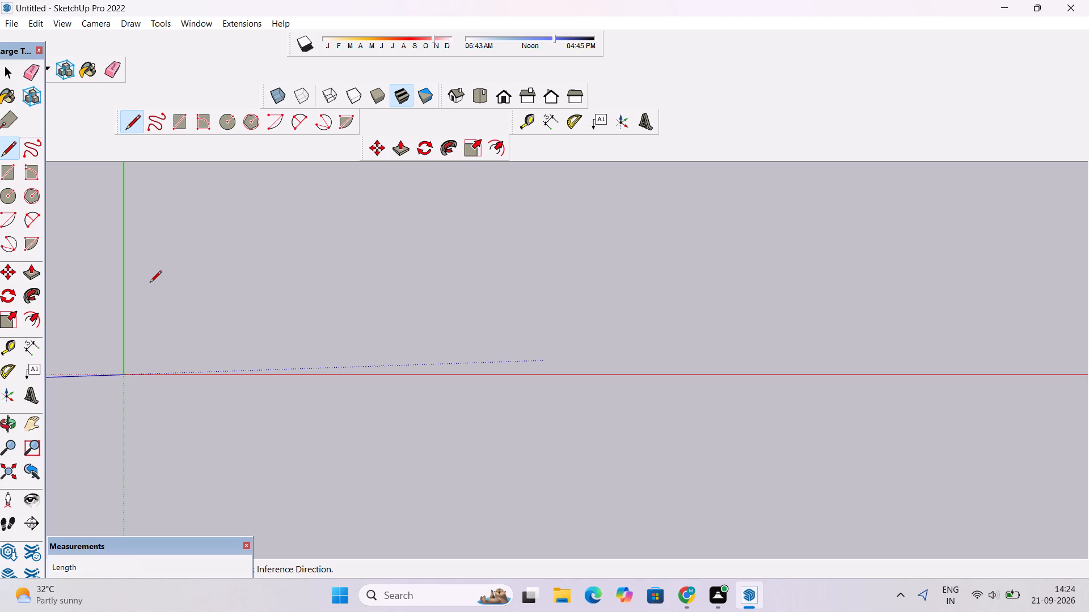
scroll(148, 284, down, 1)
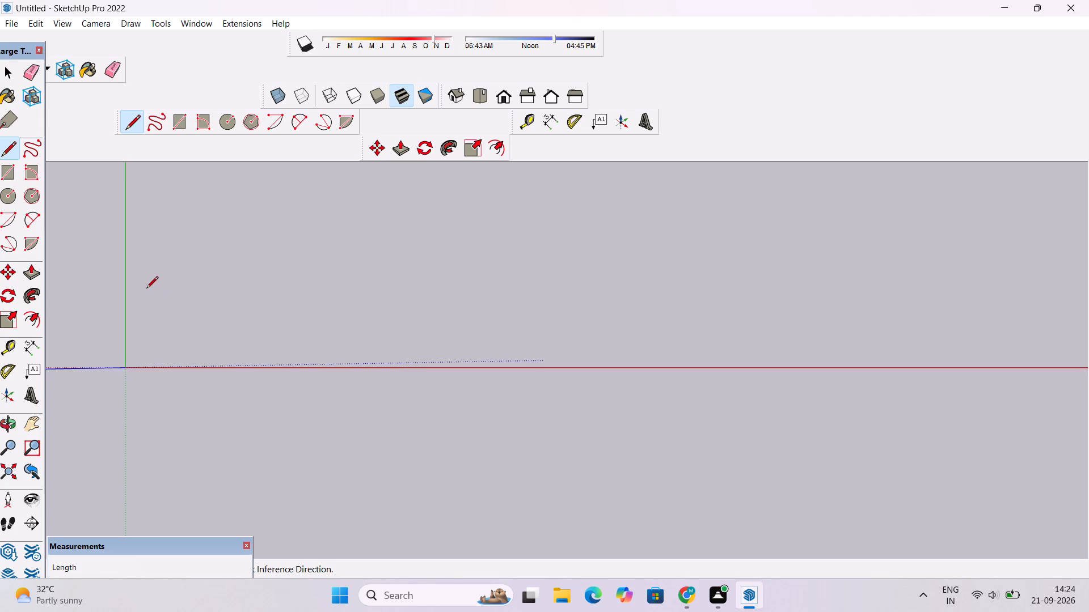
scroll(146, 289, down, 2)
scroll(176, 337, up, 1)
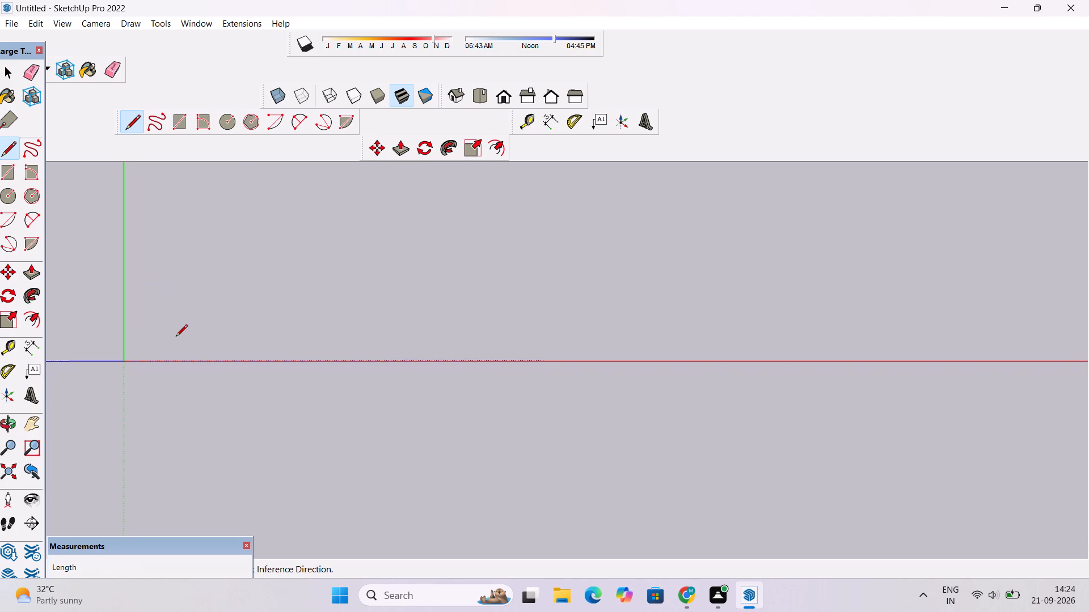
scroll(155, 331, down, 2)
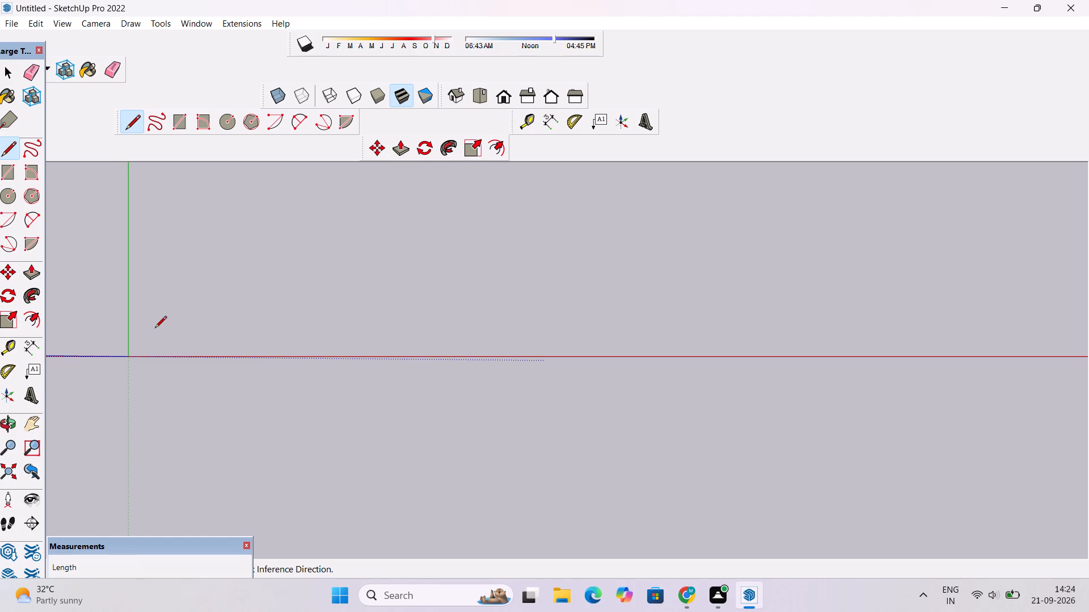
scroll(155, 329, down, 3)
scroll(157, 324, up, 3)
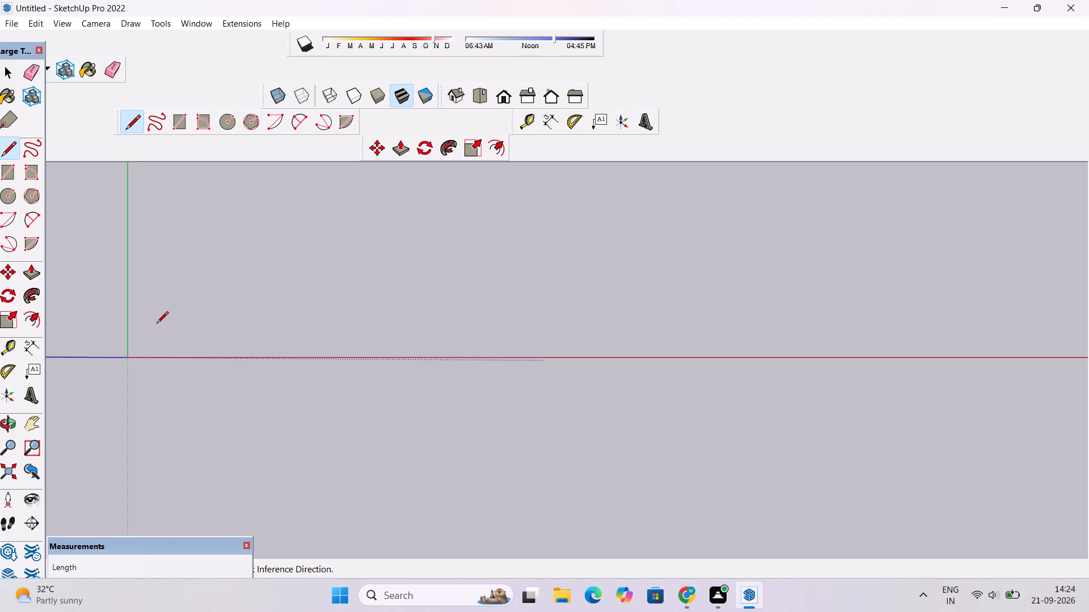
click(187, 334)
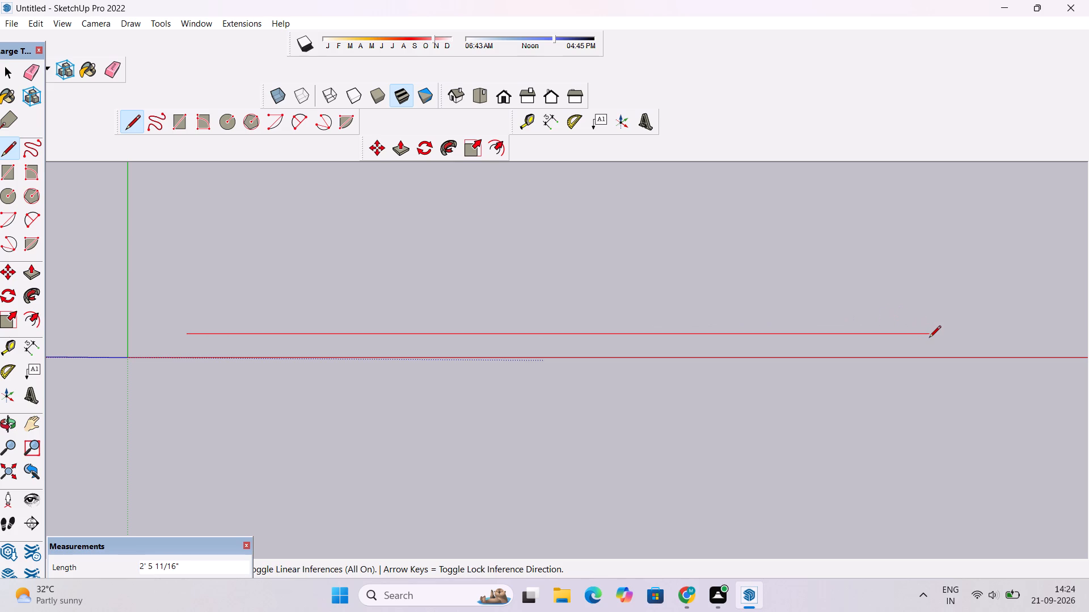
text(60')
key(Return)
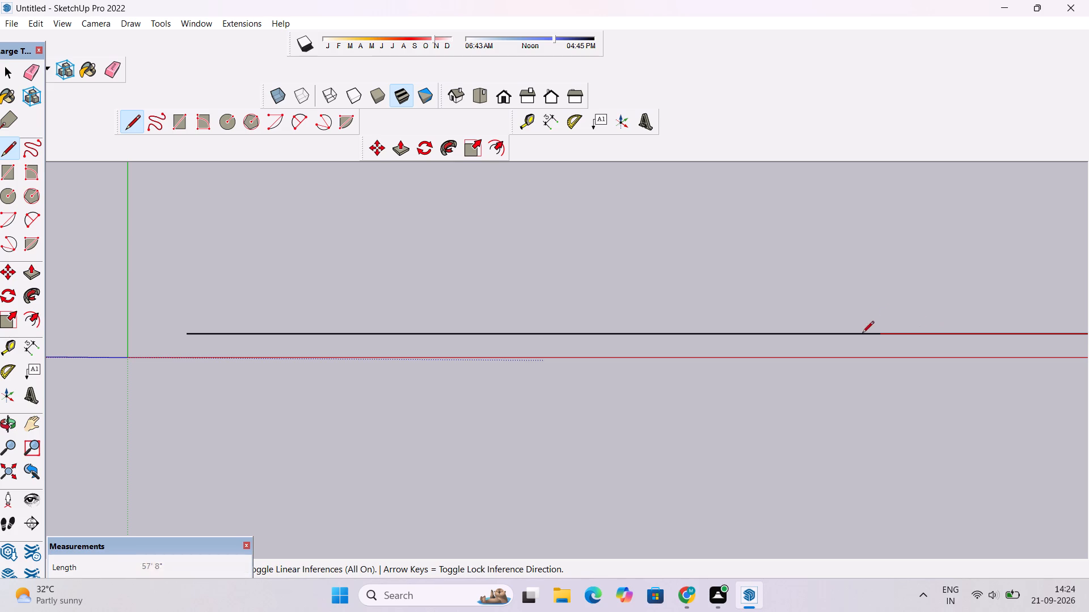
Extend the 60' line by another 10' along the red axis from its end farthest from the origin.
scroll(757, 339, down, 4)
scroll(541, 368, up, 4)
key(o)
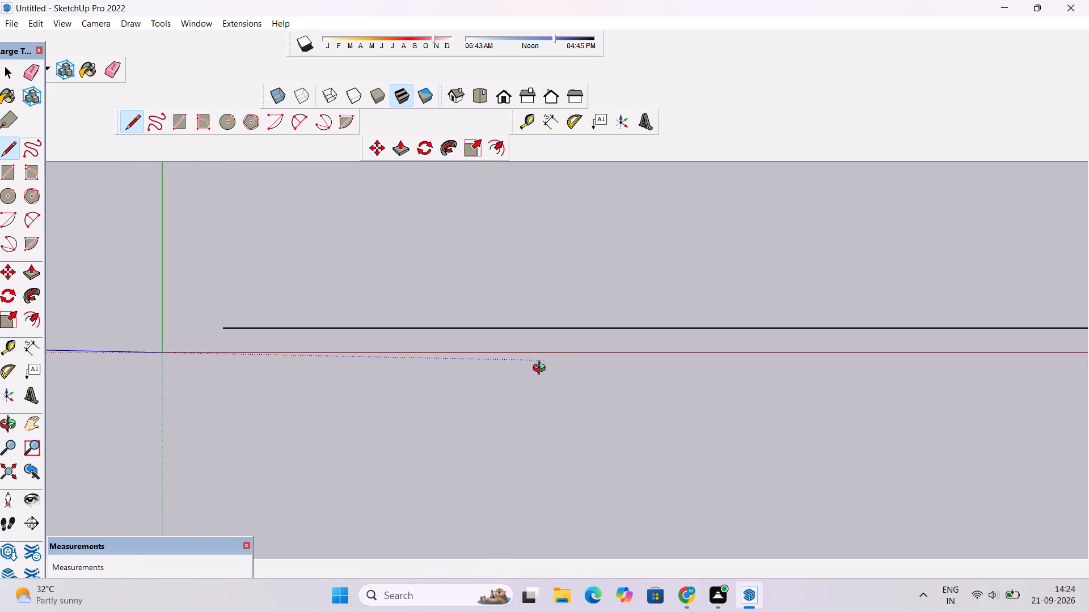
scroll(541, 382, down, 3)
shift+drag(537, 384, 289, 405)
scroll(284, 401, down, 5)
scroll(334, 388, down, 6)
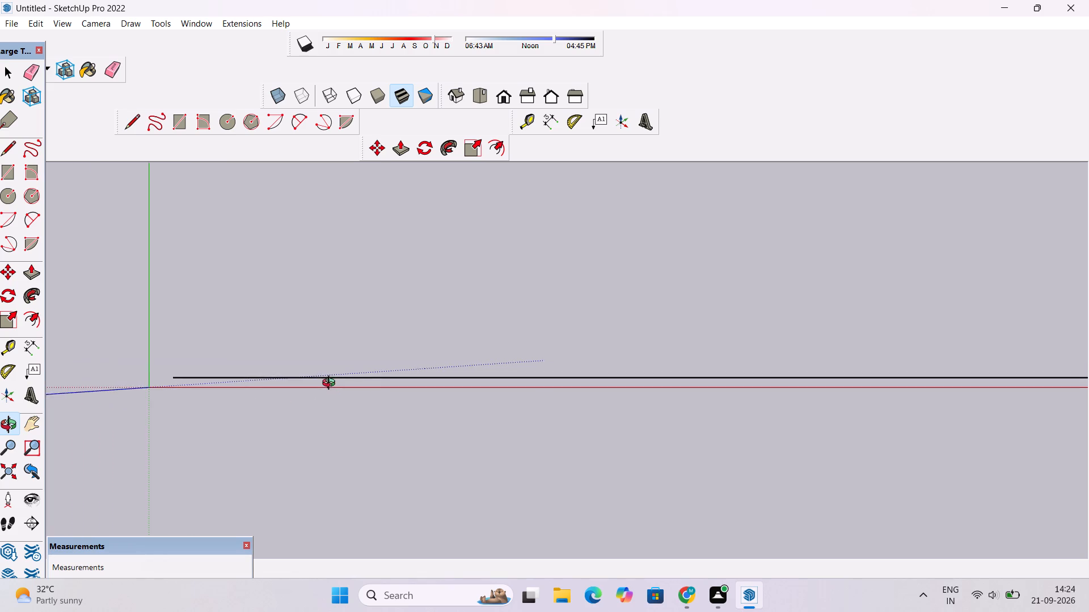
scroll(331, 384, down, 4)
shift+drag(410, 384, 345, 377)
shift+scroll(335, 372, down, 11)
shift+drag(499, 341, 310, 355)
shift+scroll(391, 471, up, 2)
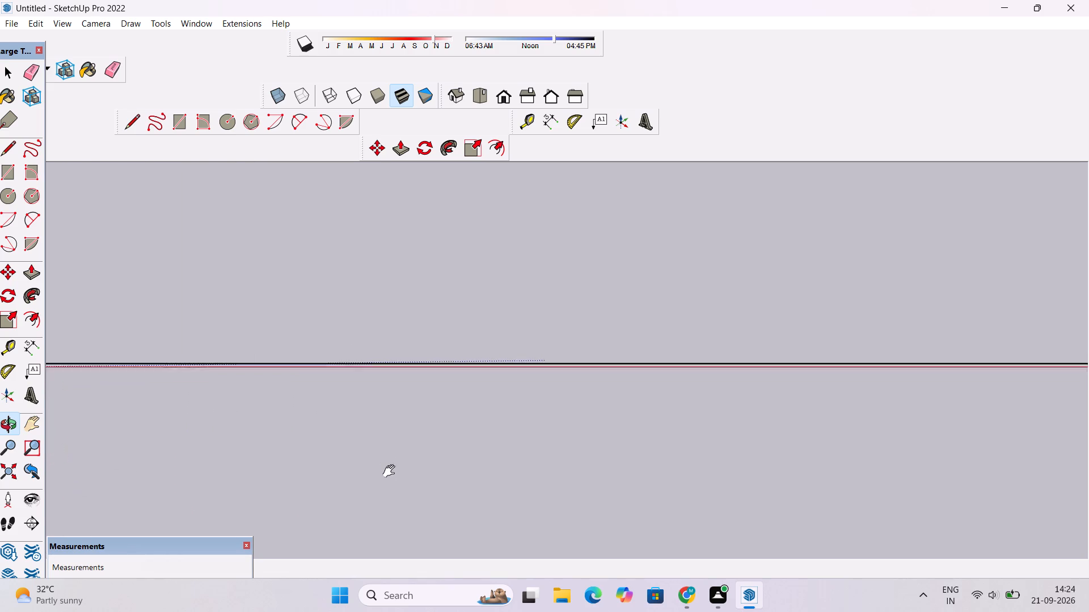
shift+scroll(391, 471, up, 6)
shift+drag(465, 388, 354, 388)
scroll(349, 383, down, 17)
shift+drag(498, 338, 436, 347)
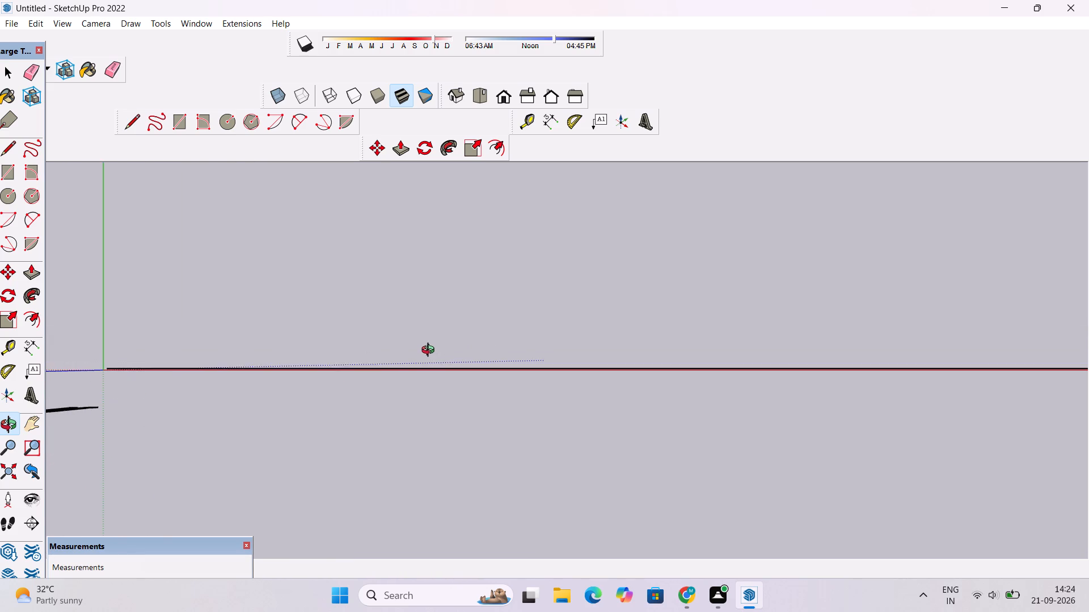
scroll(430, 354, down, 6)
scroll(385, 355, down, 8)
shift+drag(434, 345, 400, 354)
scroll(518, 354, up, 2)
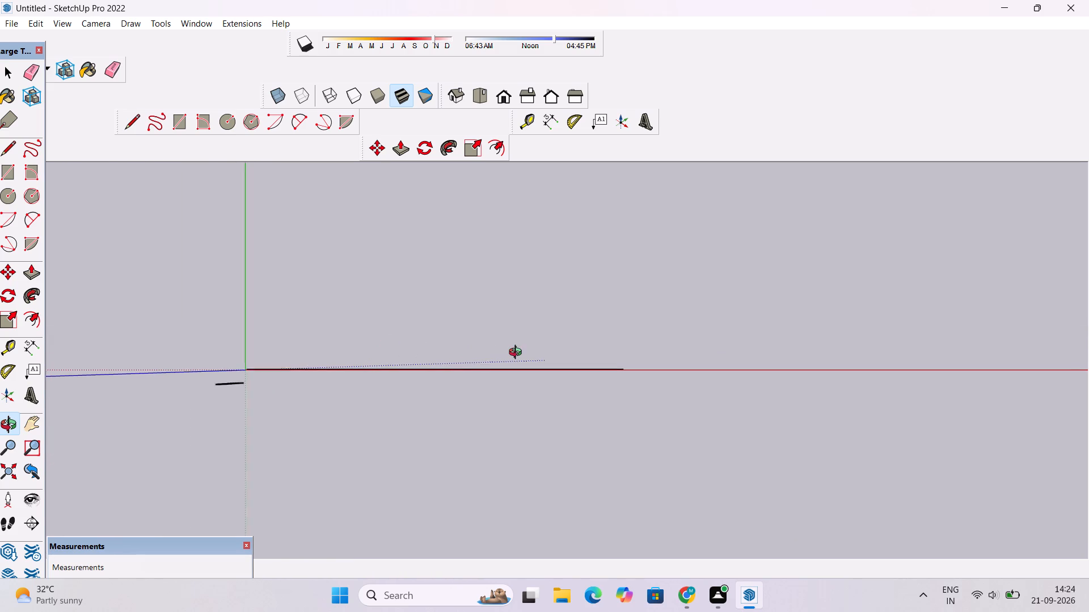
scroll(518, 354, up, 2)
shift+drag(544, 385, 388, 385)
shift+scroll(553, 381, up, 5)
drag(364, 389, 394, 376)
shift+scroll(434, 361, up, 5)
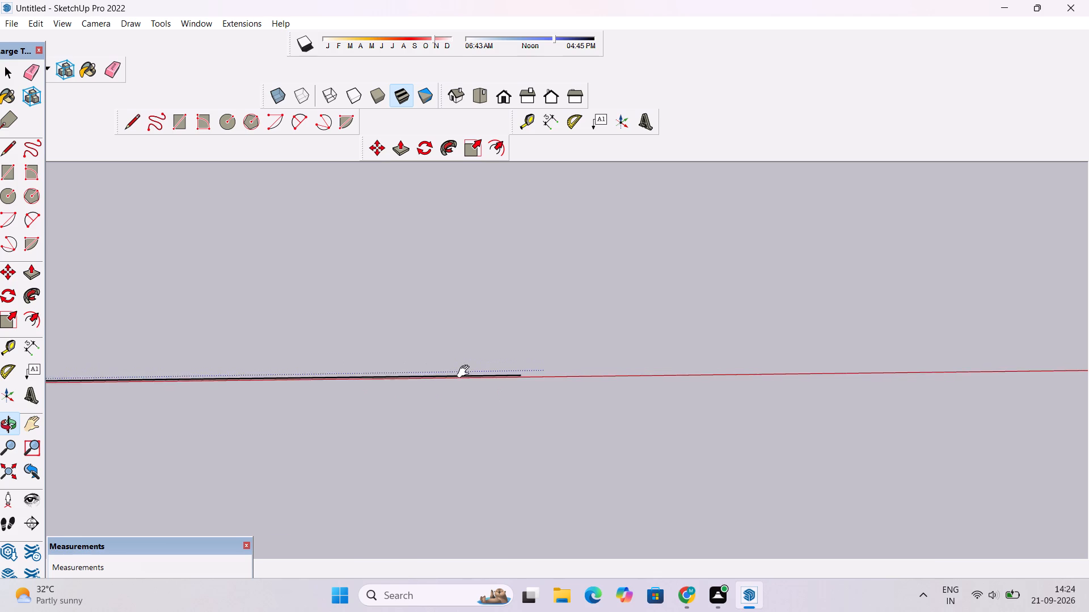
shift+scroll(466, 372, up, 4)
shift+drag(484, 386, 468, 373)
shift+scroll(468, 373, up, 1)
key(l)
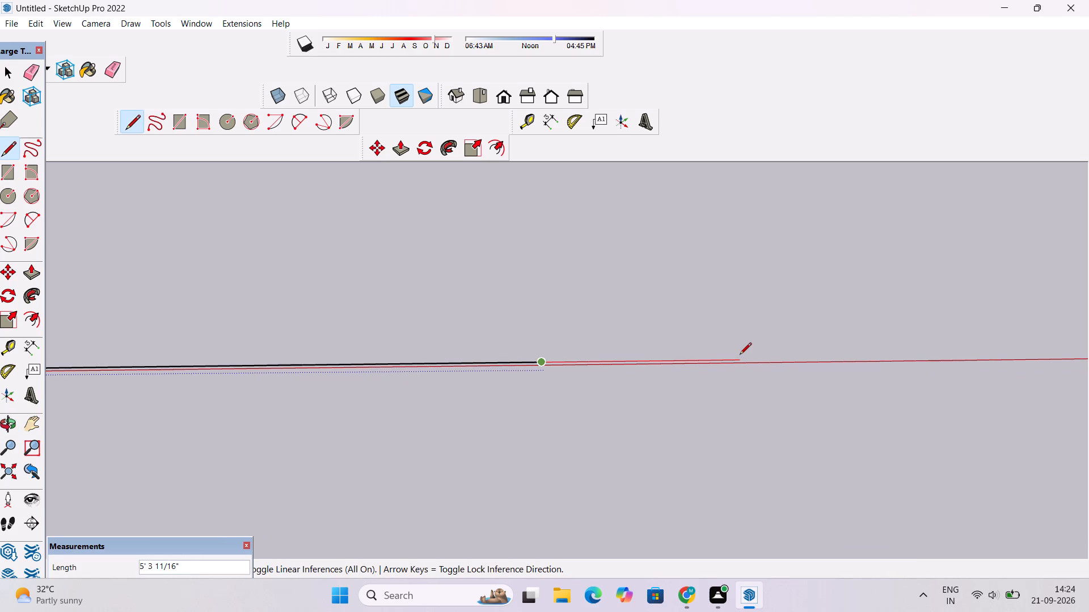
text(10')
key(Return)
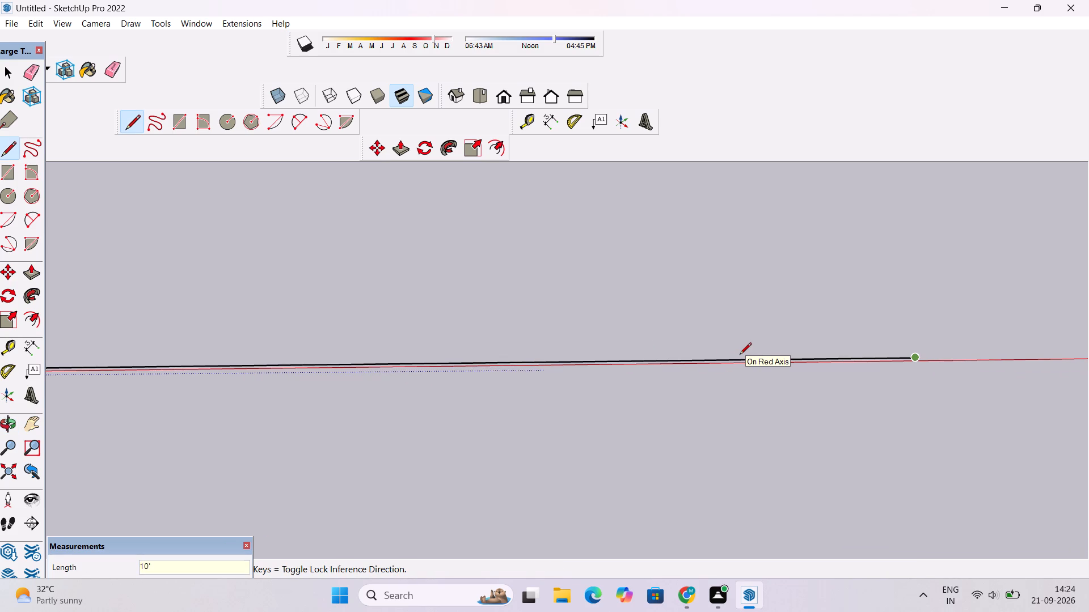
Draw a 60' line along the green axis direction from the far end of the baseline.
scroll(743, 357, down, 4)
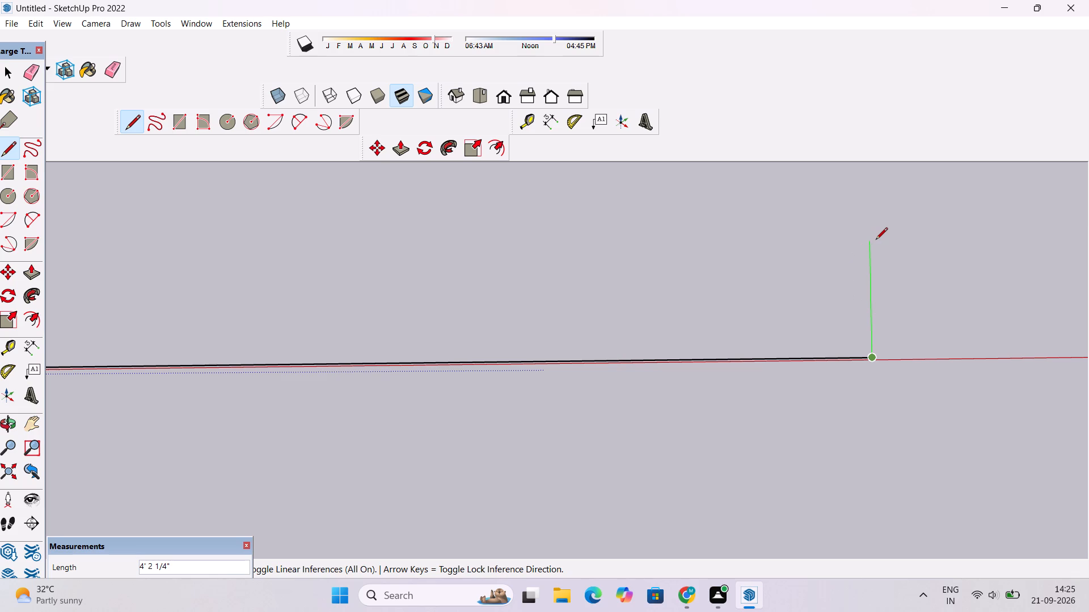
text(60')
key(Return)
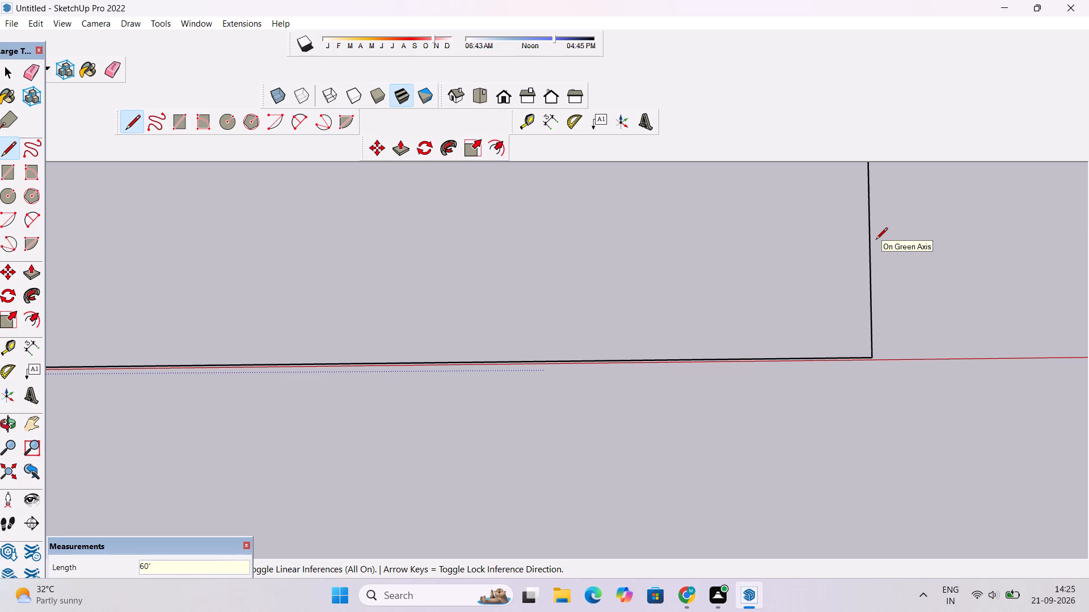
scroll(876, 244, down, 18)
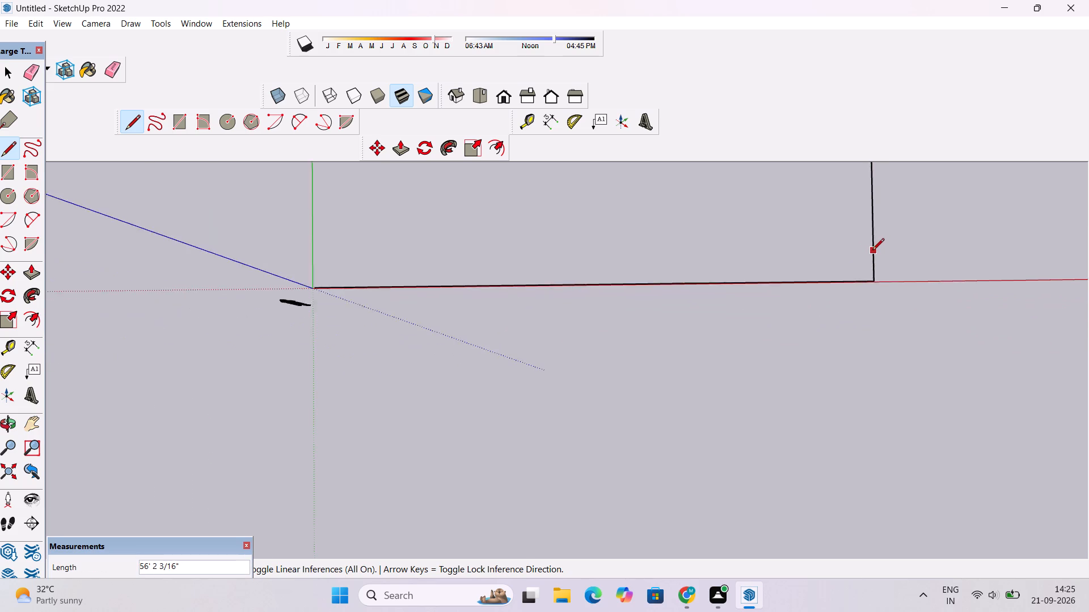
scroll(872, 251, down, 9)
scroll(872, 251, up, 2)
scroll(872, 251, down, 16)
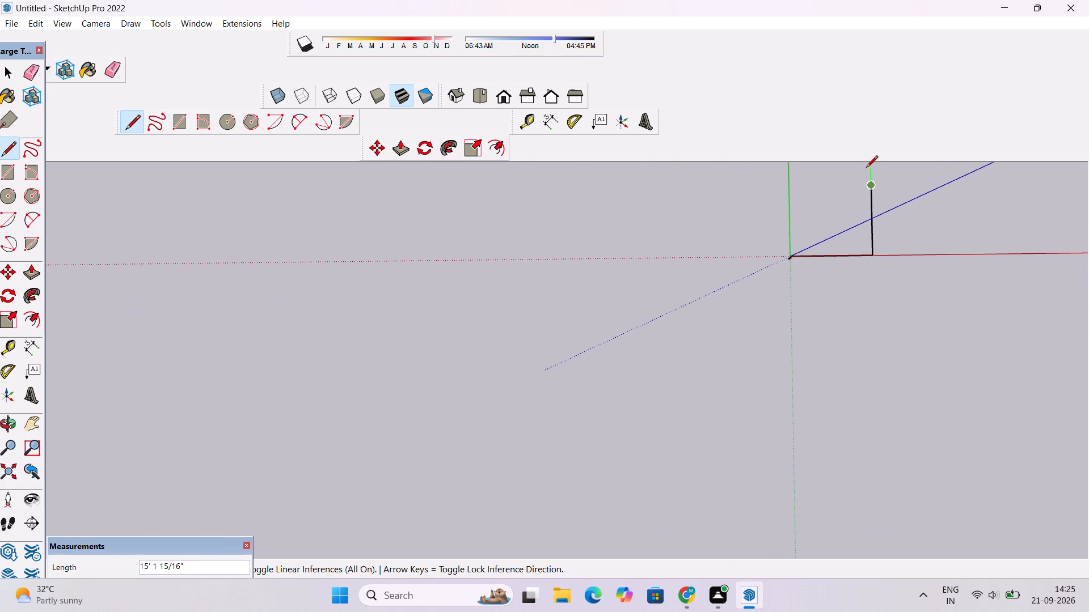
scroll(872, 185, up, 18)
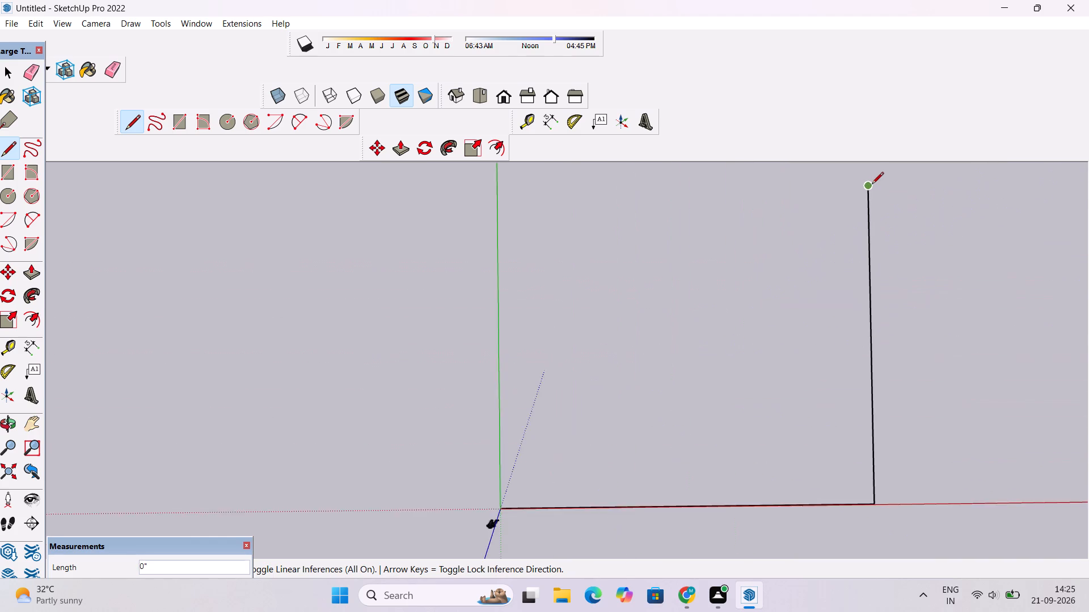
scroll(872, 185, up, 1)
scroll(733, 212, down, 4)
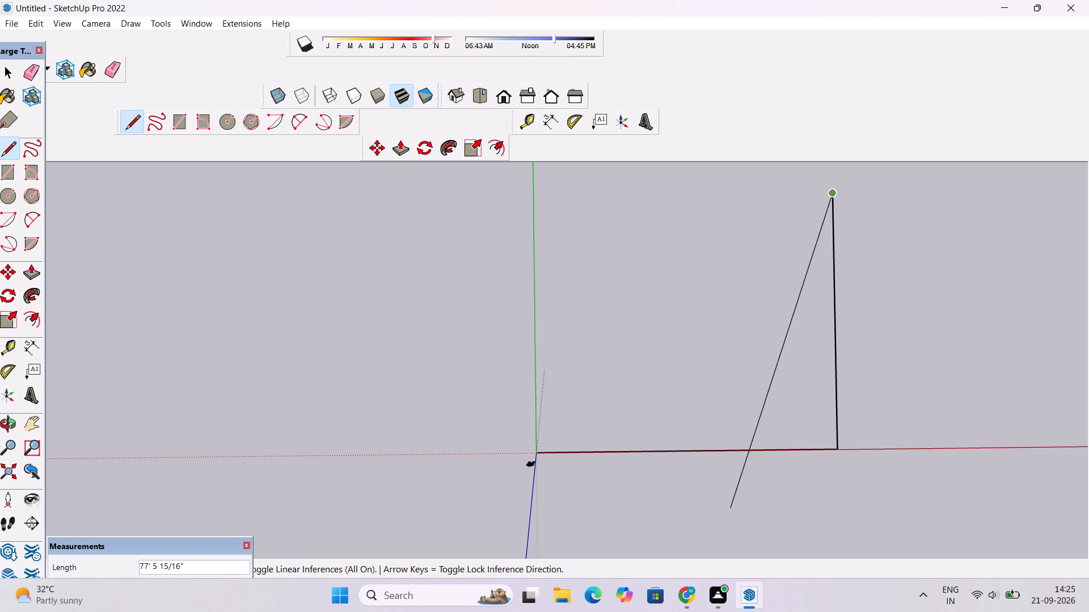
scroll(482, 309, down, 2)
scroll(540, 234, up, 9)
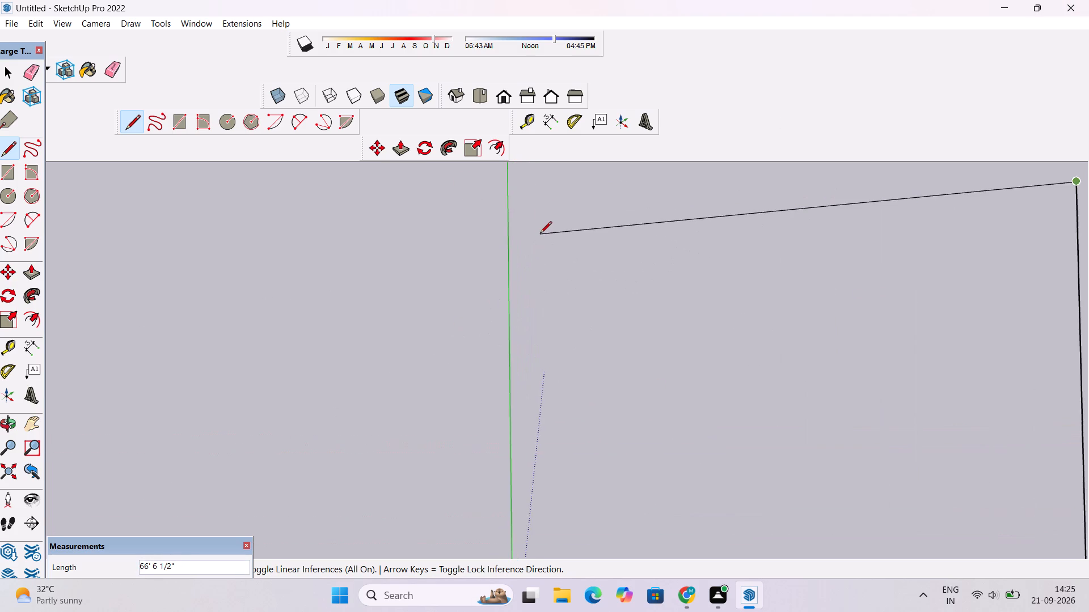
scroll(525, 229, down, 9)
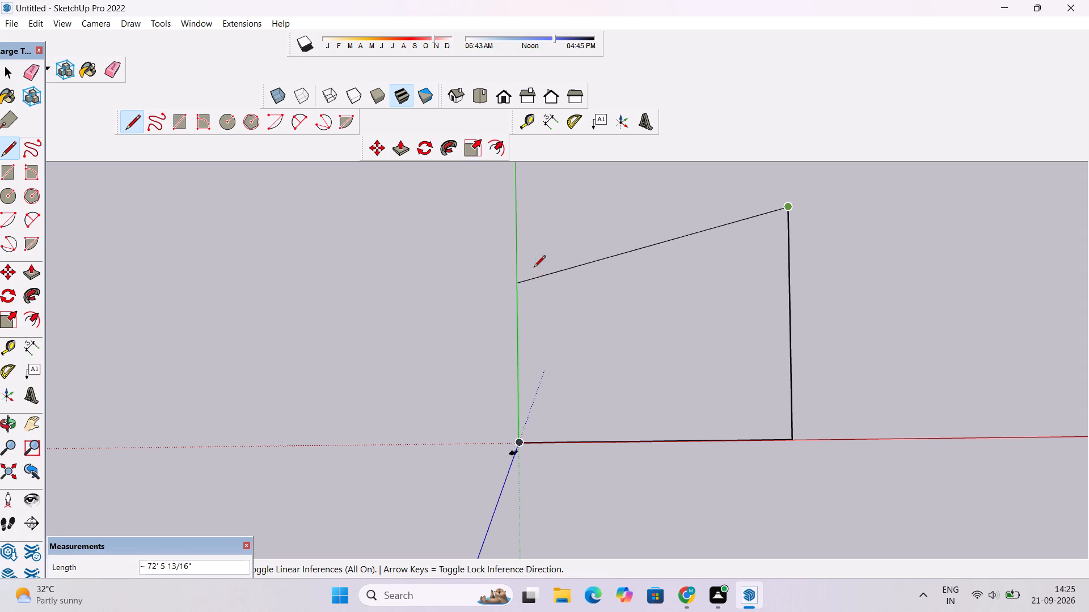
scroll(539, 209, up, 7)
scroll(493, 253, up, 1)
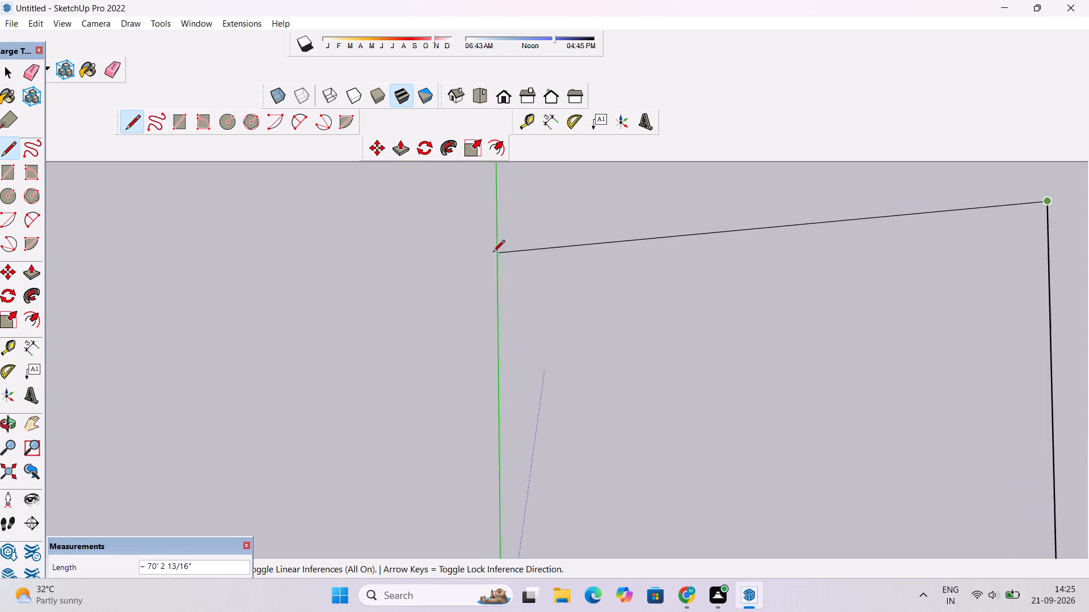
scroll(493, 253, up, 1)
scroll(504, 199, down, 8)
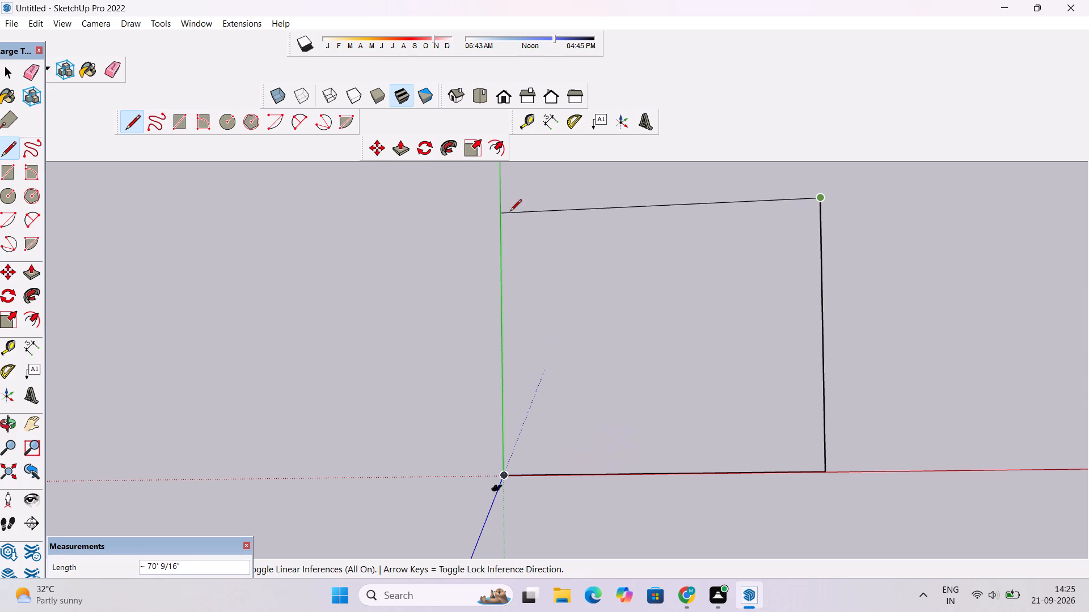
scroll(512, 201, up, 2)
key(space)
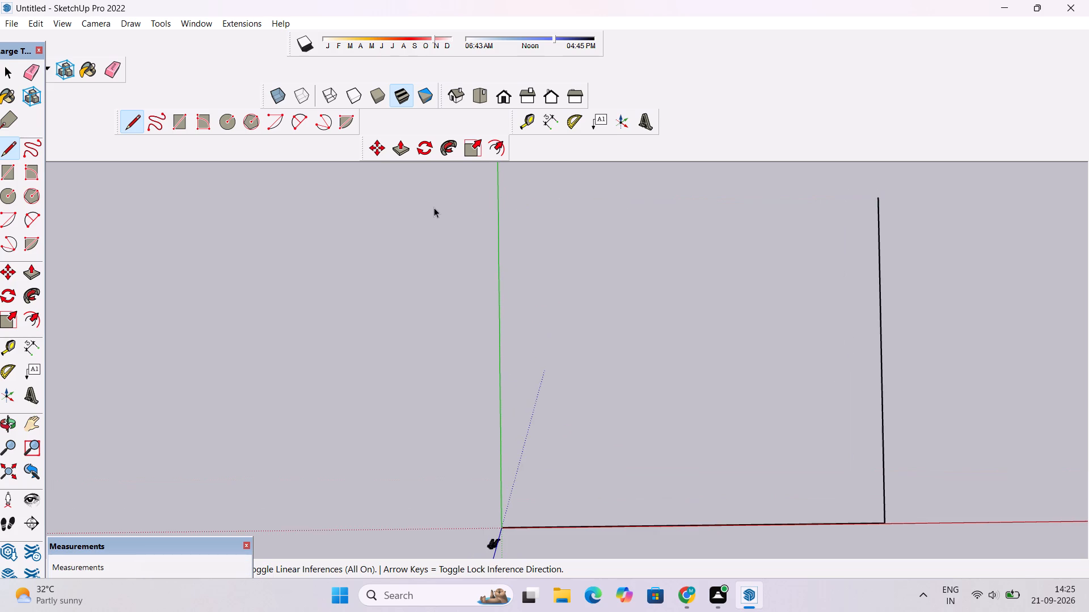
Move the whole L-shaped outline away from the origin, about 66' along the red axis and about 22' along the green axis.
scroll(434, 207, down, 9)
drag(704, 248, 603, 406)
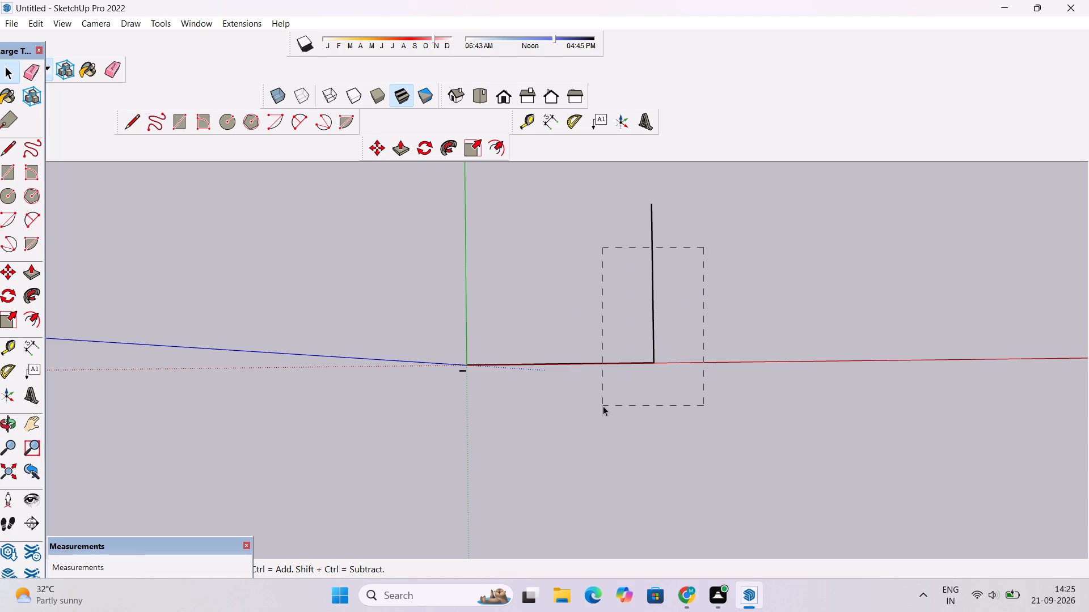
key(m)
click(652, 363)
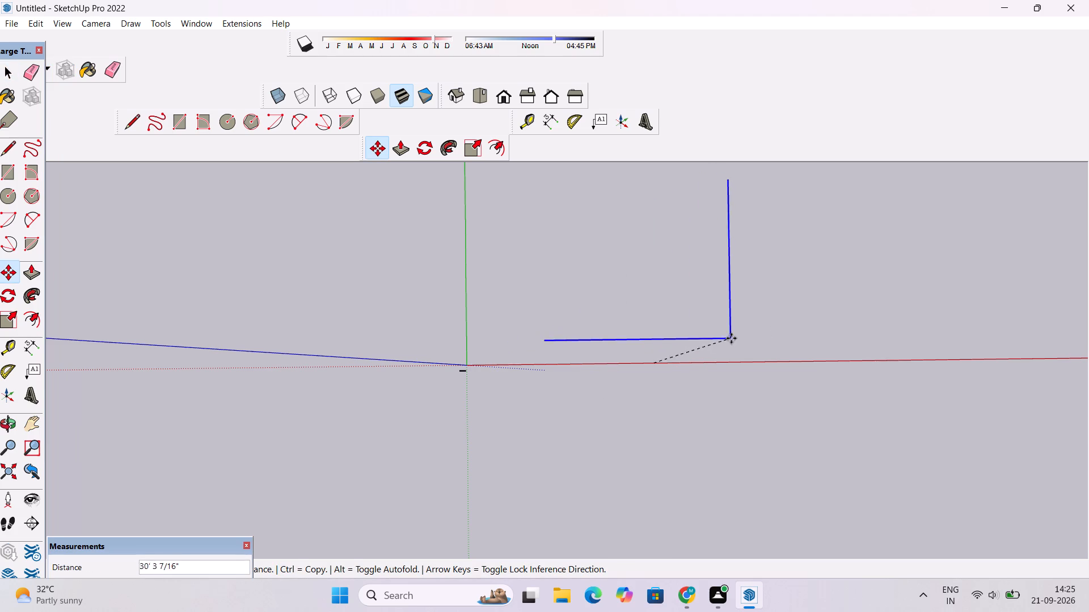
click(830, 357)
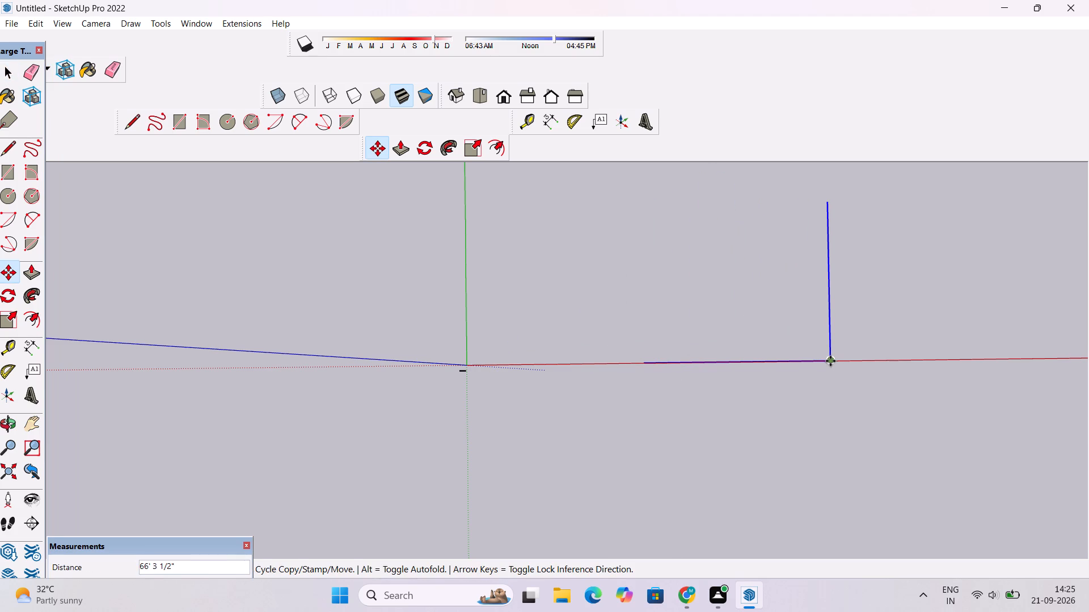
click(830, 361)
click(835, 301)
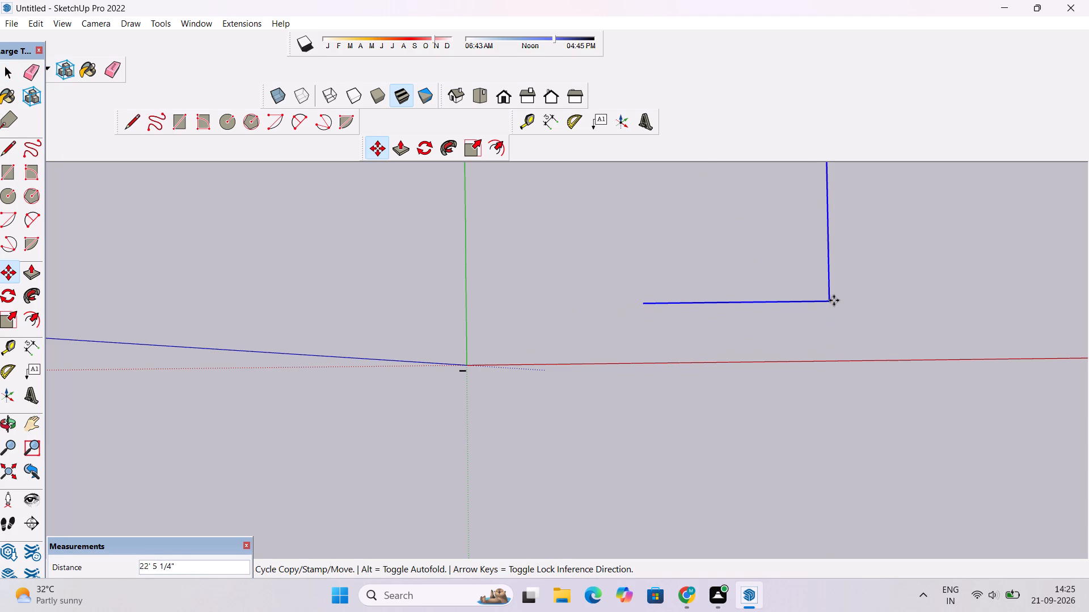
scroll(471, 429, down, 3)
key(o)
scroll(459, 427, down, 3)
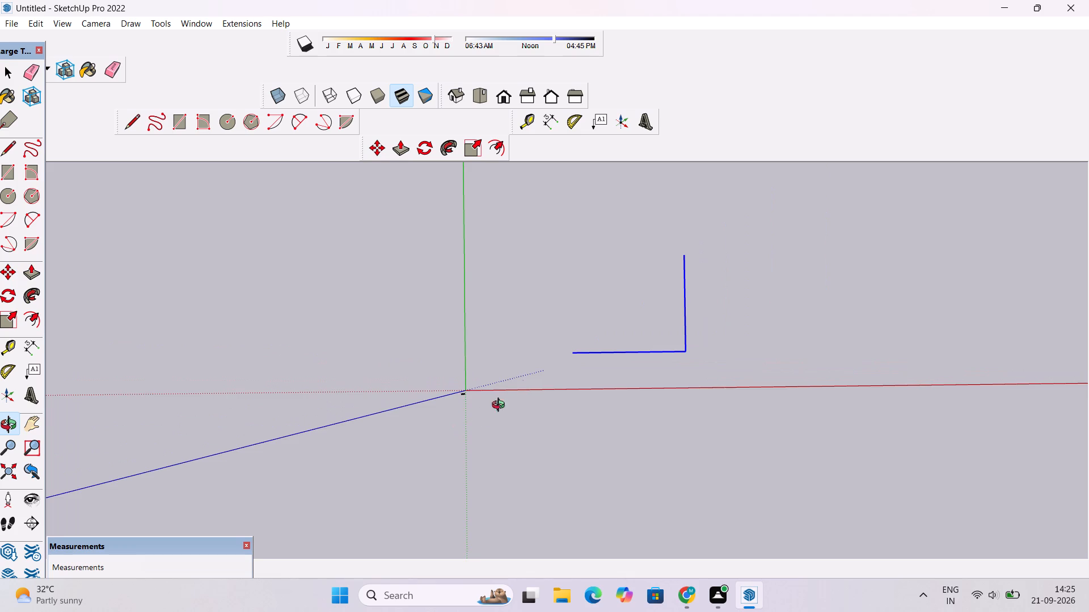
Close the L-shaped outline into a rectangle with a 70' line parallel to the red axis and a 60' line parallel to the green axis.
shift+drag(566, 352, 470, 461)
scroll(487, 455, up, 3)
shift+drag(519, 481, 468, 467)
shift+scroll(466, 478, up, 3)
shift+drag(458, 465, 456, 460)
key(l)
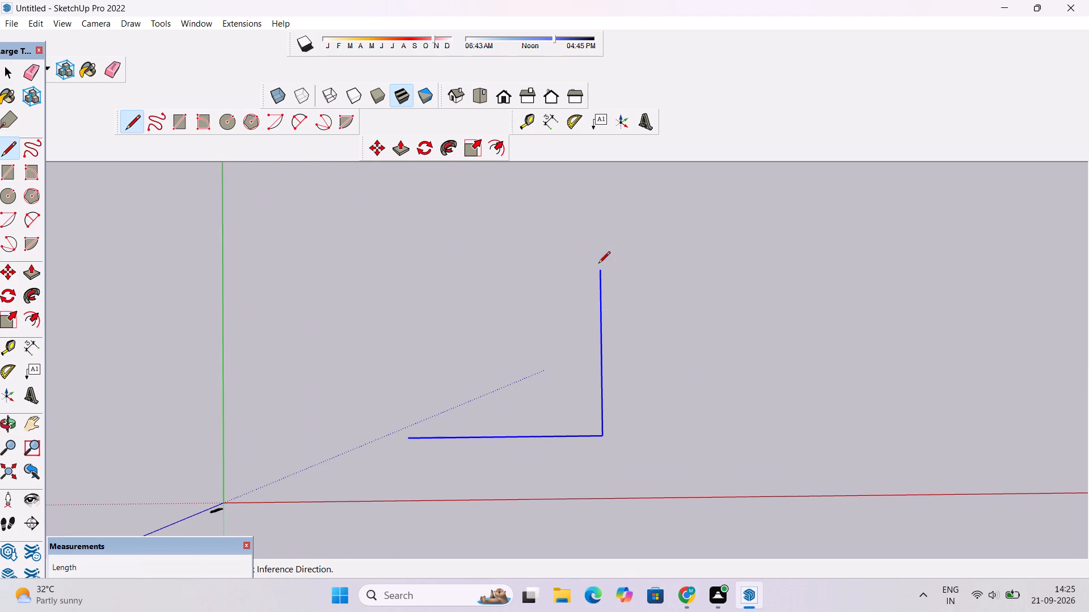
click(601, 269)
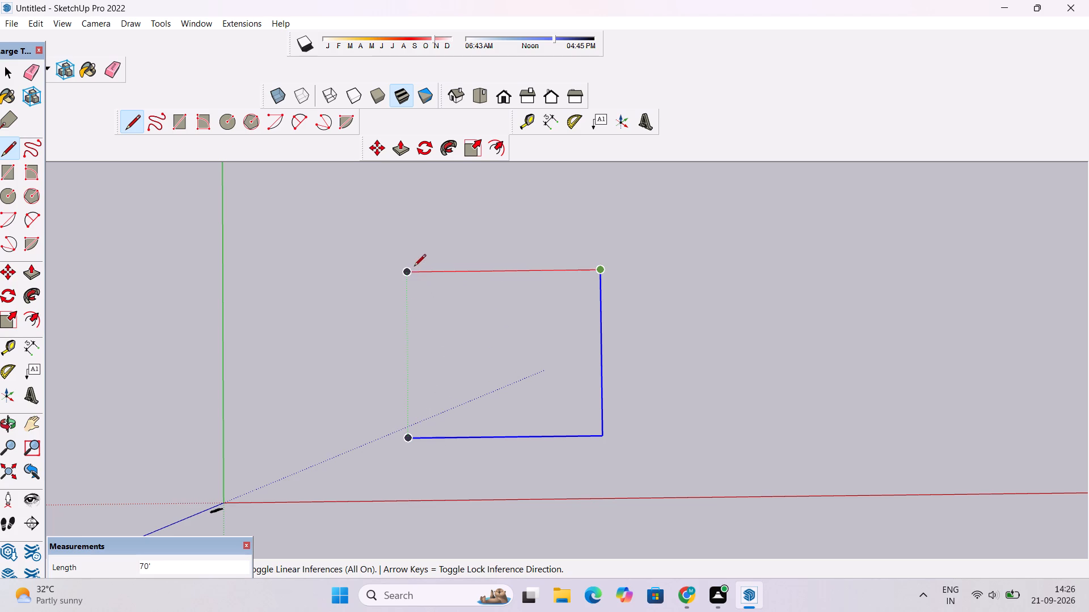
click(408, 271)
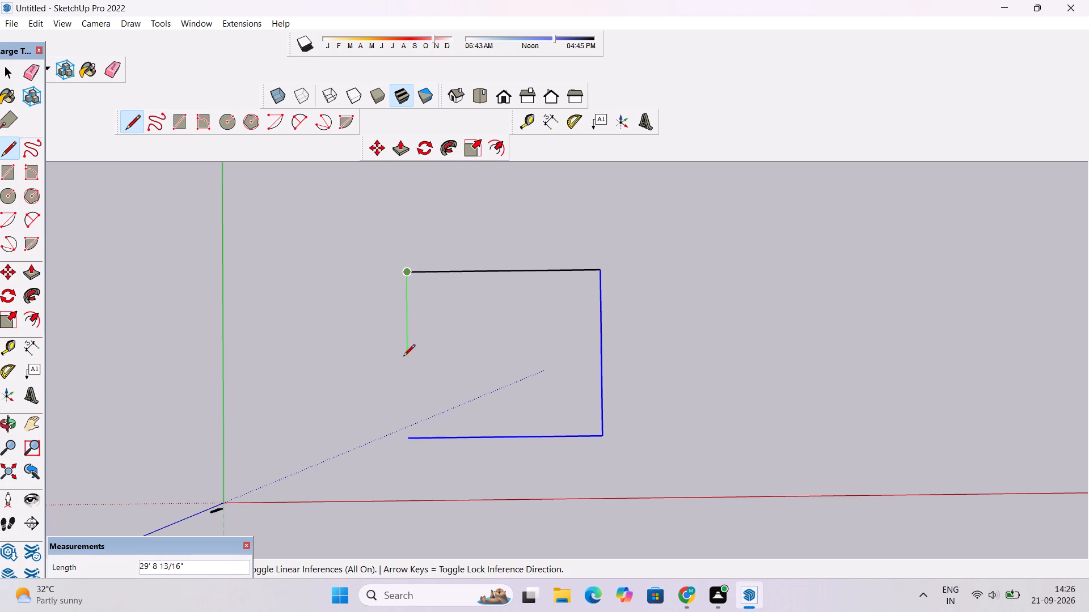
click(409, 436)
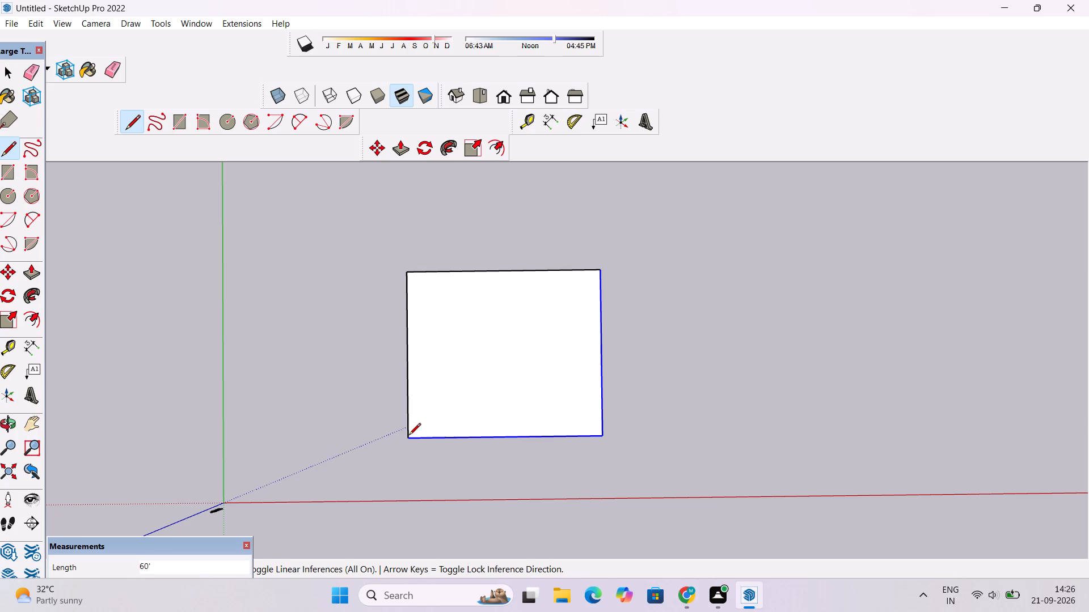
Examine the closed plot face and its position relative to the axes from a tilted 3D view.
key(o)
scroll(407, 435, down, 7)
drag(423, 504, 399, 391)
scroll(410, 440, up, 7)
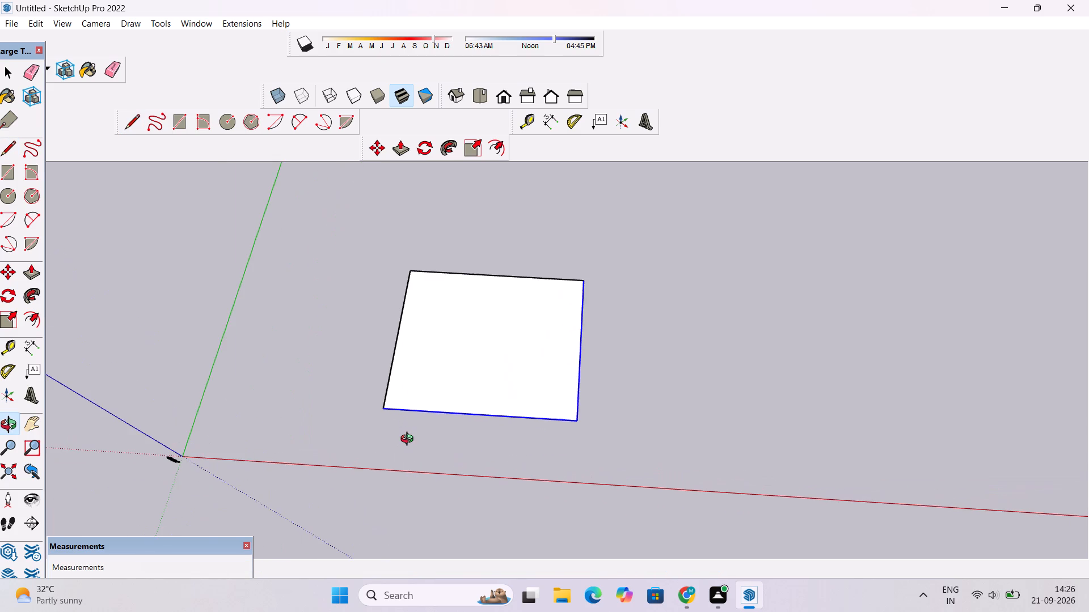
shift+drag(410, 448, 425, 455)
scroll(430, 449, down, 1)
drag(358, 447, 363, 476)
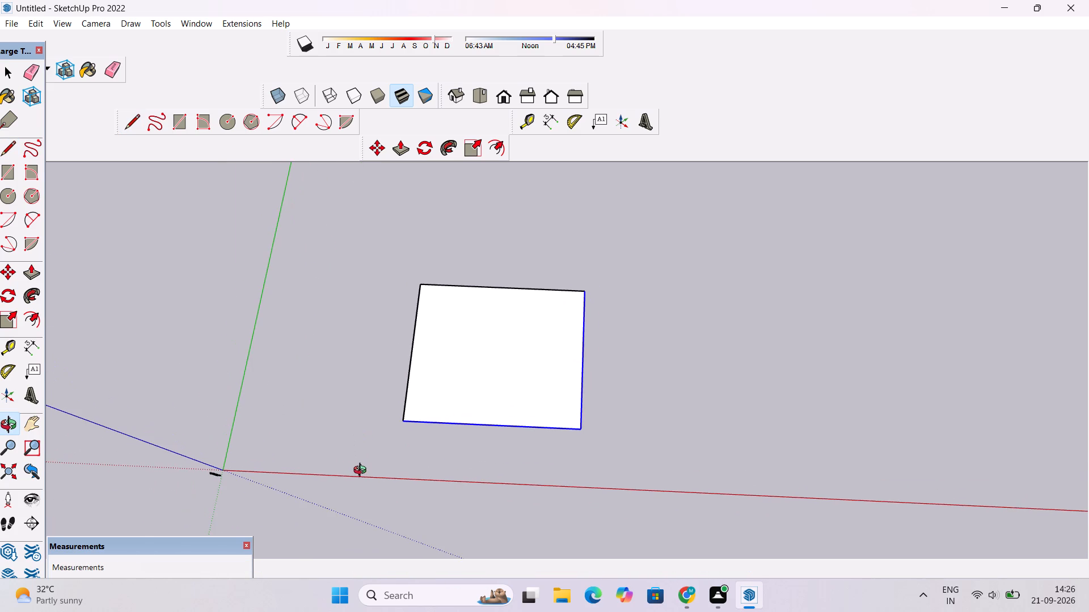
scroll(362, 467, up, 3)
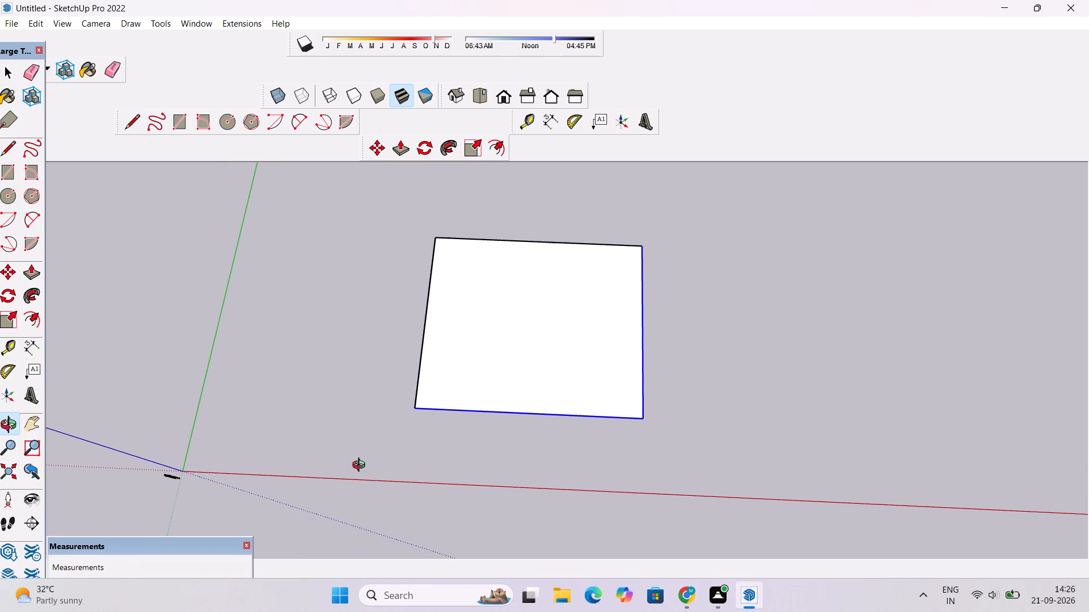
scroll(361, 466, down, 2)
shift+drag(442, 415, 383, 427)
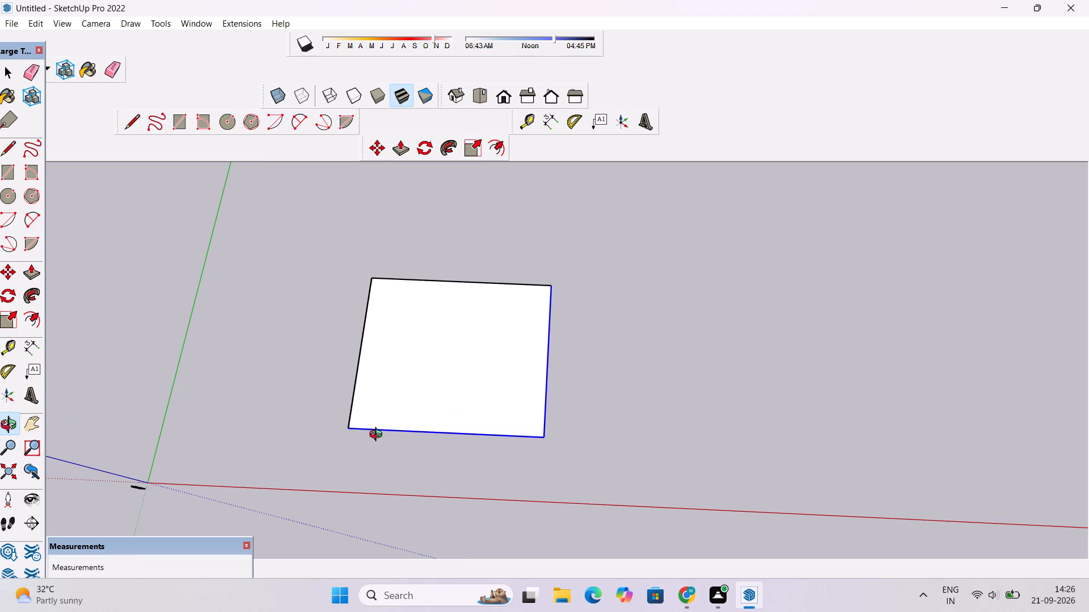
scroll(377, 434, up, 1)
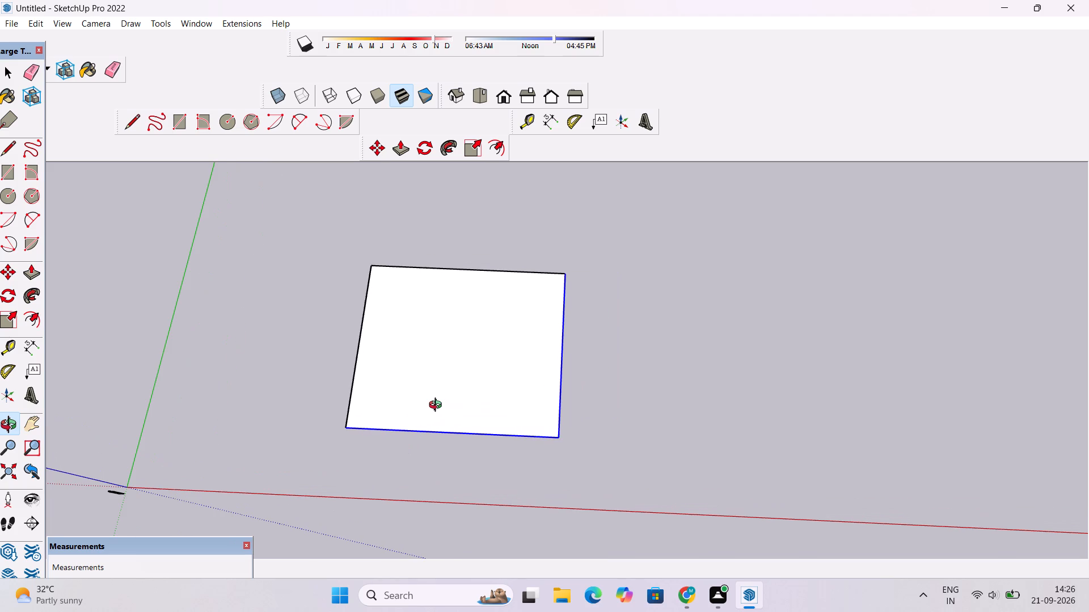
scroll(438, 406, up, 1)
scroll(438, 406, down, 1)
scroll(438, 406, up, 1)
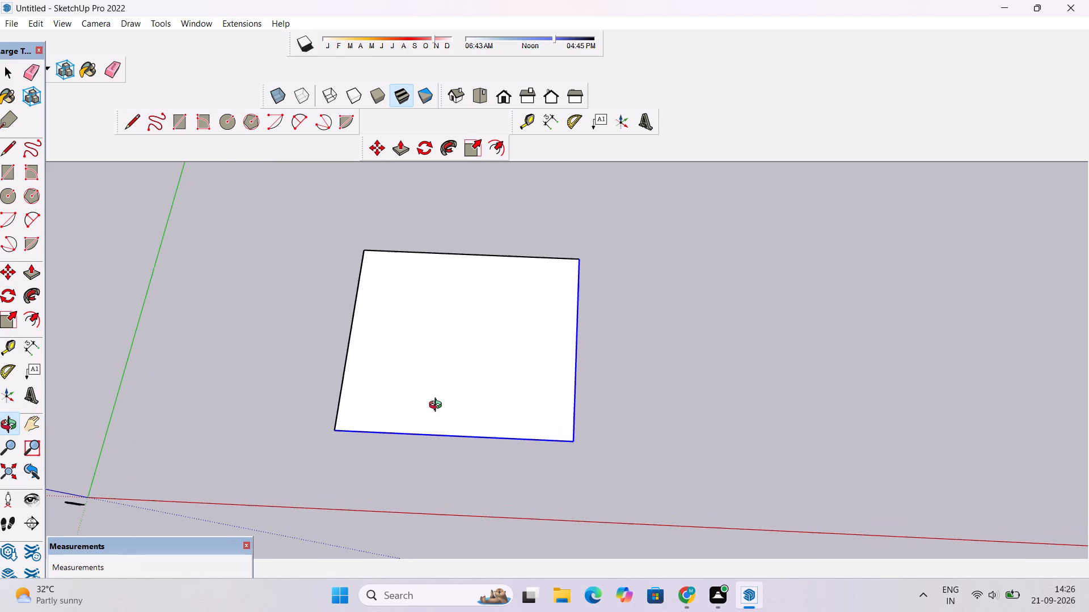
shift+drag(438, 406, 374, 424)
scroll(374, 424, down, 4)
shift+drag(381, 424, 533, 394)
scroll(497, 390, up, 3)
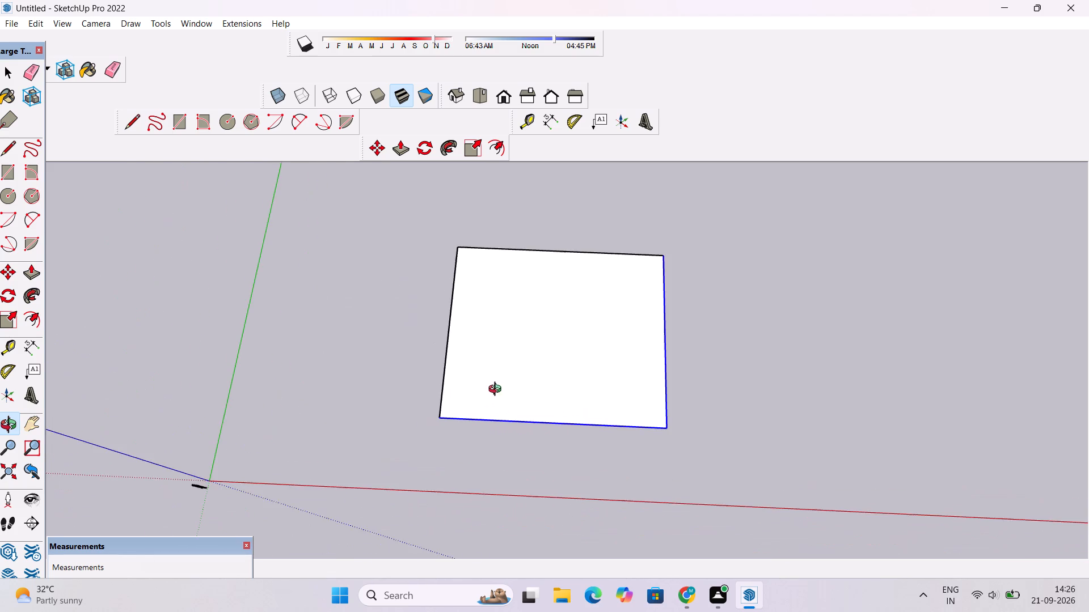
shift+drag(497, 394, 497, 402)
scroll(497, 402, up, 2)
Move the plot edge nearest the green axis outward about 25' along the red axis, and clear the selection.
key(space)
click(324, 427)
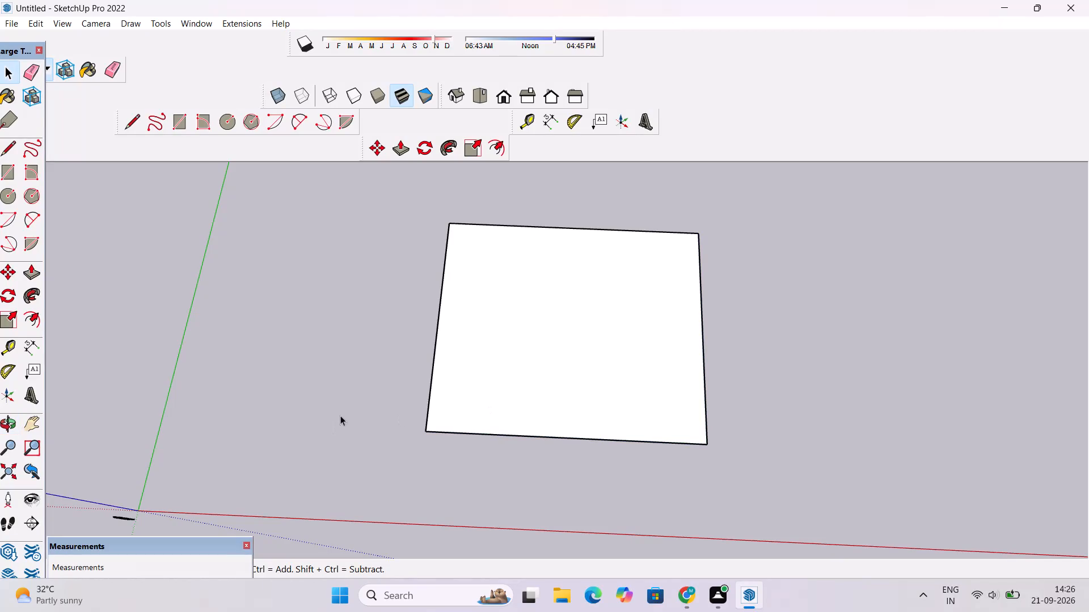
click(437, 297)
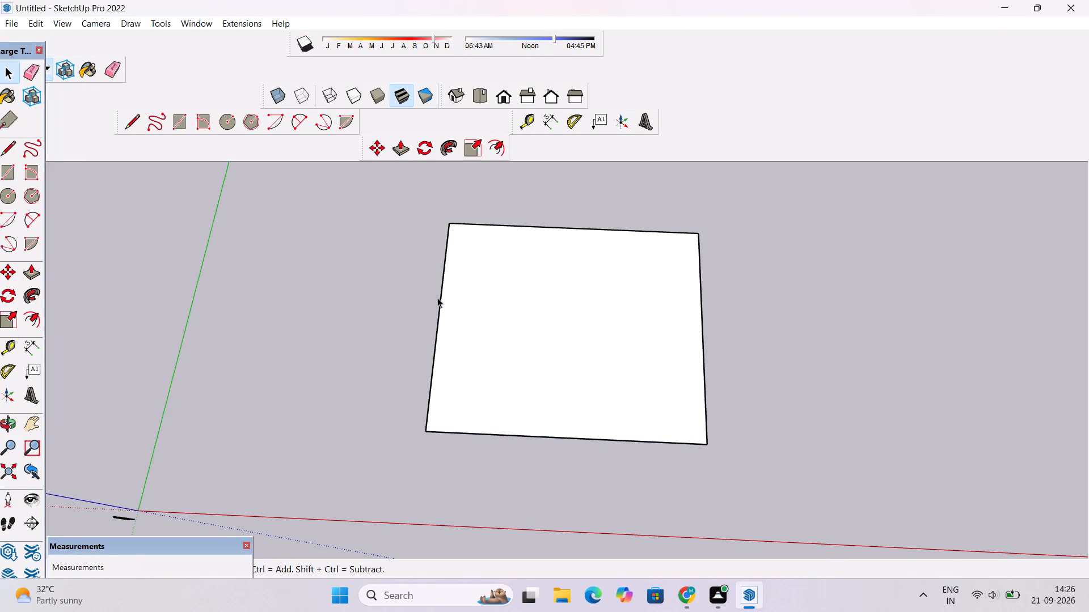
click(439, 307)
key(m)
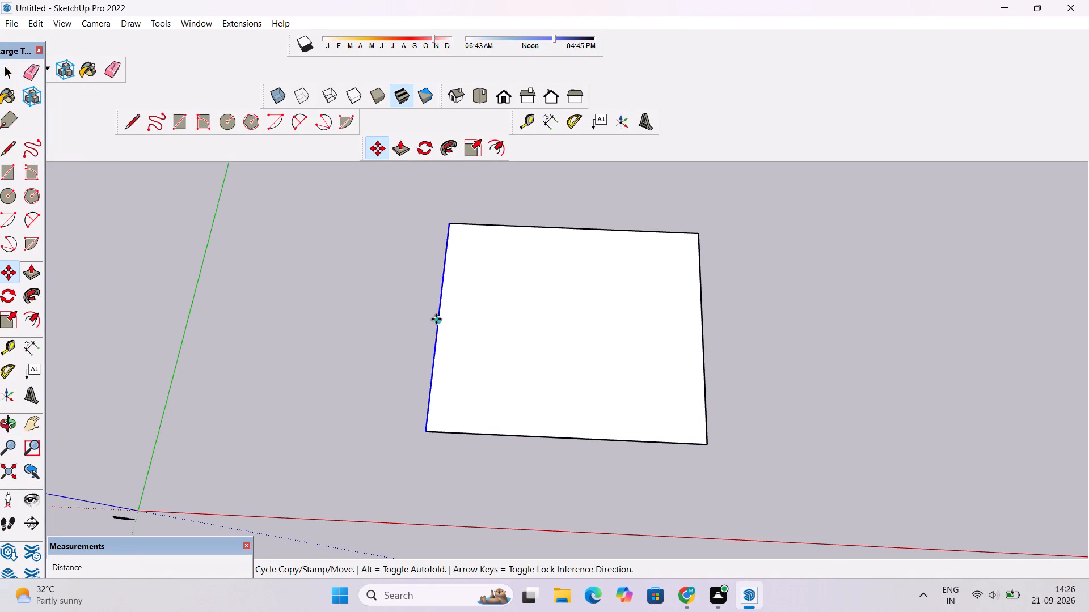
click(436, 319)
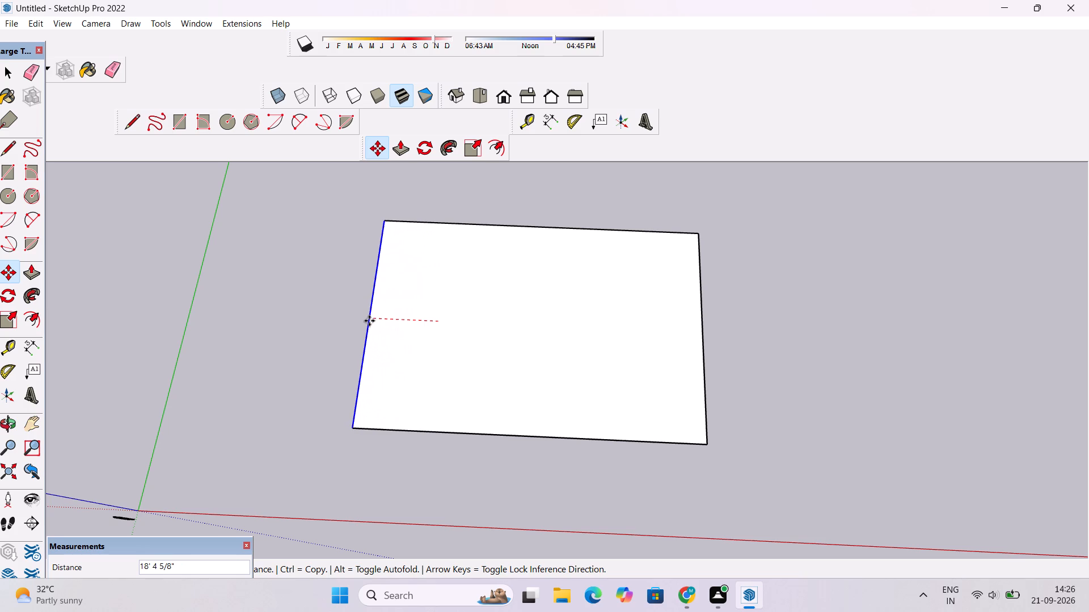
click(344, 321)
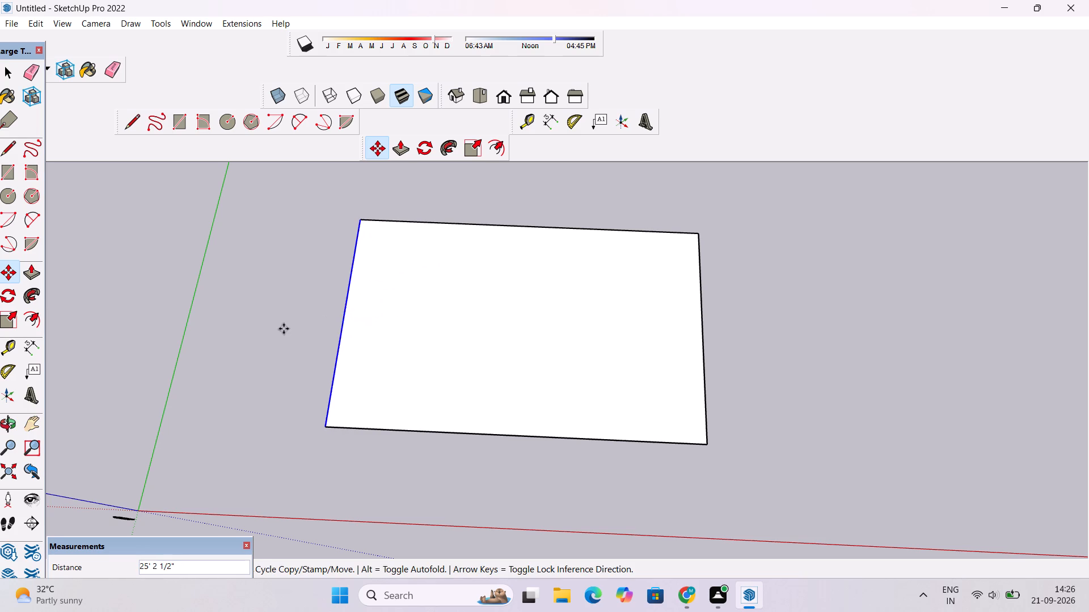
key(o)
scroll(318, 341, down, 2)
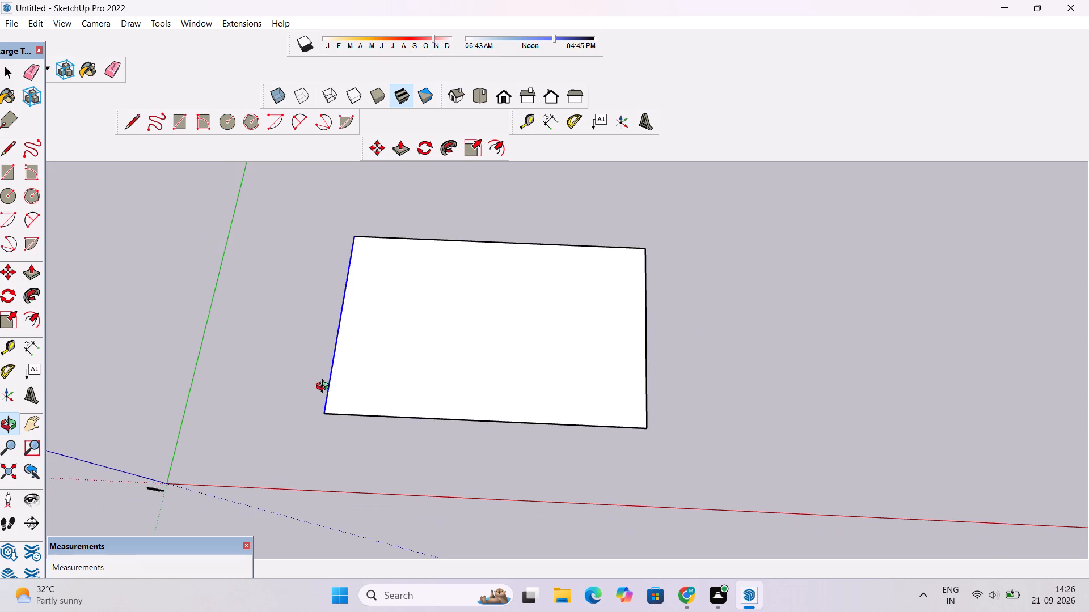
shift+drag(324, 387, 167, 371)
shift+drag(219, 381, 362, 392)
key(space)
click(225, 364)
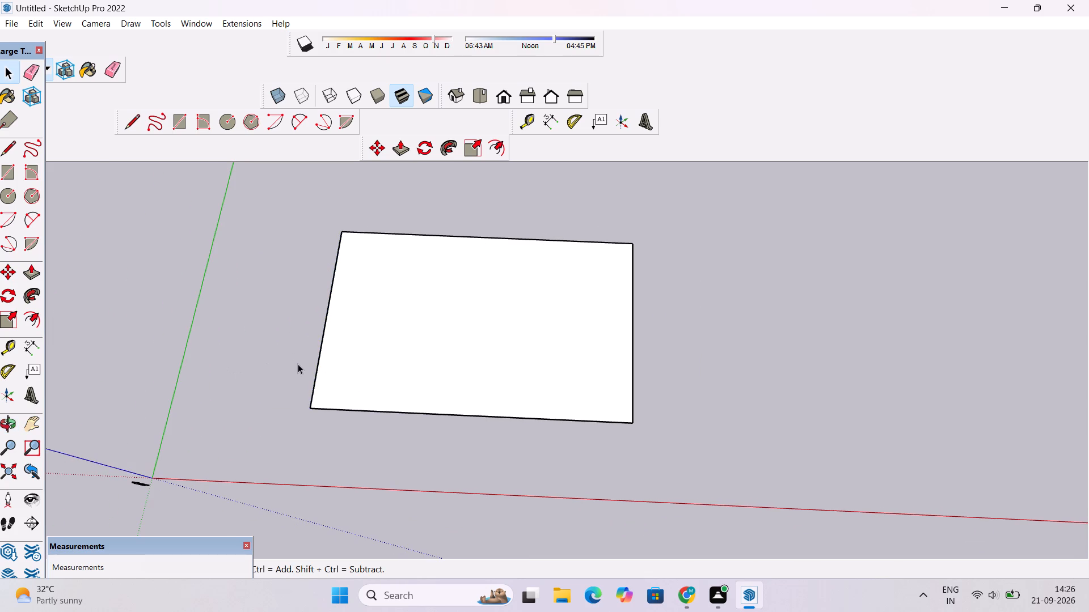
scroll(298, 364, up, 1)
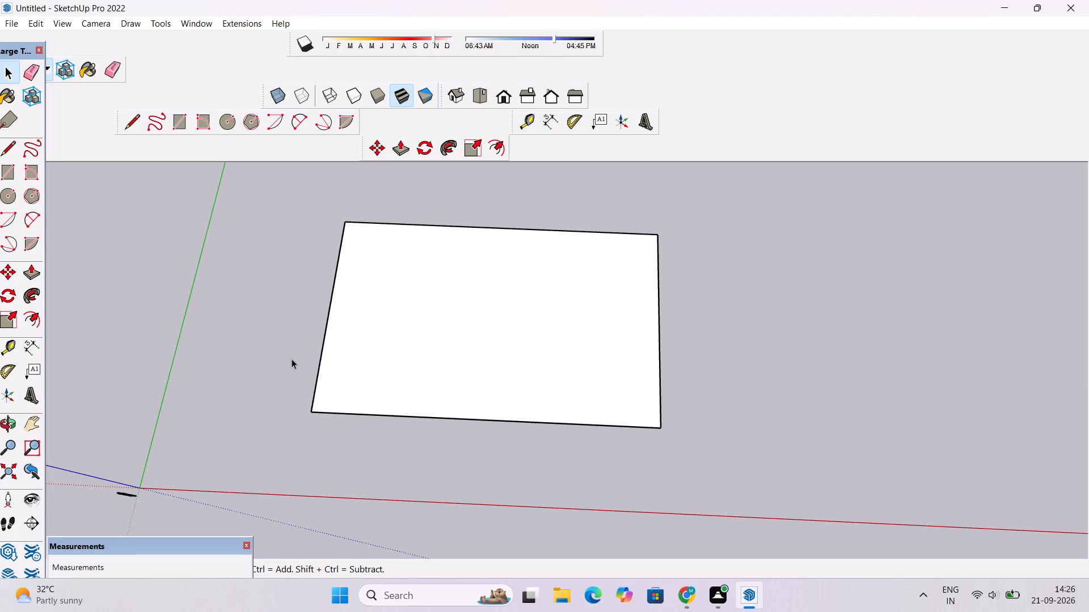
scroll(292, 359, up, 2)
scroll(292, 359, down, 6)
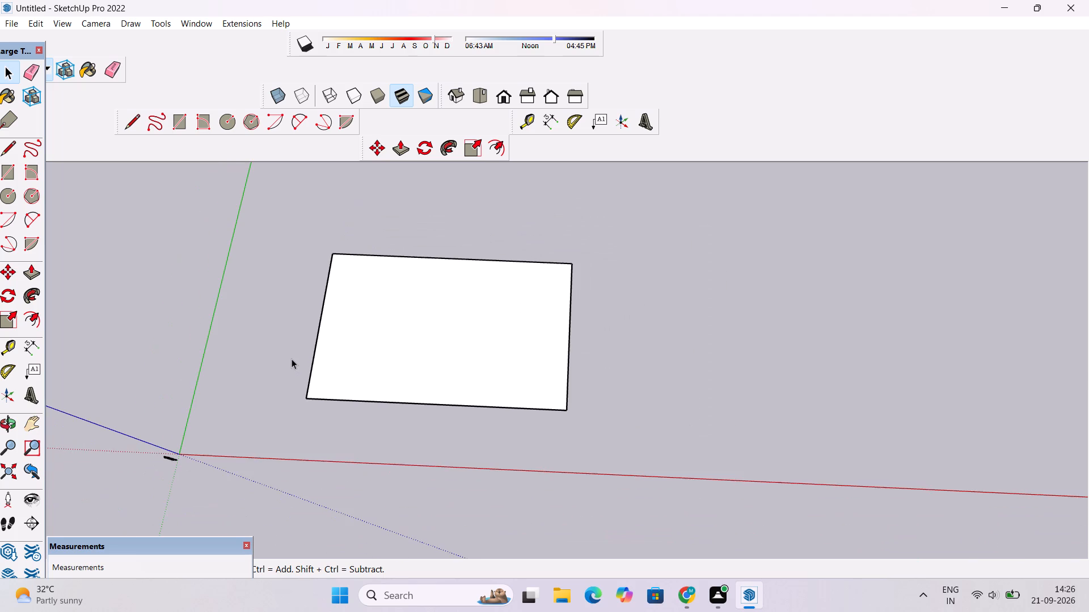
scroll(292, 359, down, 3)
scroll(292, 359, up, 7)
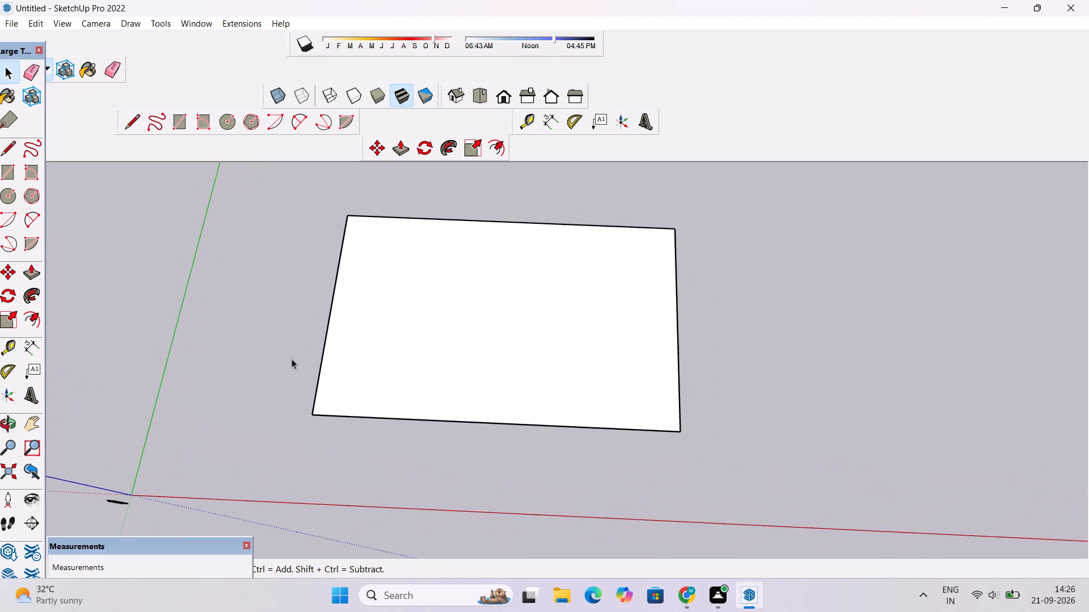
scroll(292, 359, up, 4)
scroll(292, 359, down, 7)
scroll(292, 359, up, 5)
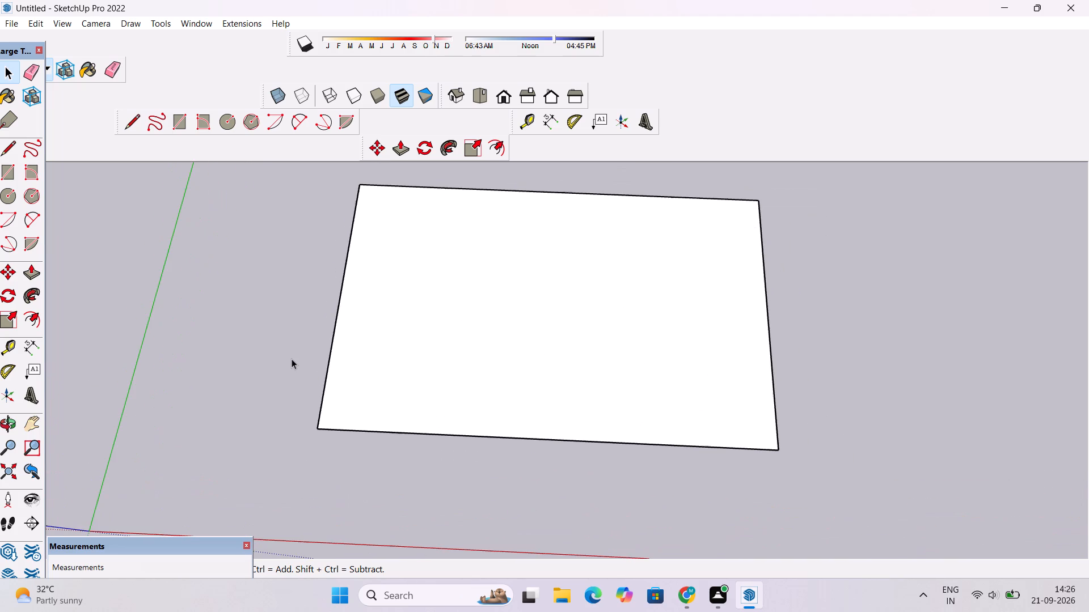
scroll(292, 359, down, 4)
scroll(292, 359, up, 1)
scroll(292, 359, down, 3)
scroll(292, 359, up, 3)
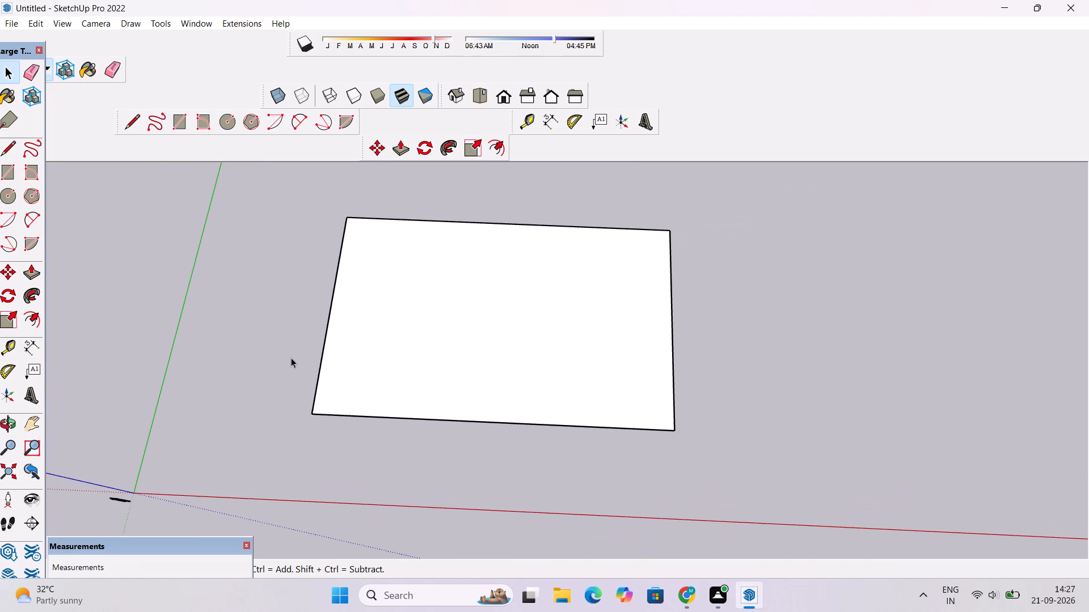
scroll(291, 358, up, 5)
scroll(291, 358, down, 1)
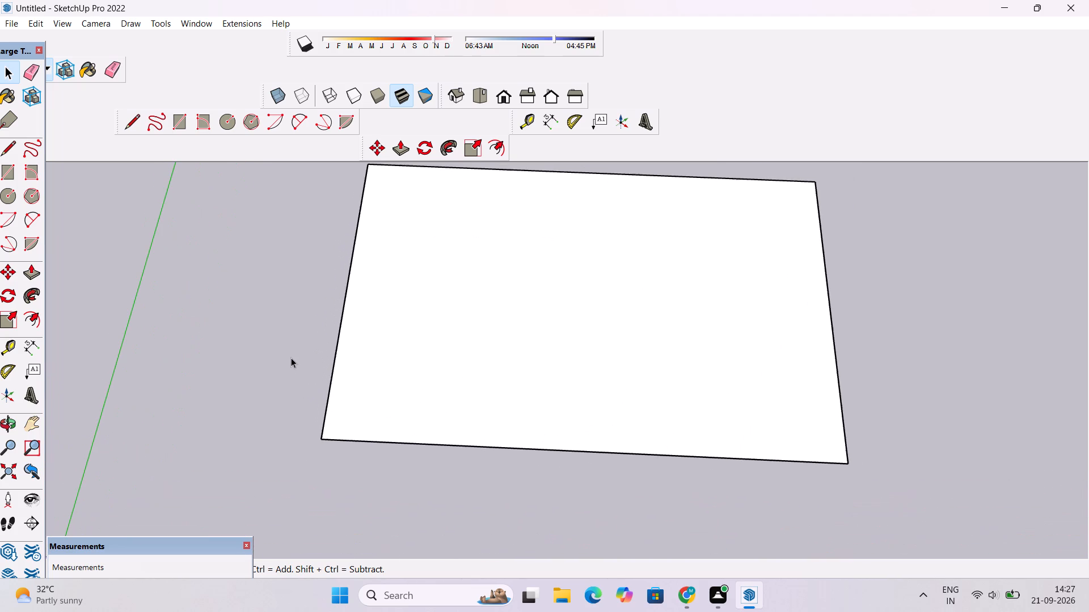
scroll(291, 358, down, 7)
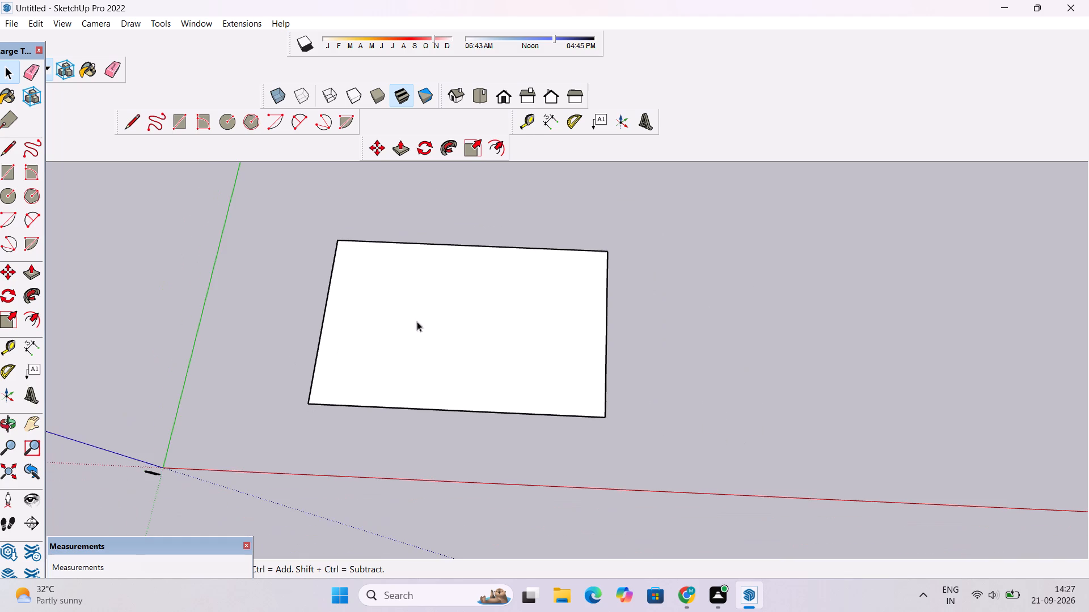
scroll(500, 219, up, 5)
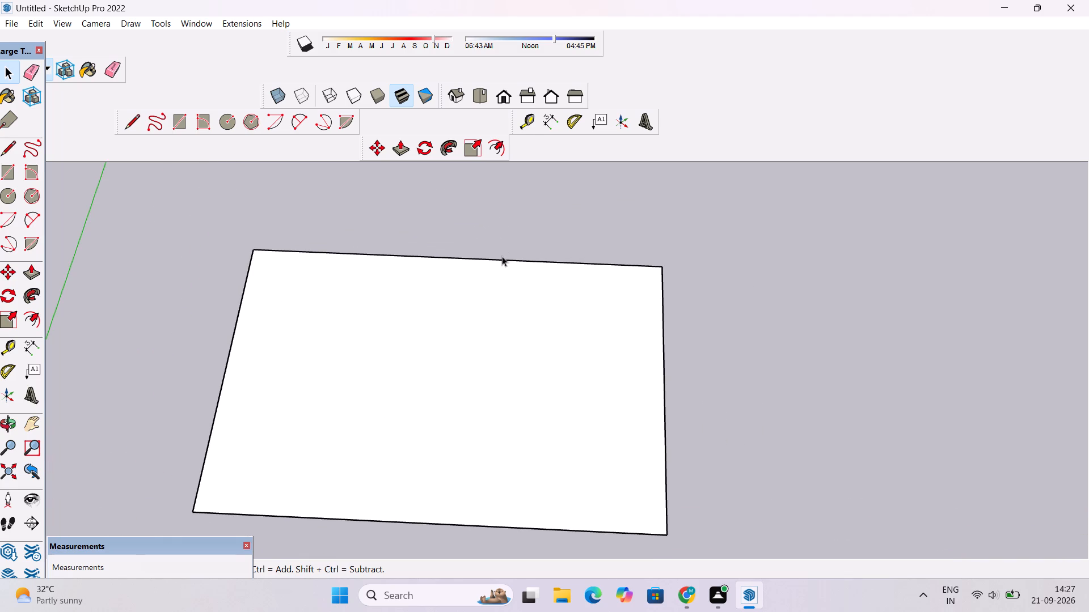
Push/Pull the plot face upward 1' to form a base slab.
key(p)
scroll(450, 287, down, 11)
click(458, 338)
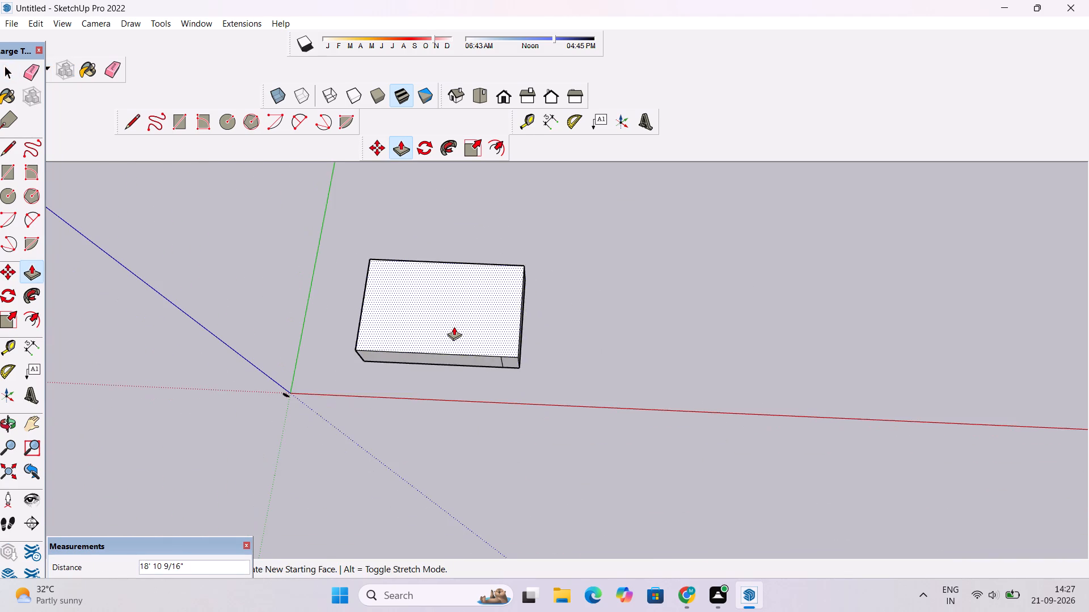
scroll(454, 326, up, 5)
scroll(454, 326, down, 2)
scroll(459, 358, up, 3)
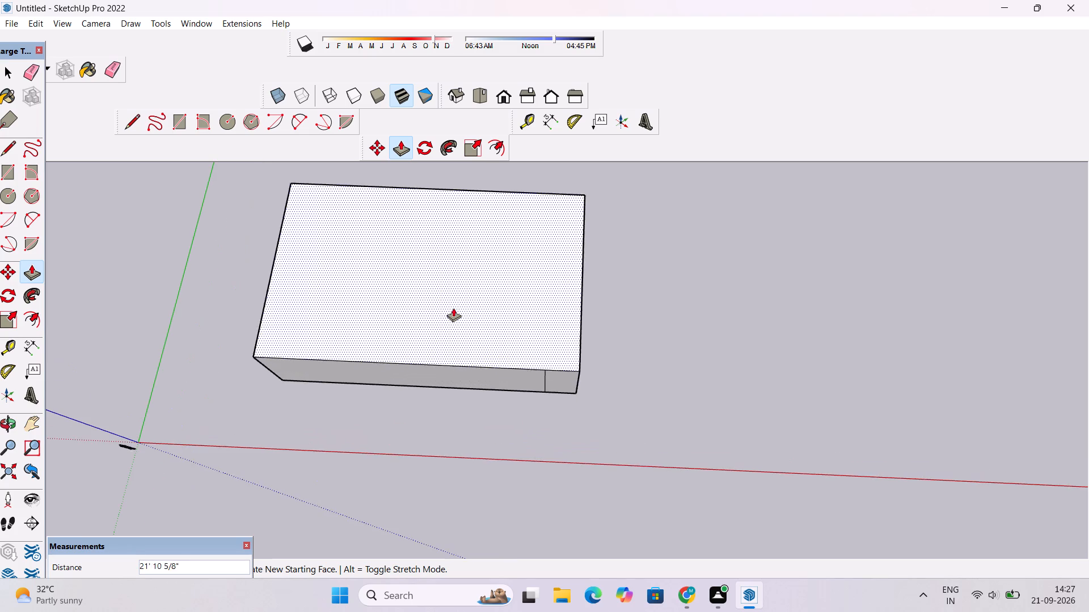
scroll(453, 303, down, 5)
scroll(454, 317, up, 5)
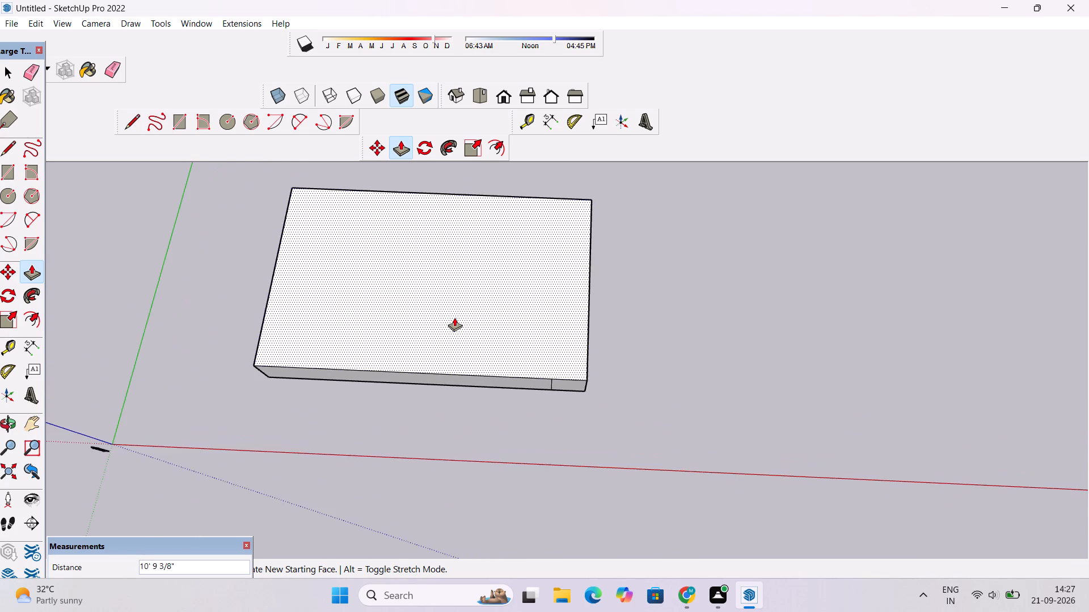
scroll(454, 317, up, 6)
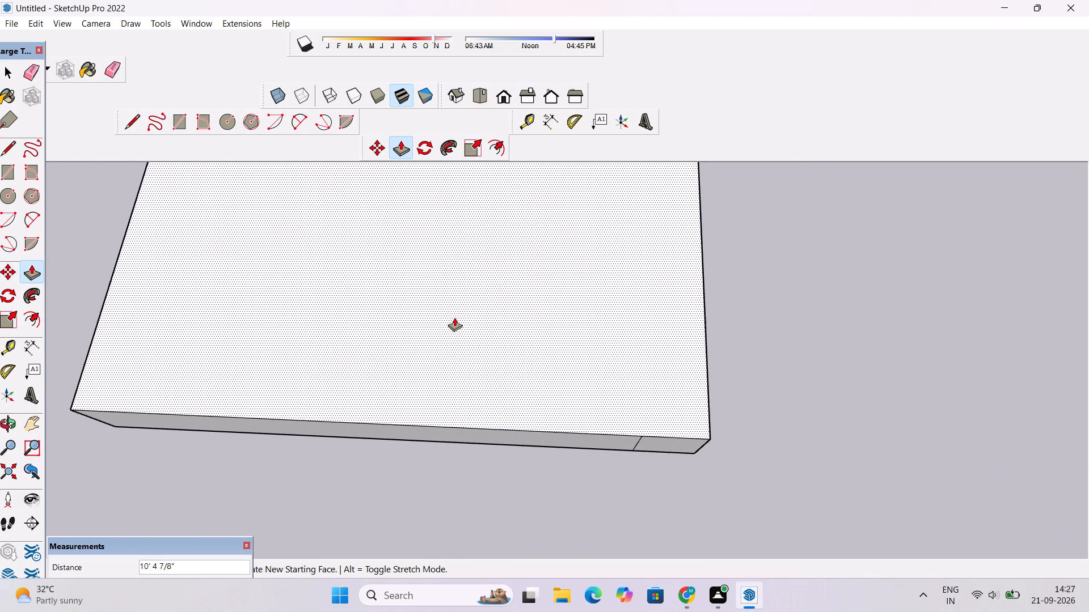
text(1')
key(Return)
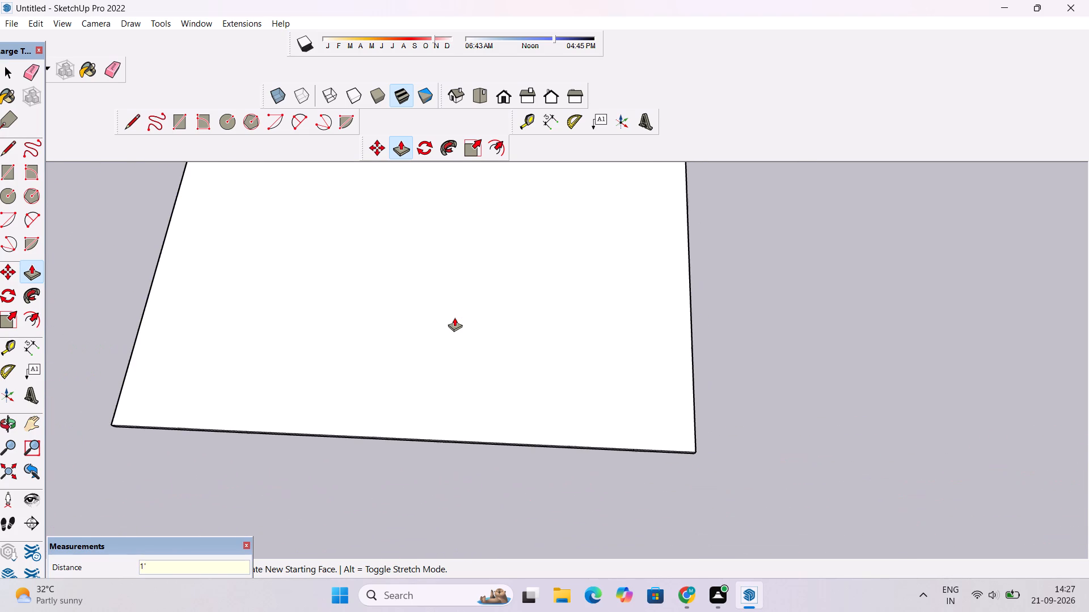
Examine the base slab and its long edge facing the red axis from a lower viewing angle.
key(o)
scroll(416, 343, down, 5)
drag(323, 449, 333, 377)
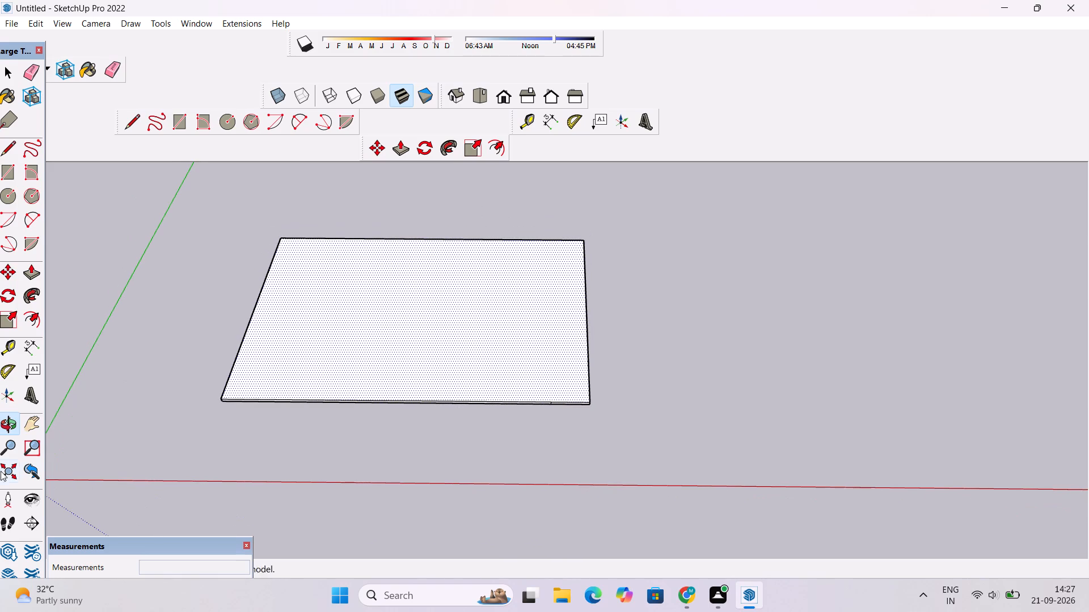
scroll(260, 481, up, 5)
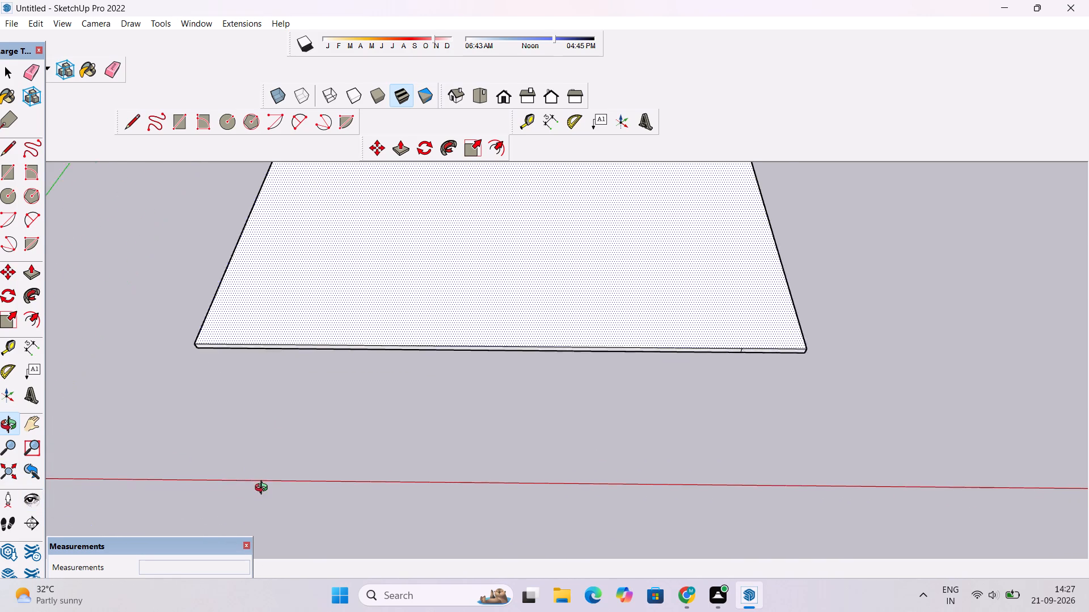
scroll(264, 489, up, 2)
scroll(202, 453, down, 3)
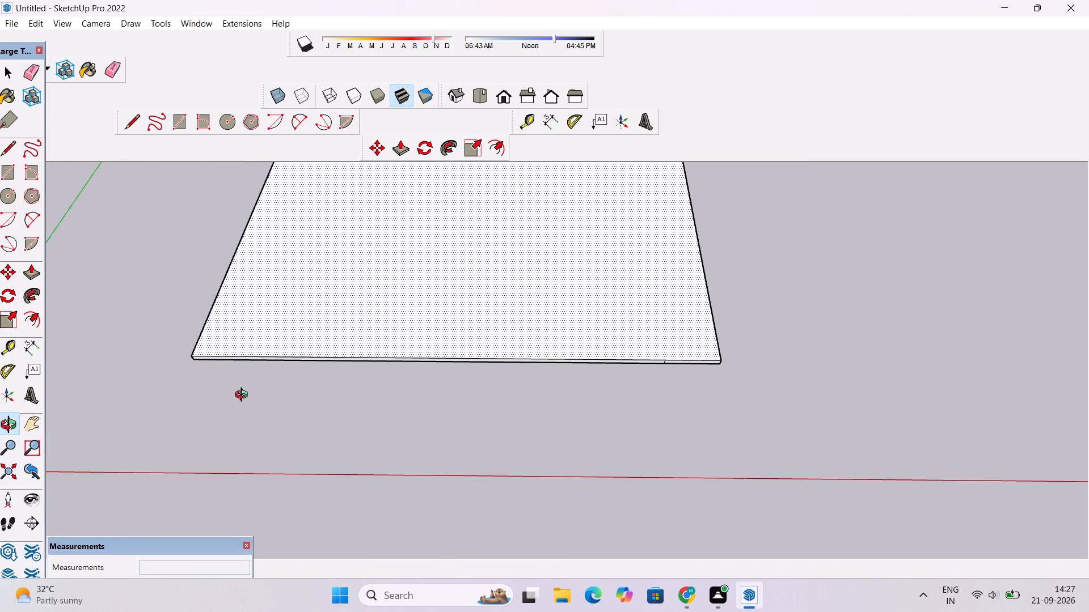
Erase the short vertical line dividing the slab's side face that faces the red axis, near its far corner.
scroll(215, 391, down, 3)
shift+drag(259, 383, 528, 359)
shift+scroll(530, 356, up, 2)
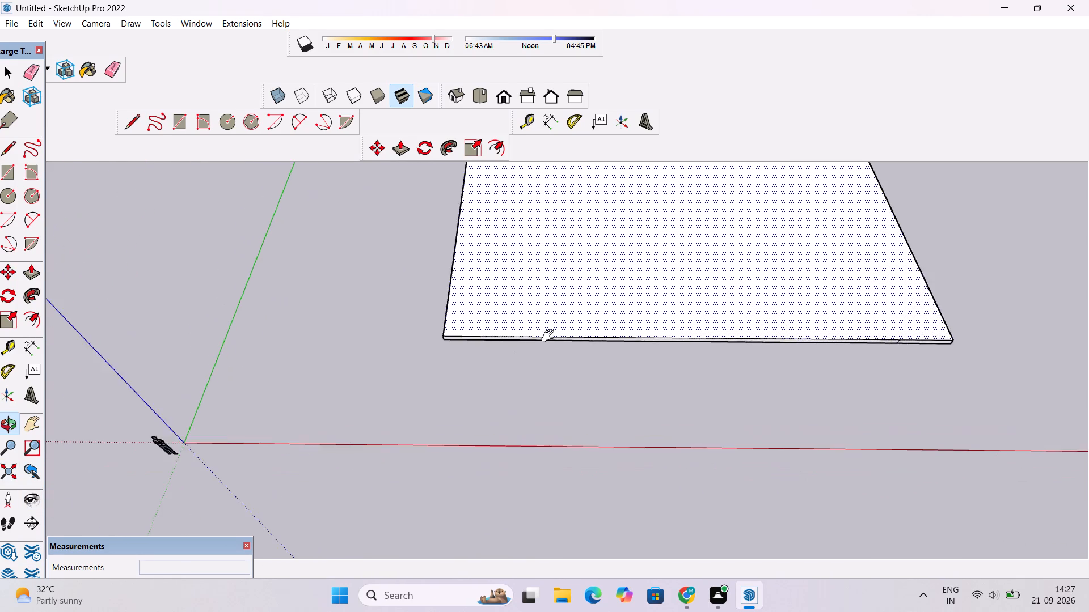
shift+drag(552, 317, 530, 330)
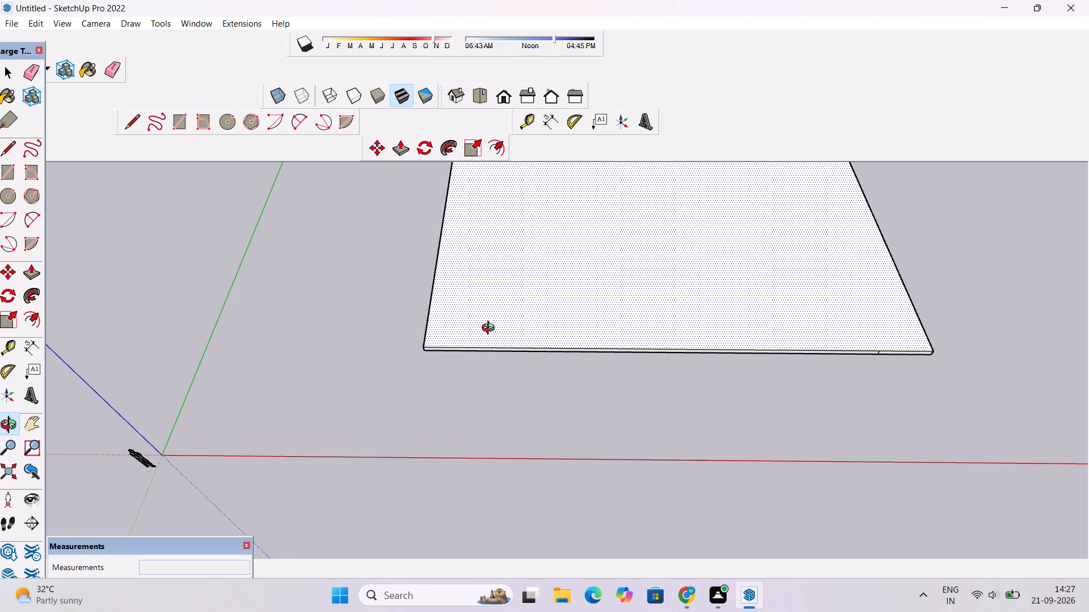
scroll(483, 325, down, 3)
scroll(483, 325, up, 2)
shift+drag(470, 334, 479, 328)
scroll(479, 328, down, 2)
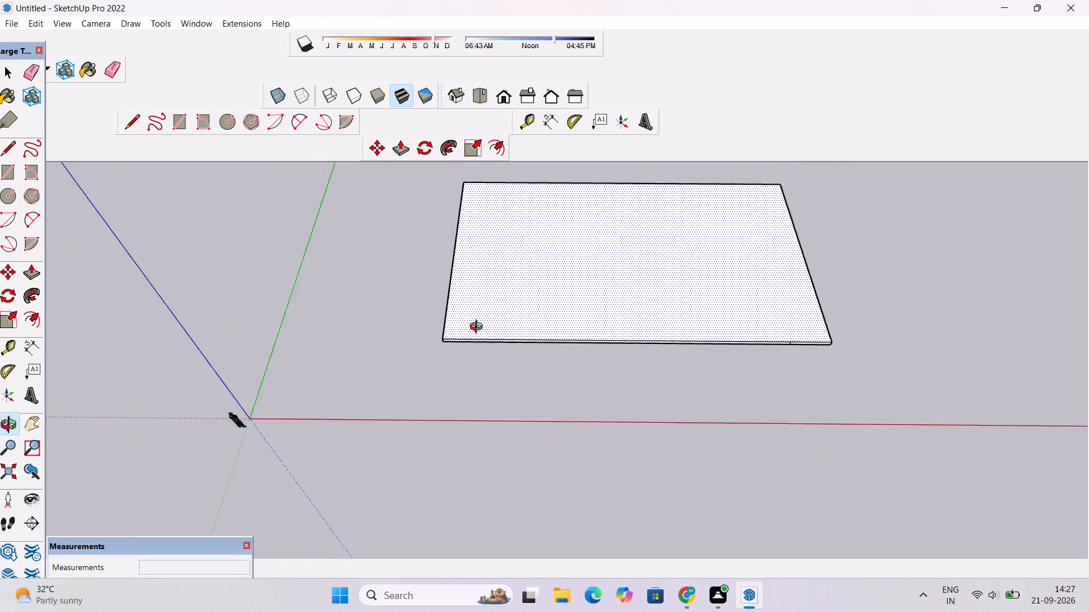
scroll(479, 328, down, 1)
drag(485, 338, 497, 263)
scroll(631, 309, up, 4)
drag(740, 329, 462, 322)
shift+scroll(474, 333, up, 5)
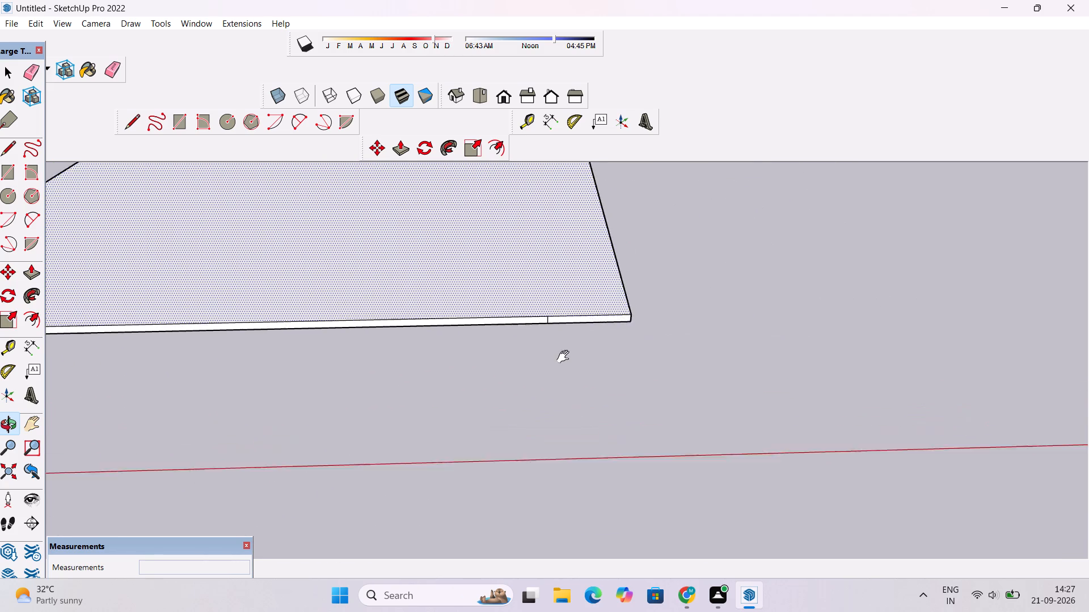
shift+scroll(565, 357, up, 18)
key(e)
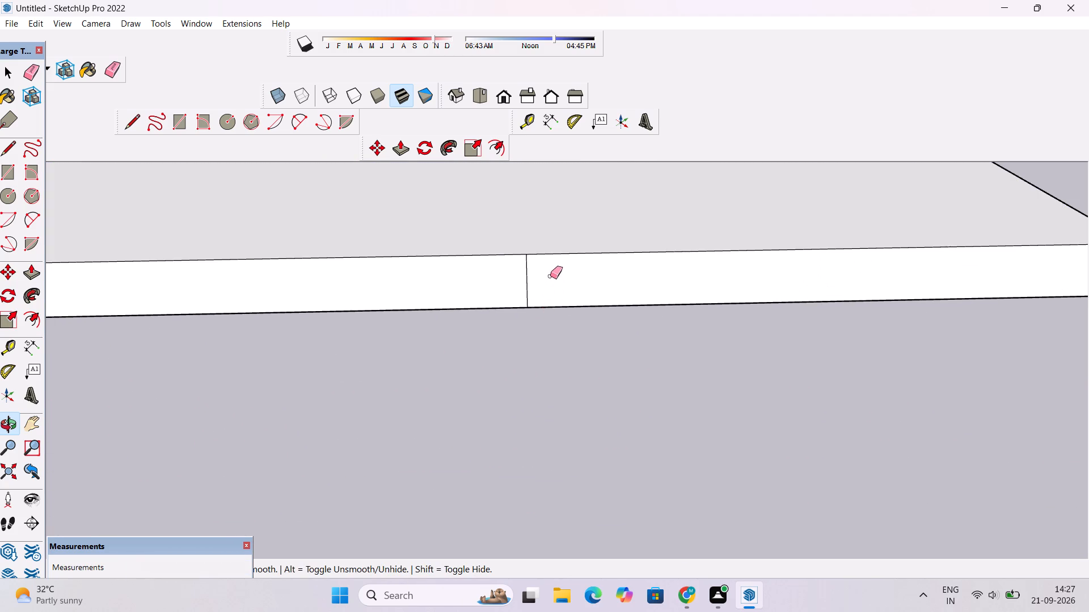
drag(550, 276, 509, 288)
drag(521, 282, 526, 290)
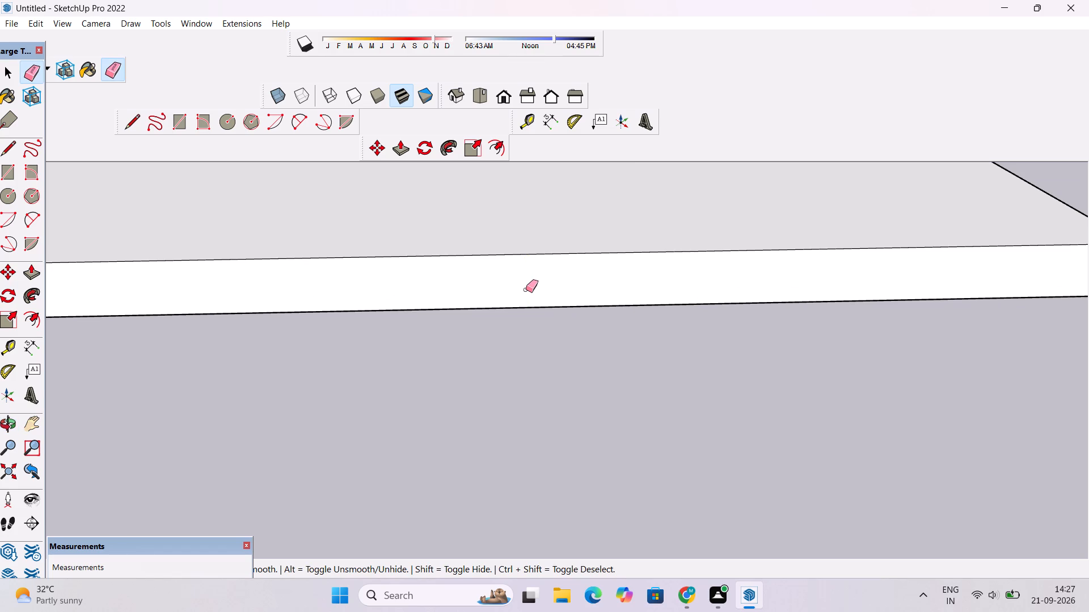
Examine the other side faces of the base slab for stray dividing lines.
key(o)
scroll(526, 294, down, 13)
scroll(526, 295, up, 1)
scroll(526, 299, down, 11)
drag(781, 214, 735, 228)
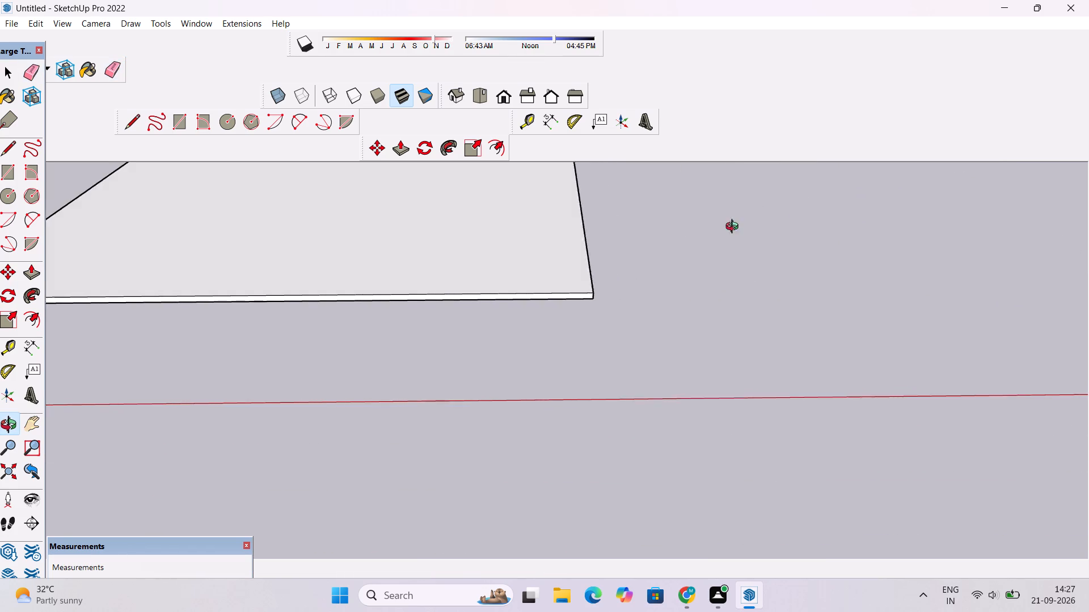
drag(735, 228, 363, 239)
scroll(626, 245, down, 11)
drag(816, 222, 536, 228)
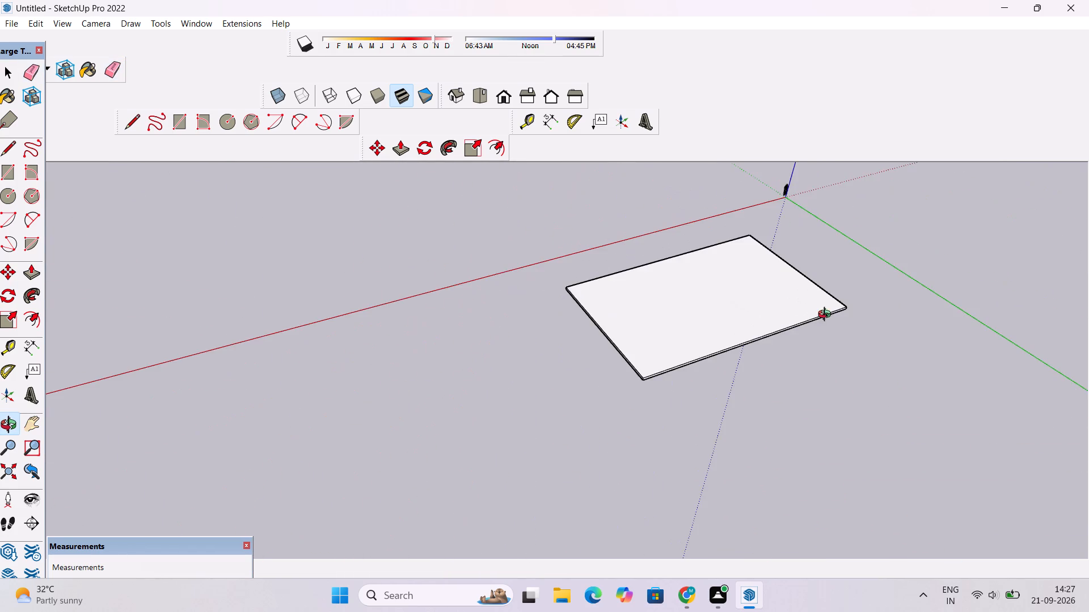
scroll(827, 316, up, 14)
drag(984, 281, 482, 189)
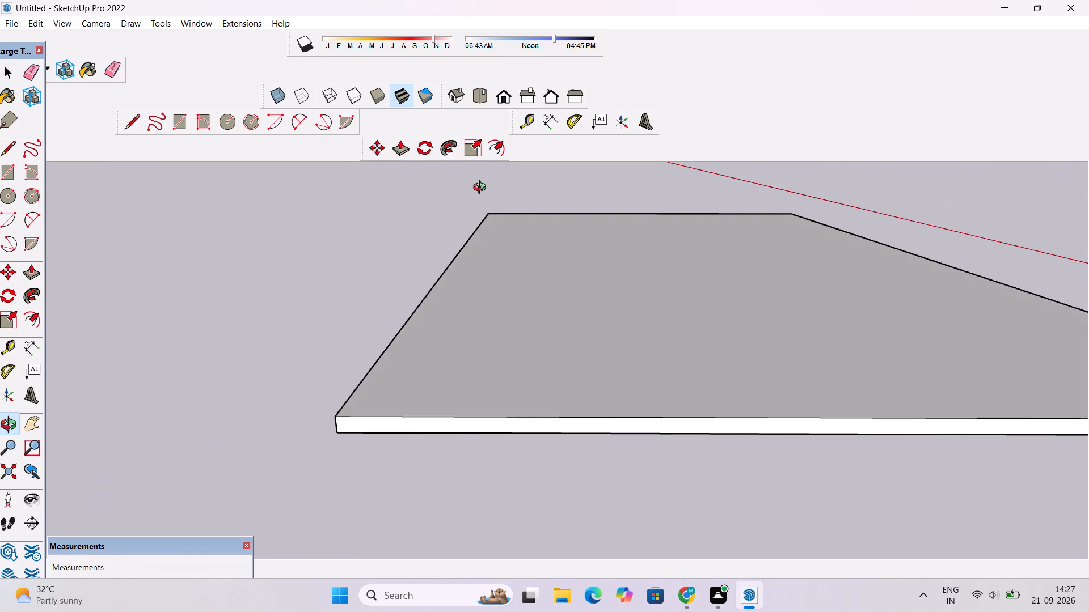
scroll(482, 189, down, 8)
drag(693, 277, 691, 282)
Examine the base slab from the front standard view and raised angles, including its long side facing the red axis.
click(505, 96)
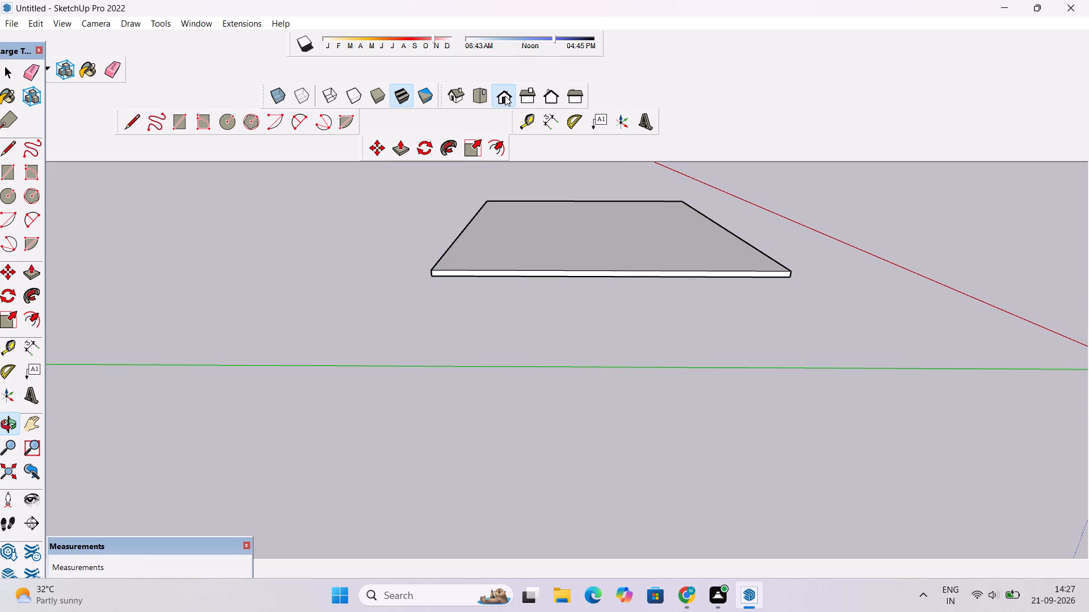
scroll(562, 319, down, 4)
drag(560, 326, 576, 407)
scroll(569, 376, up, 1)
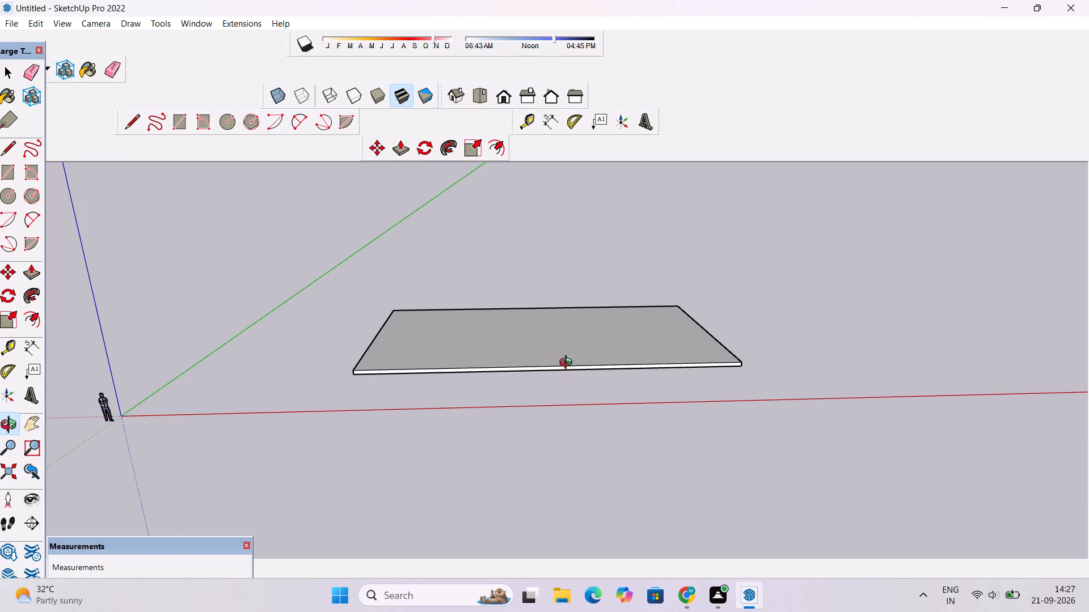
scroll(574, 327, down, 2)
drag(574, 327, 571, 347)
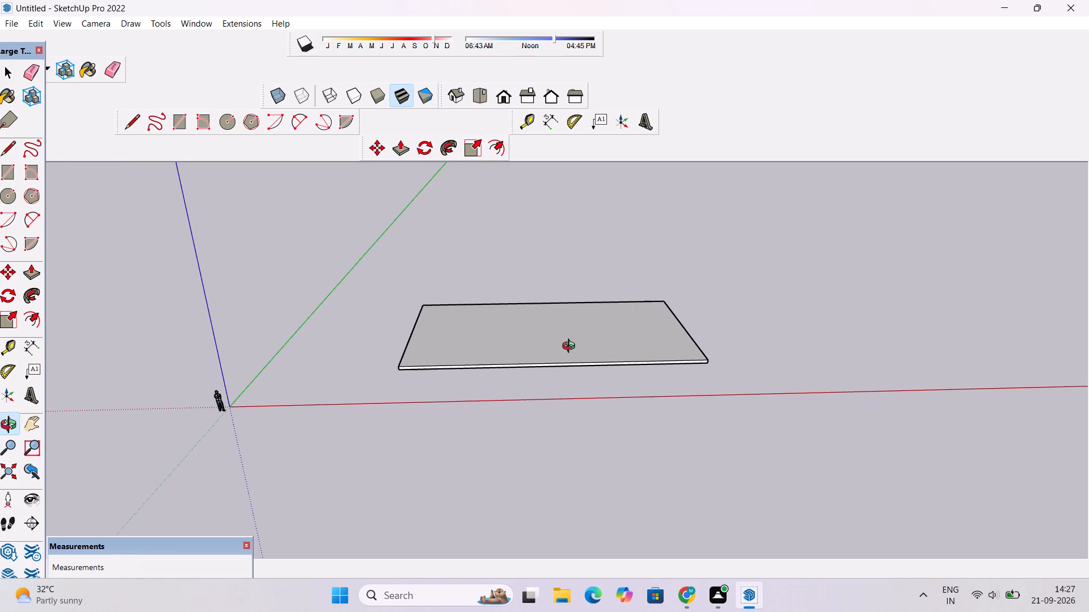
drag(570, 331, 569, 342)
scroll(569, 342, down, 2)
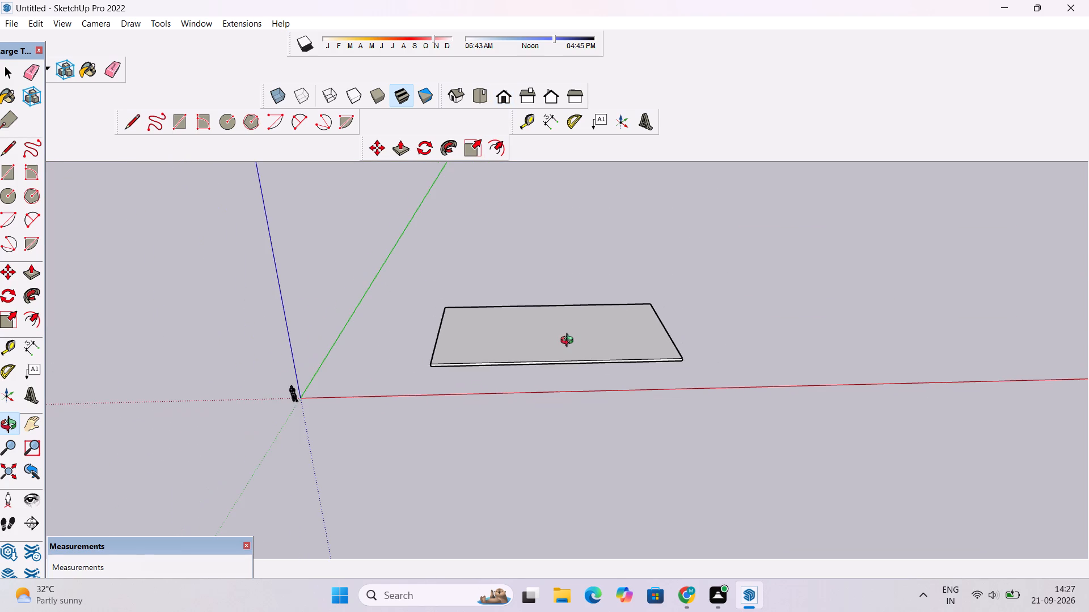
drag(560, 354, 556, 365)
drag(553, 354, 553, 367)
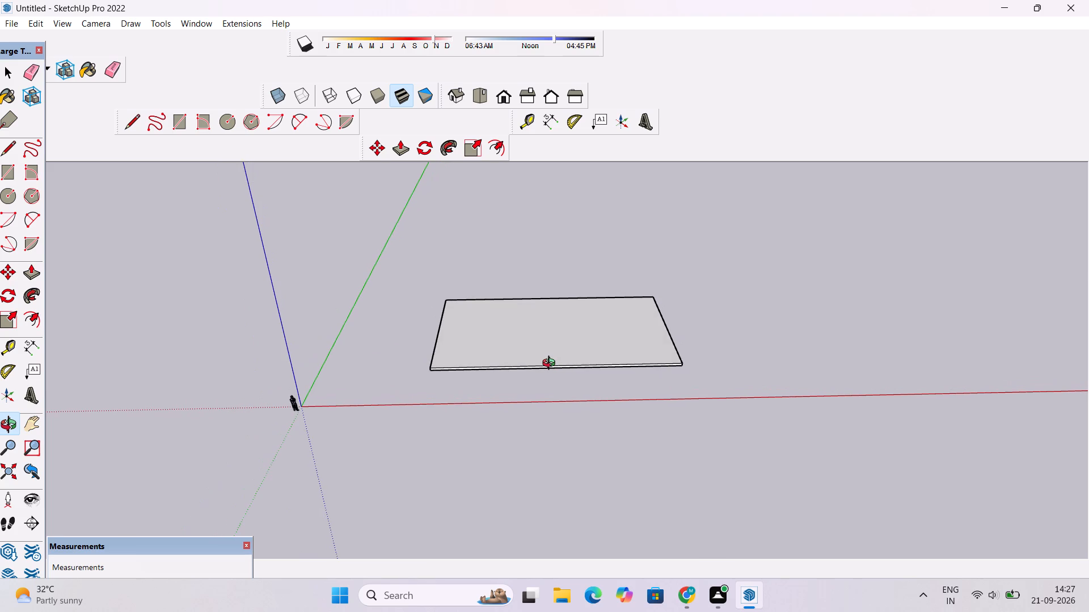
scroll(551, 364, down, 2)
drag(550, 356, 550, 364)
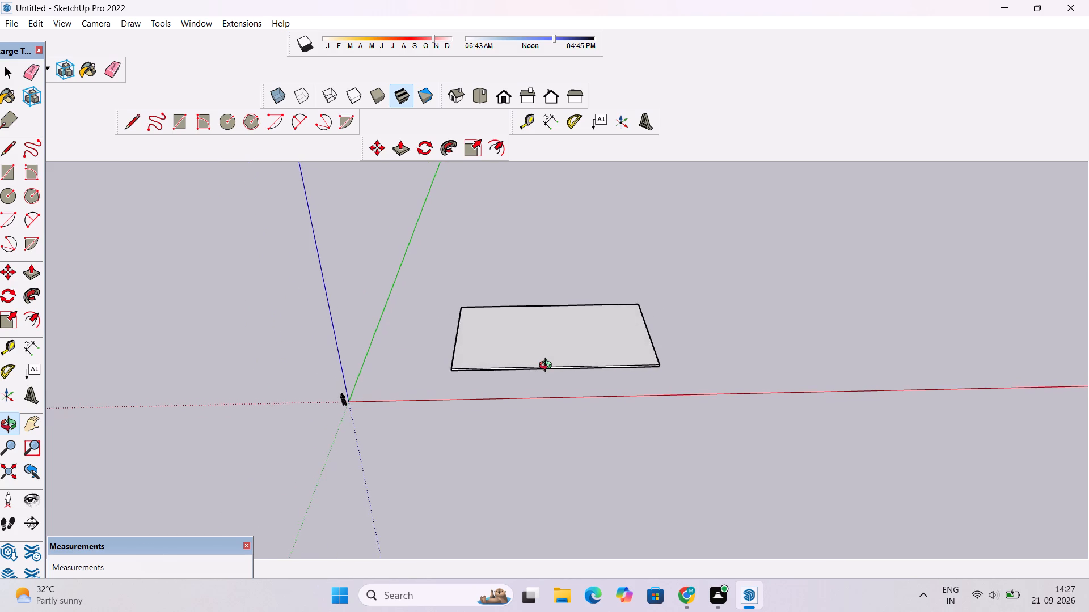
scroll(547, 367, up, 2)
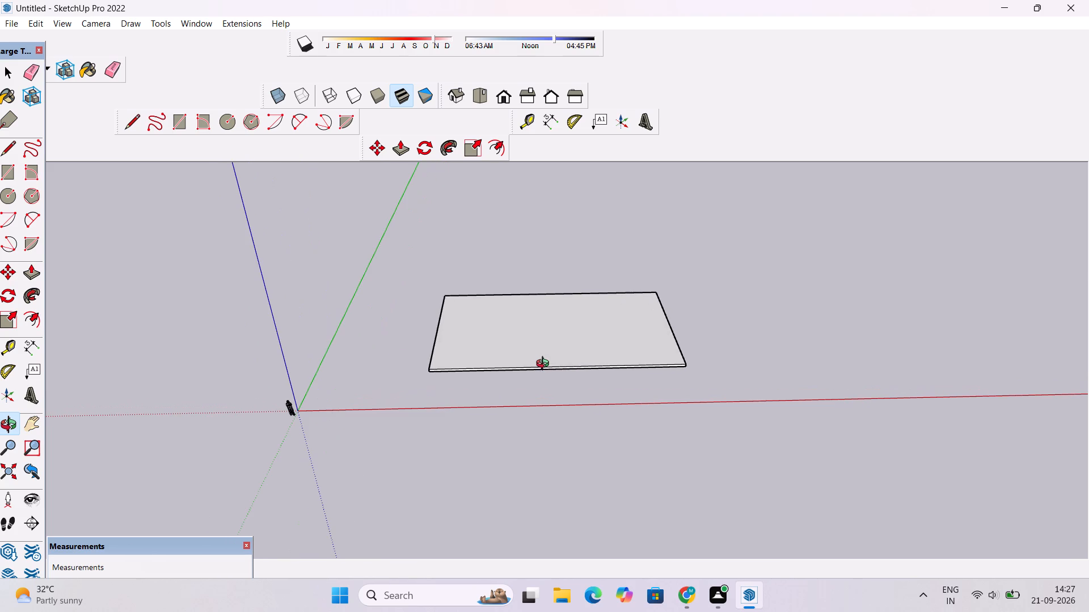
scroll(544, 359, down, 1)
drag(545, 361, 521, 345)
shift+scroll(521, 345, up, 2)
drag(520, 346, 517, 370)
scroll(510, 365, up, 3)
drag(403, 364, 441, 357)
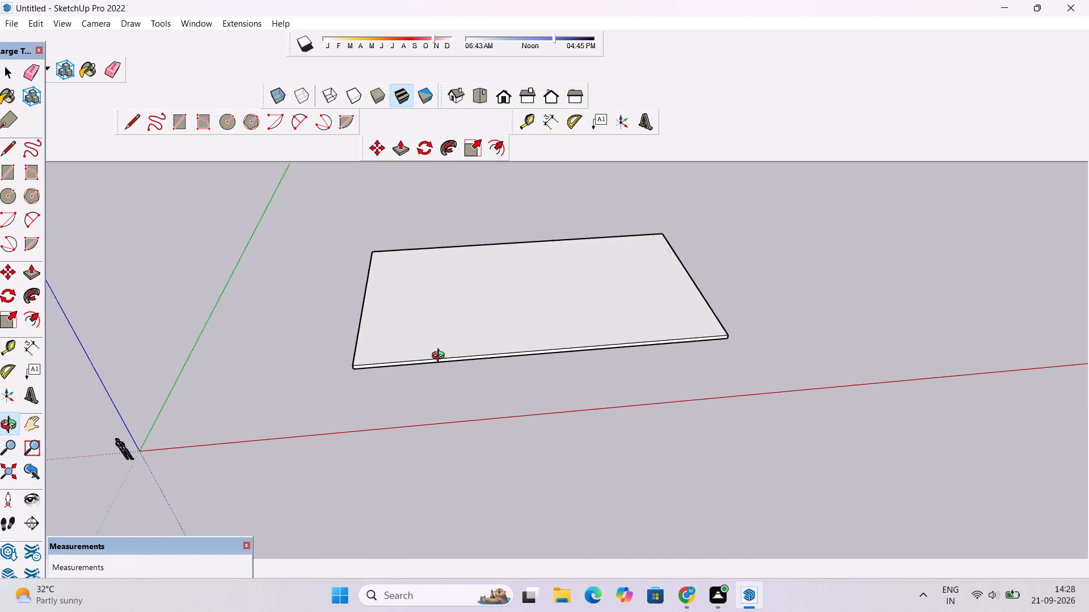
drag(441, 357, 511, 343)
drag(586, 324, 522, 338)
scroll(521, 338, down, 4)
drag(525, 338, 362, 396)
scroll(399, 367, up, 3)
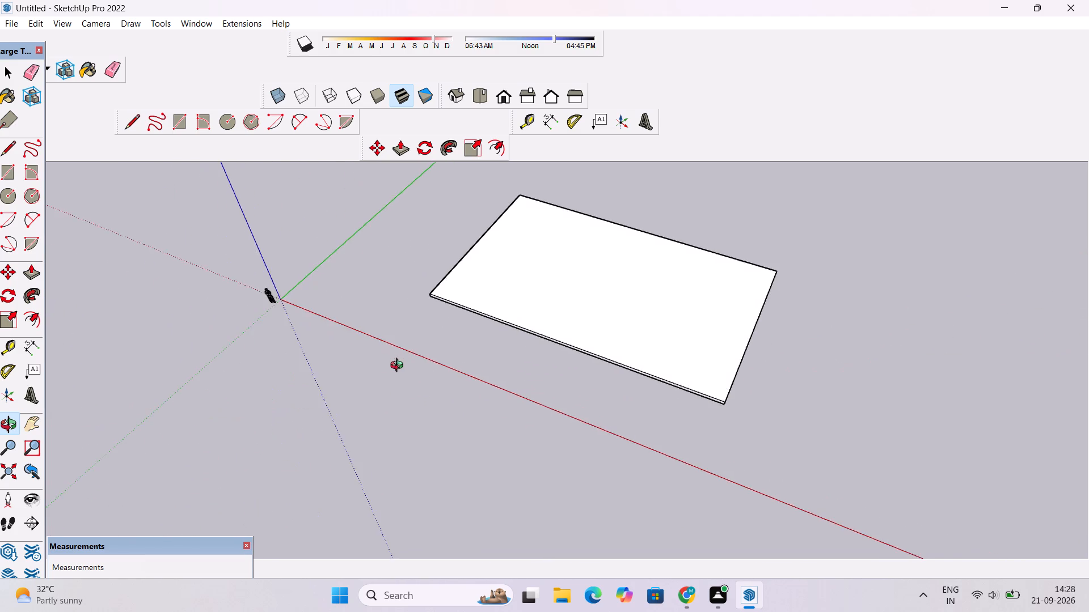
drag(395, 374, 502, 325)
scroll(508, 312, down, 4)
drag(508, 312, 520, 362)
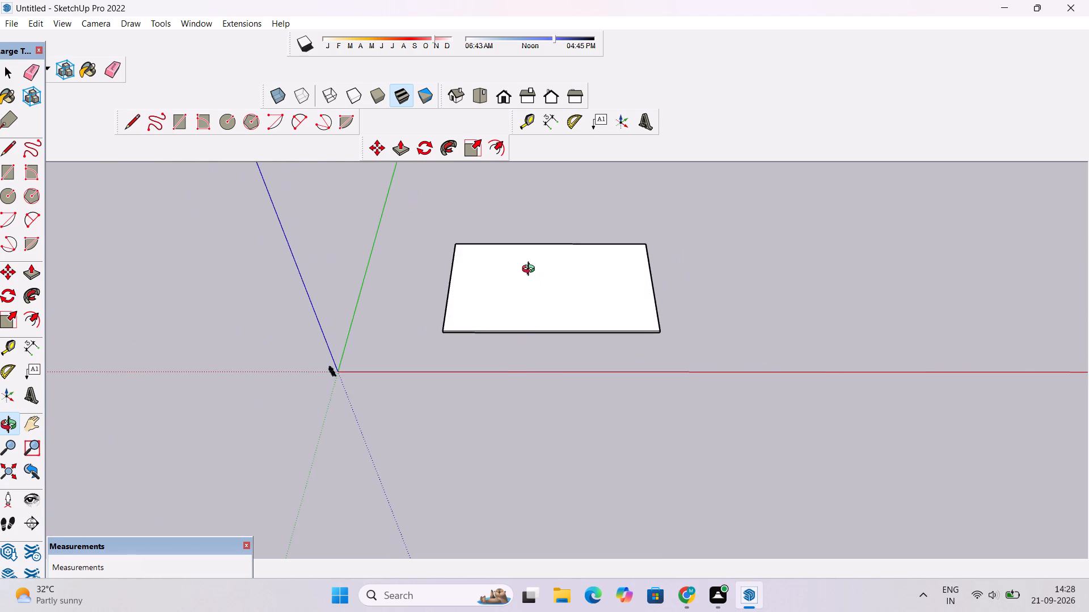
scroll(531, 270, up, 3)
shift+drag(523, 284, 467, 311)
shift+drag(472, 393, 476, 318)
shift+scroll(444, 312, up, 3)
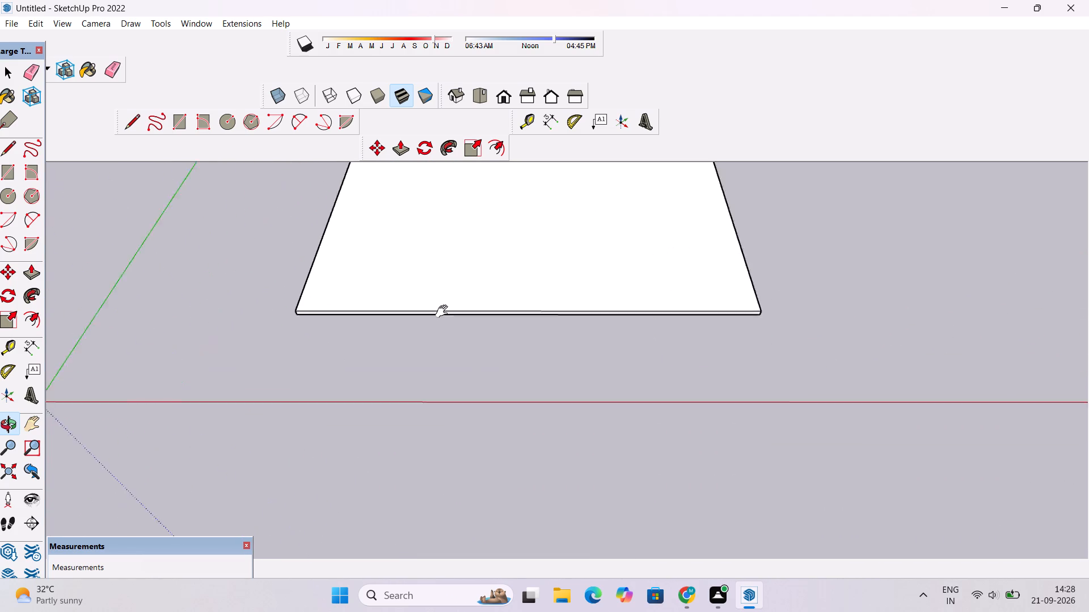
shift+scroll(444, 312, up, 3)
drag(448, 339, 448, 281)
shift+drag(444, 257, 381, 316)
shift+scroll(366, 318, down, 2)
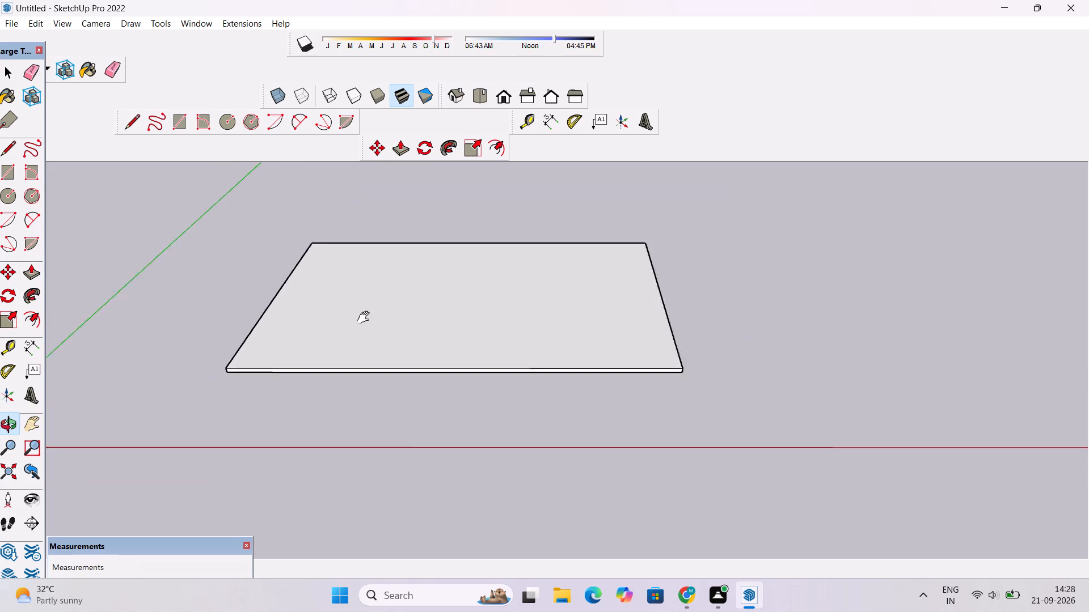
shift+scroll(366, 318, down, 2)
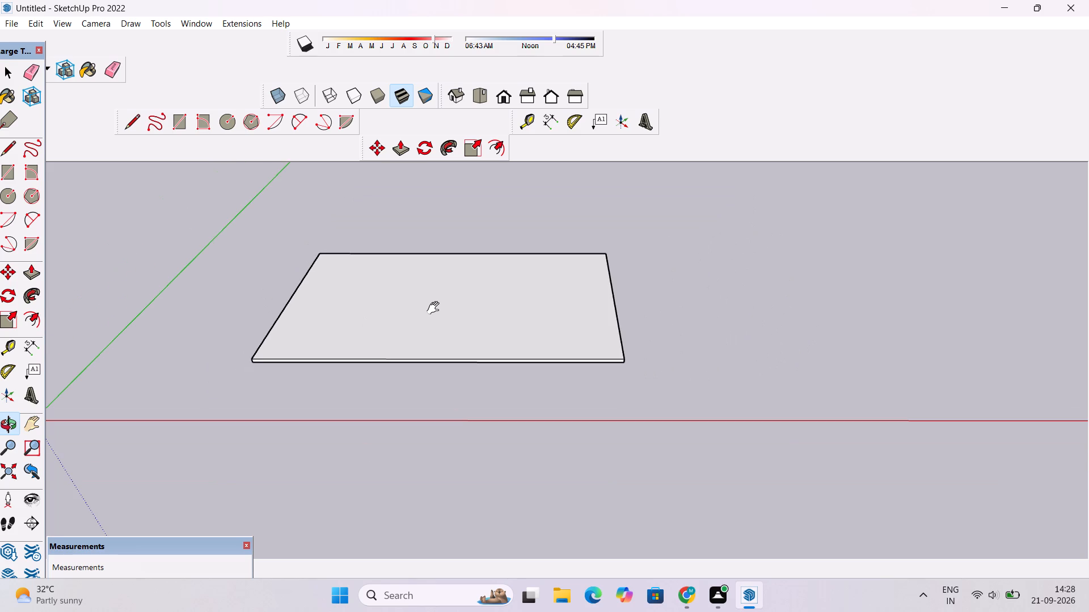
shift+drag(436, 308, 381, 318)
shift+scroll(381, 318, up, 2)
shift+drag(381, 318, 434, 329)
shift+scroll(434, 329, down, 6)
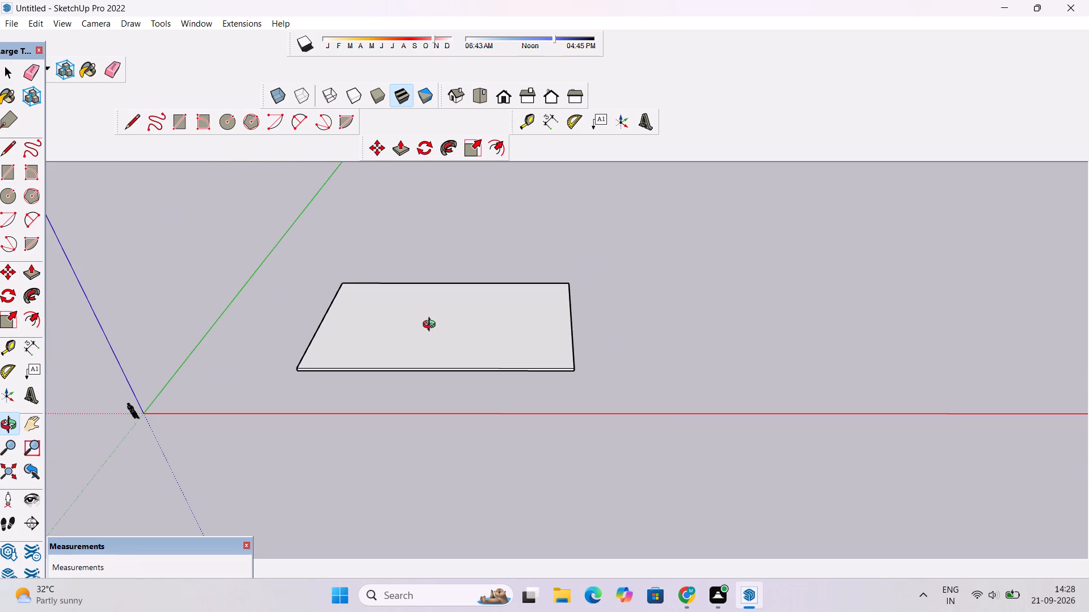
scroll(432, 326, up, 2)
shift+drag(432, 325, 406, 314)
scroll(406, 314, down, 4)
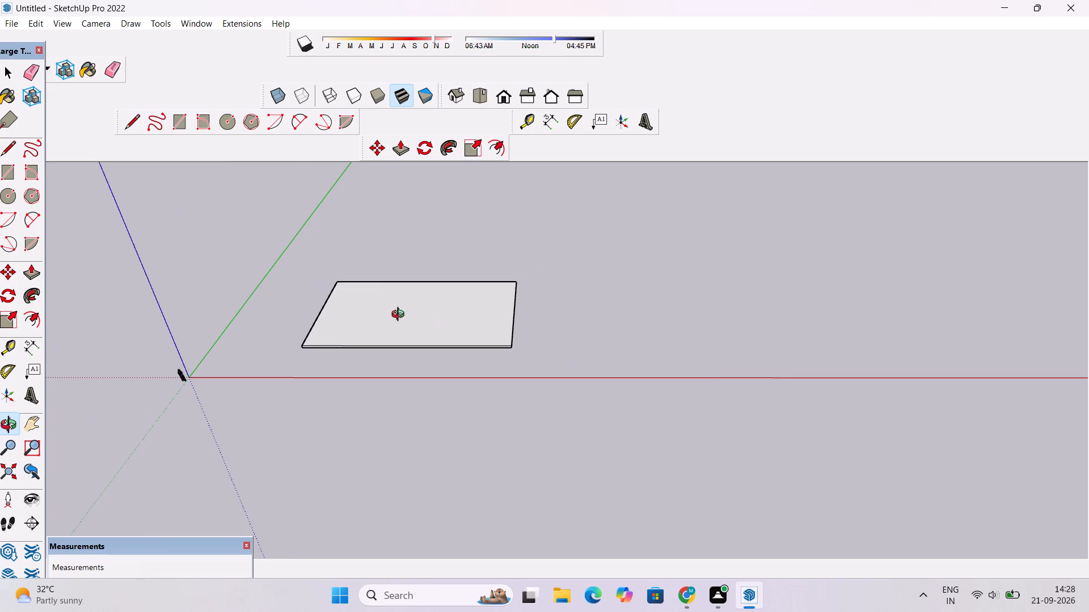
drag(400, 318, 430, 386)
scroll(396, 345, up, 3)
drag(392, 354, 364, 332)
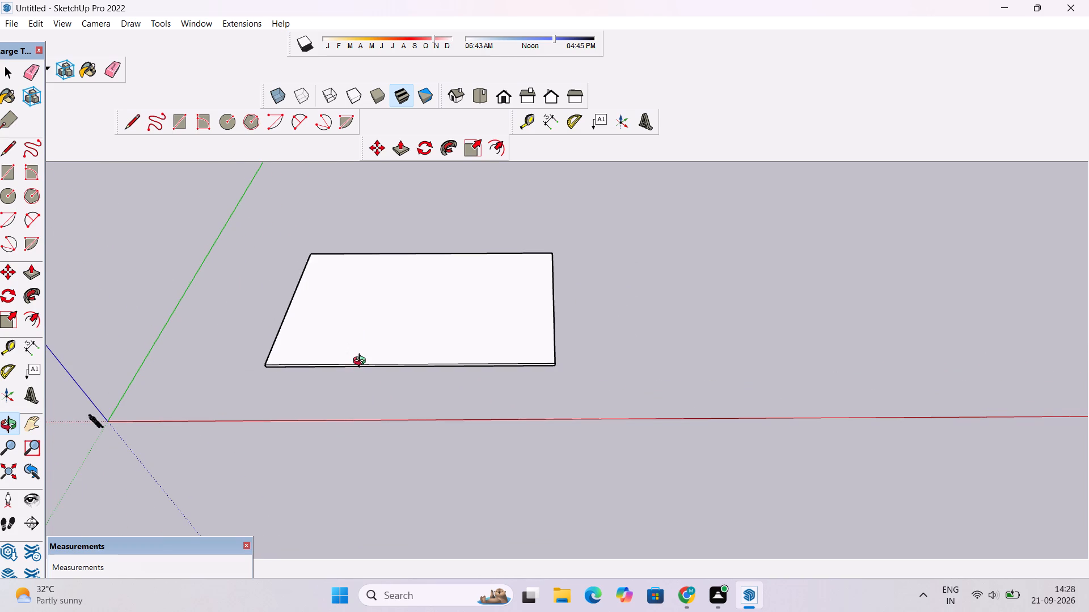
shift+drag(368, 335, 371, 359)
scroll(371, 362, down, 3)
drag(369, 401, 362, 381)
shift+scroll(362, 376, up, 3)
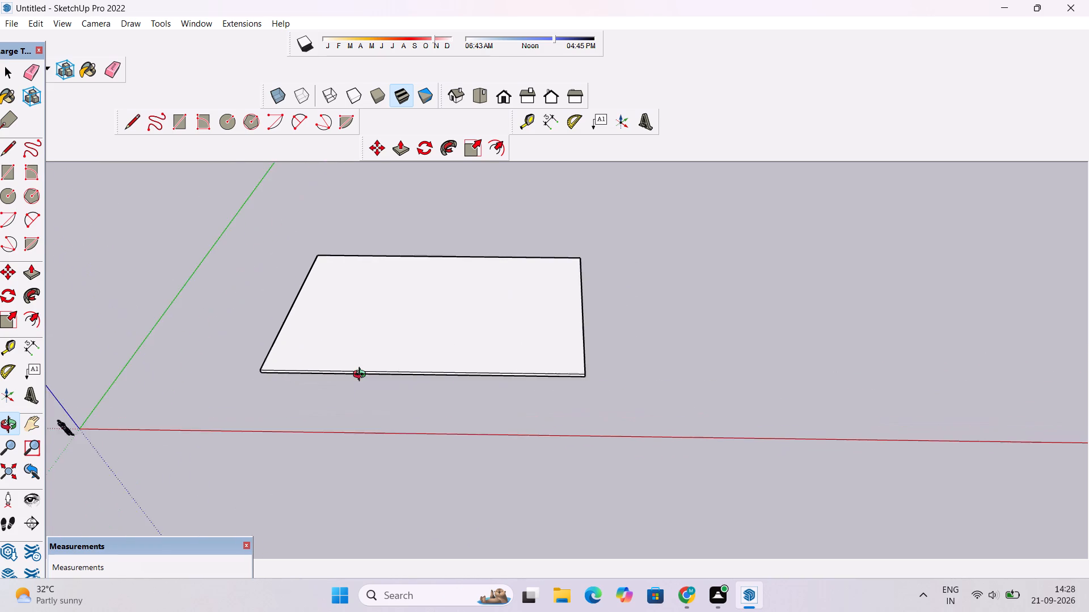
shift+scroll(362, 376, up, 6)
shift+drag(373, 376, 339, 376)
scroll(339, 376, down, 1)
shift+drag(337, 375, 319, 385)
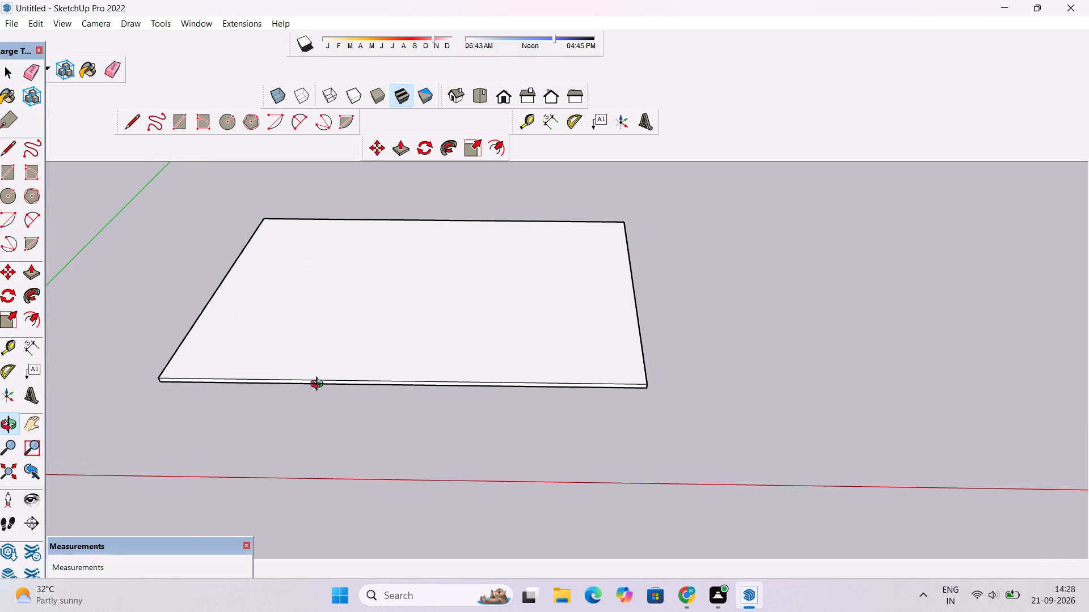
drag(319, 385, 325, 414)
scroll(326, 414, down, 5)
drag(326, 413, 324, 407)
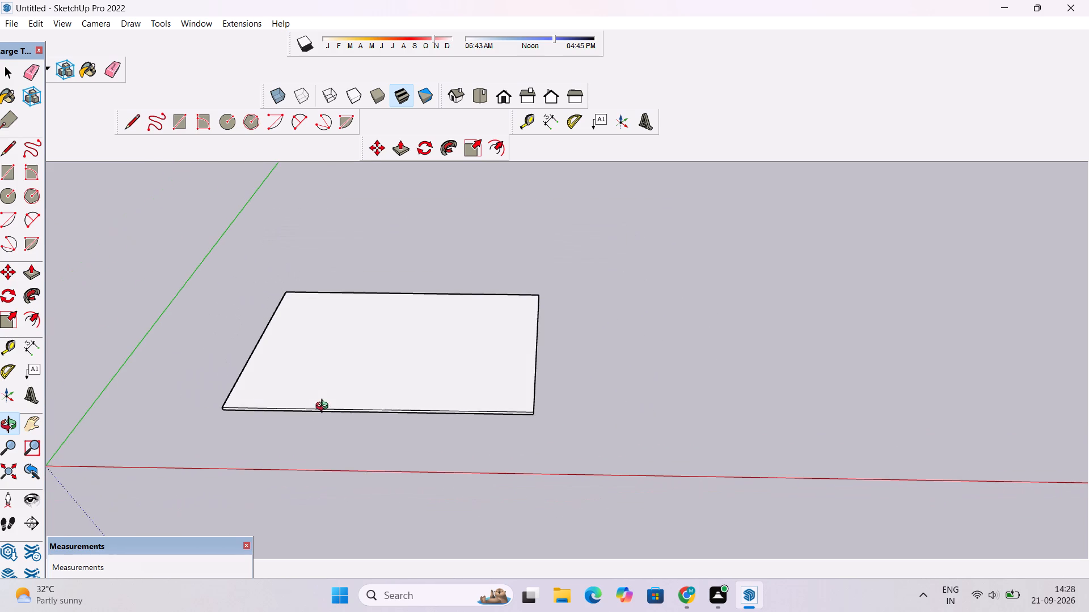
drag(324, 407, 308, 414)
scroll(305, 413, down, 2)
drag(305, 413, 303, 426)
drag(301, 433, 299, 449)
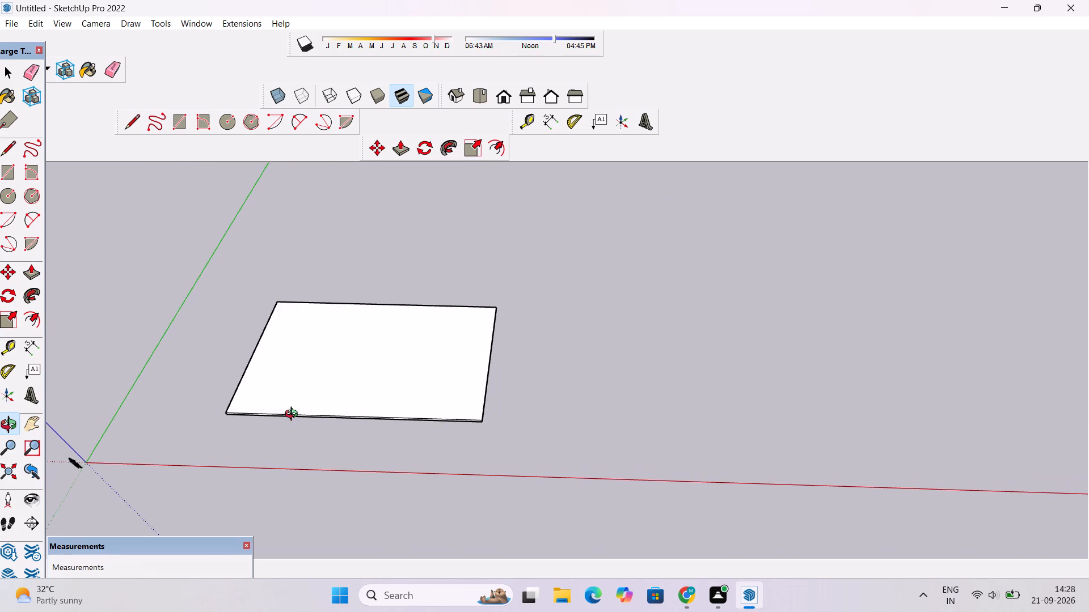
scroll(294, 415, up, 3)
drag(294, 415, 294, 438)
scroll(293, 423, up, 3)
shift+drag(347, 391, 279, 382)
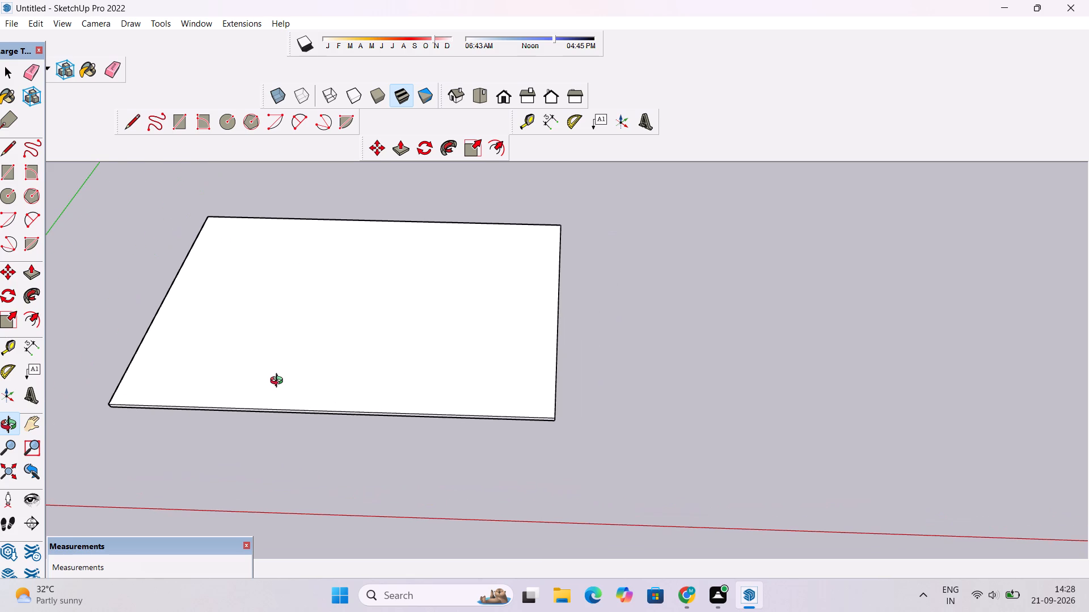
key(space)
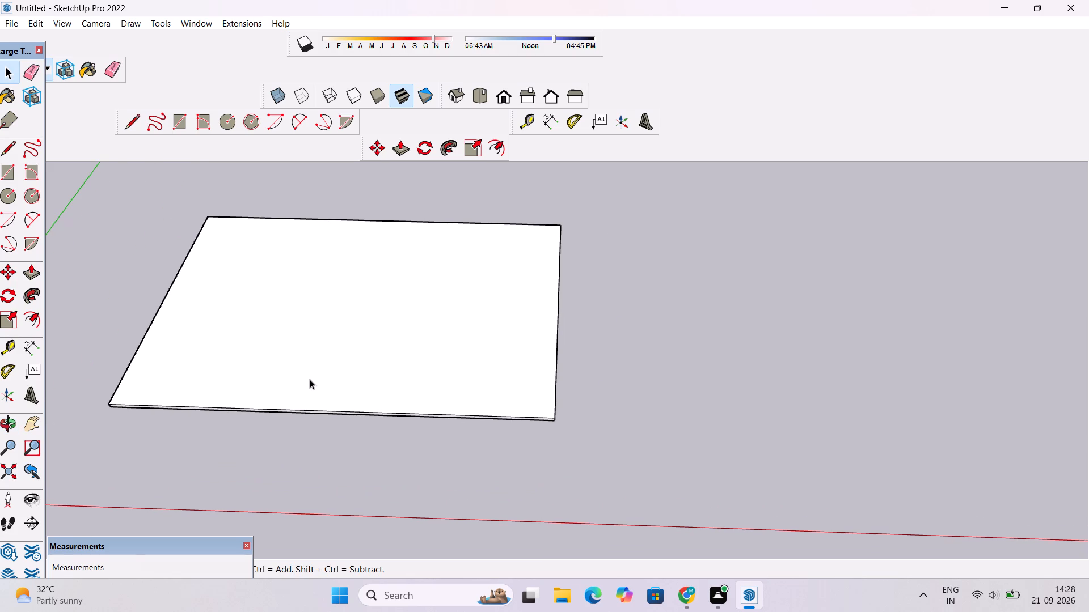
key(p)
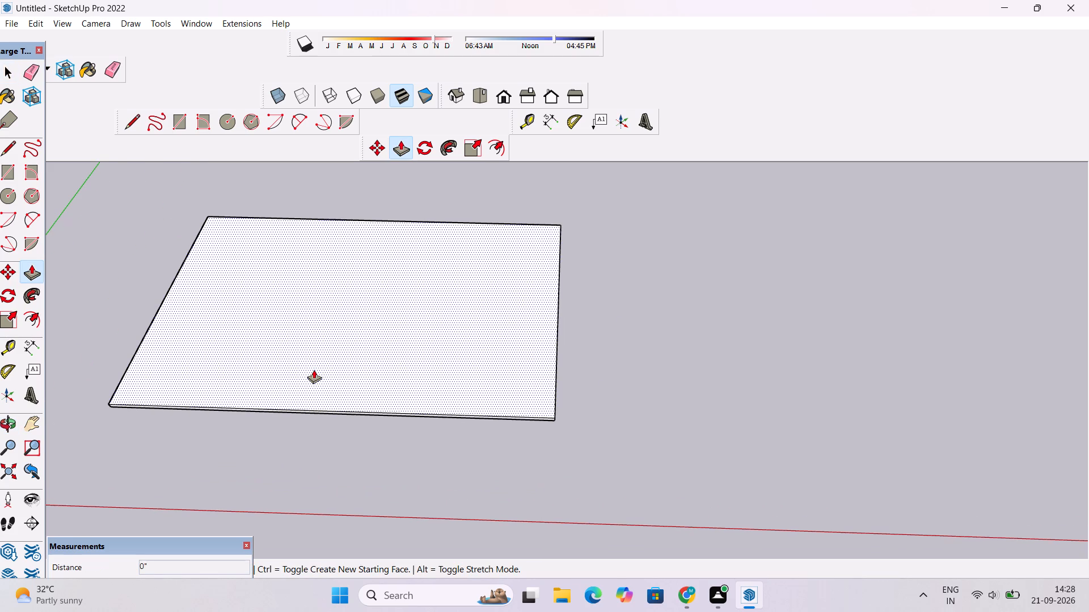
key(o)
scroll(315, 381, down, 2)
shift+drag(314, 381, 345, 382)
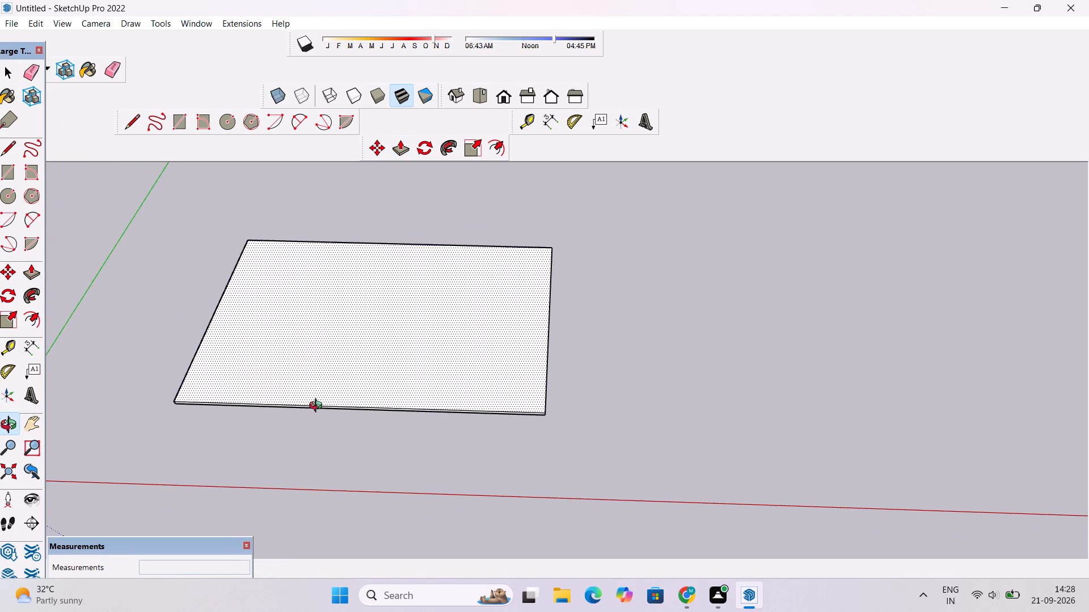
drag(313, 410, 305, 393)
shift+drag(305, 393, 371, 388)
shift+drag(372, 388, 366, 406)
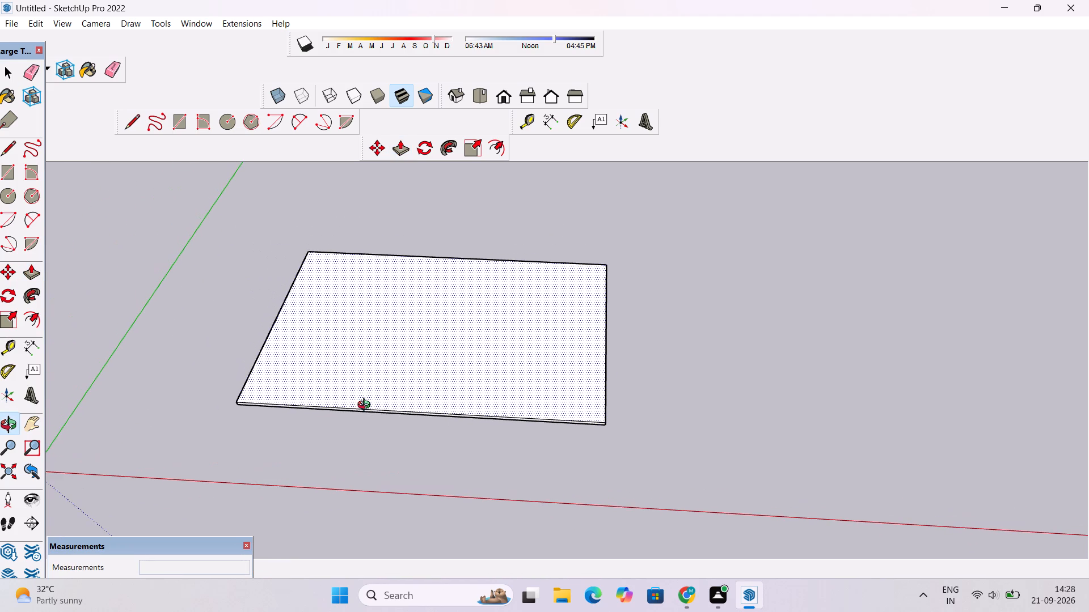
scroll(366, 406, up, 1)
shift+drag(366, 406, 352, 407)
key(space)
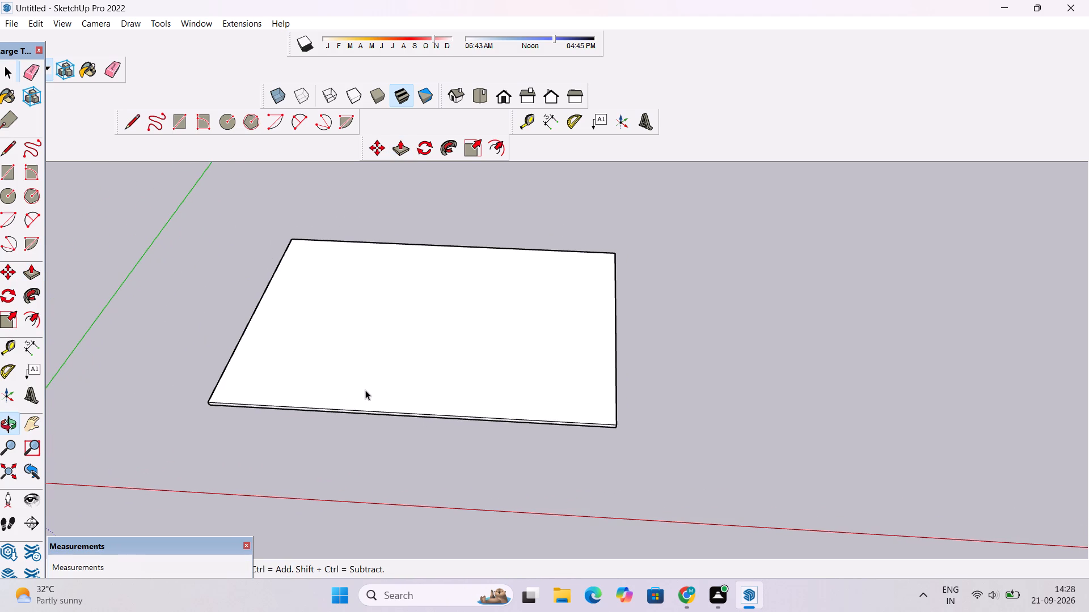
Push/Pull the base slab's top face up 45' as a new volume, keeping the slab's outline below it.
key(p)
click(365, 390)
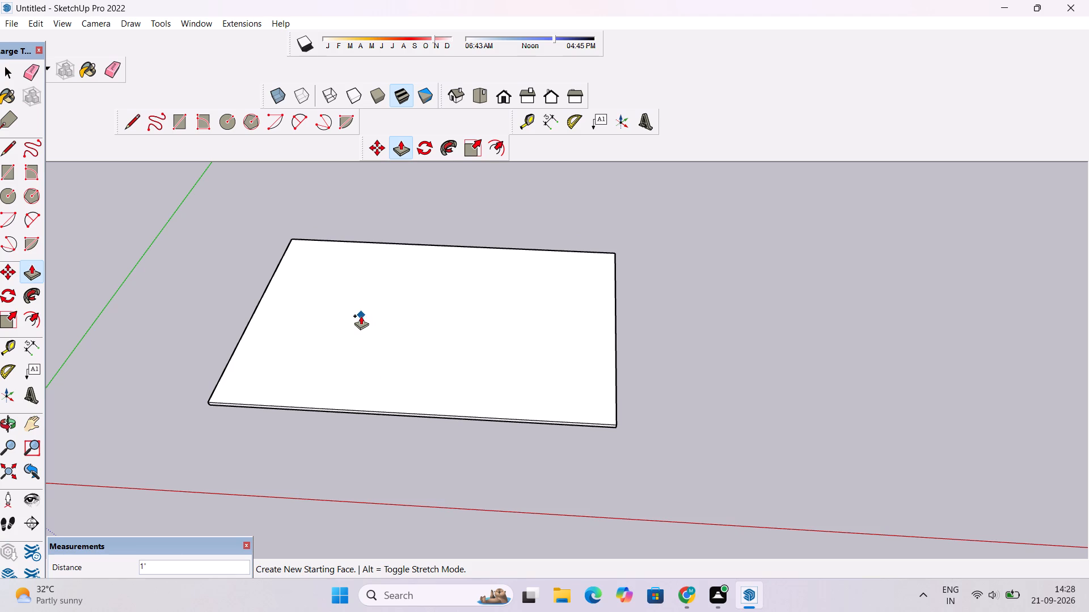
scroll(352, 325, down, 8)
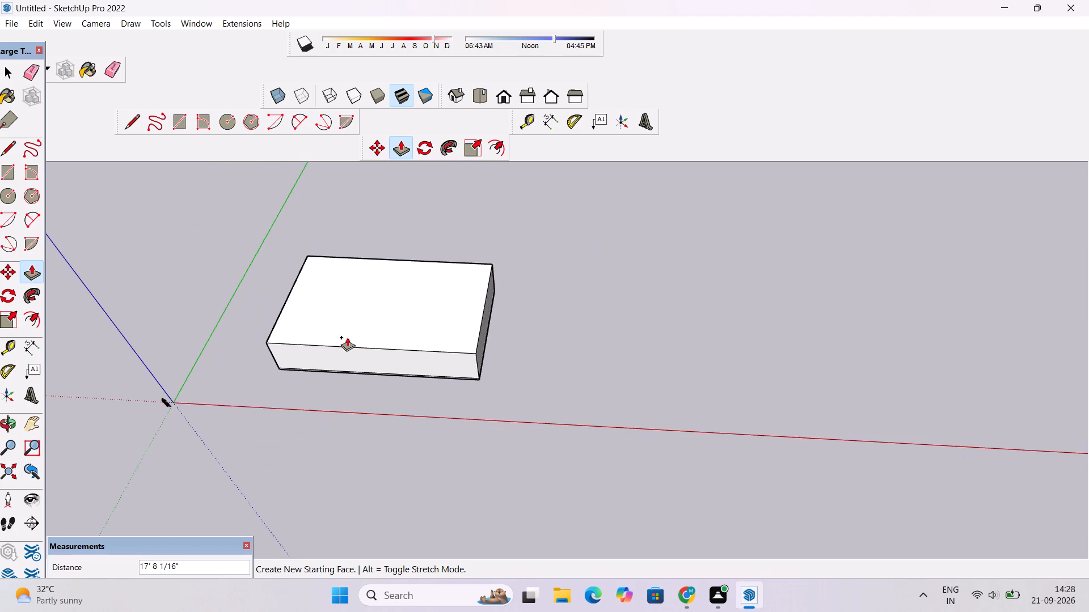
scroll(353, 291, up, 8)
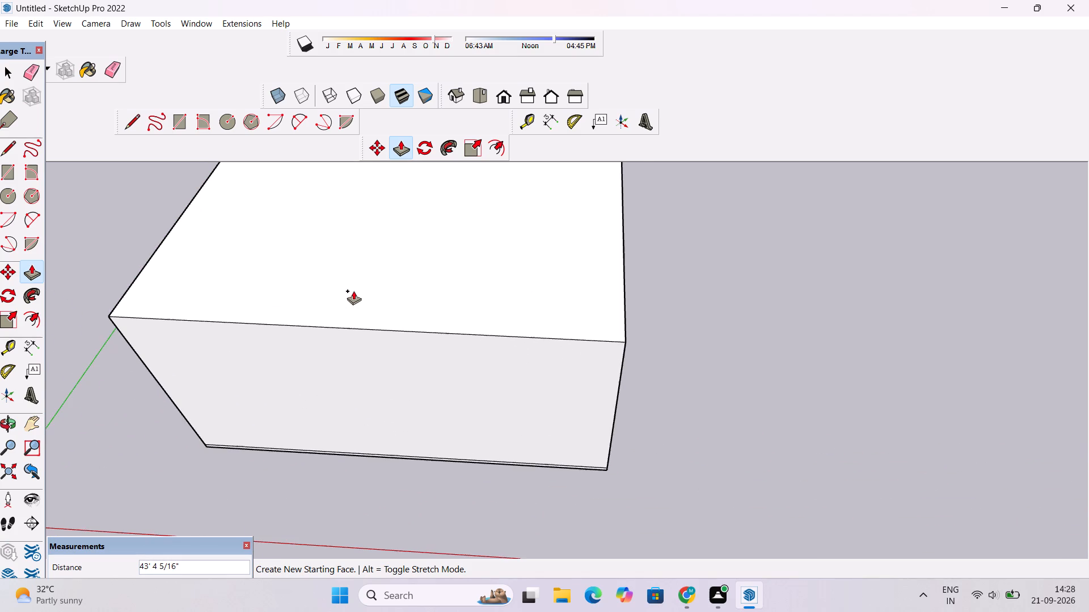
scroll(353, 291, up, 2)
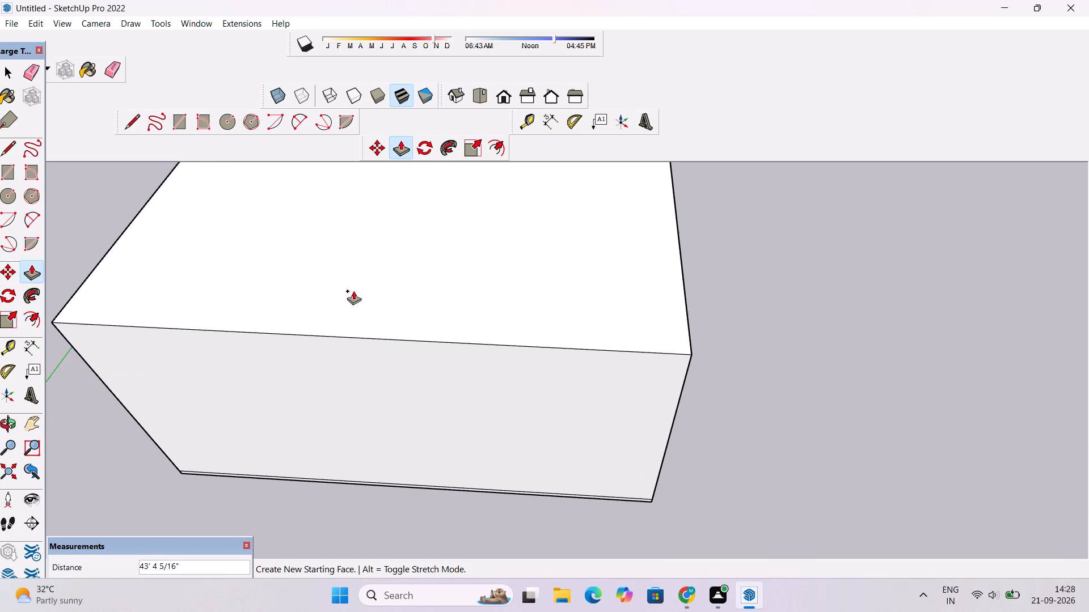
scroll(353, 291, up, 2)
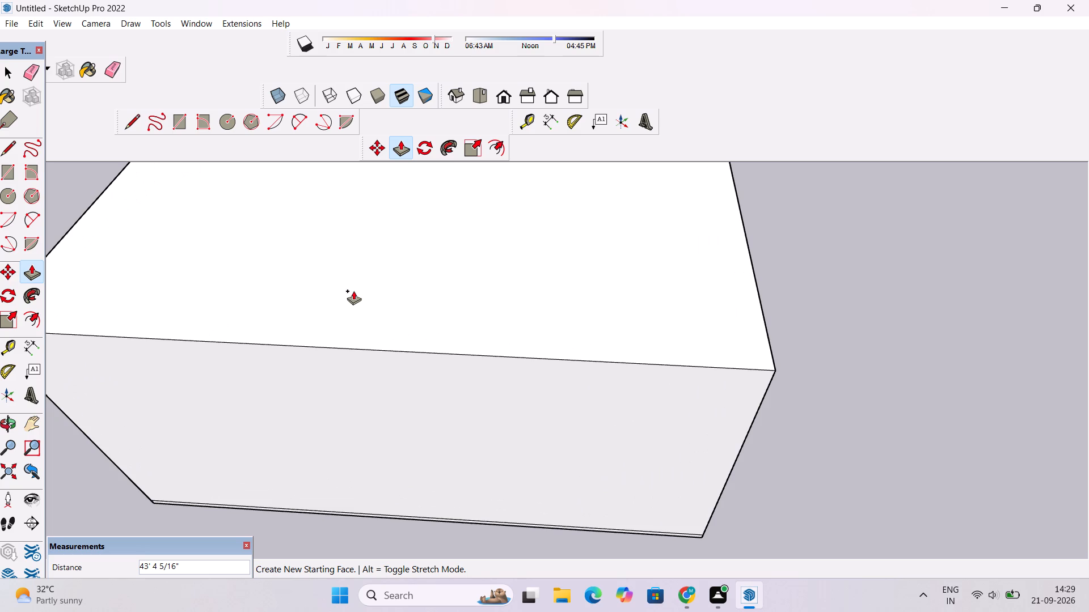
scroll(353, 291, down, 20)
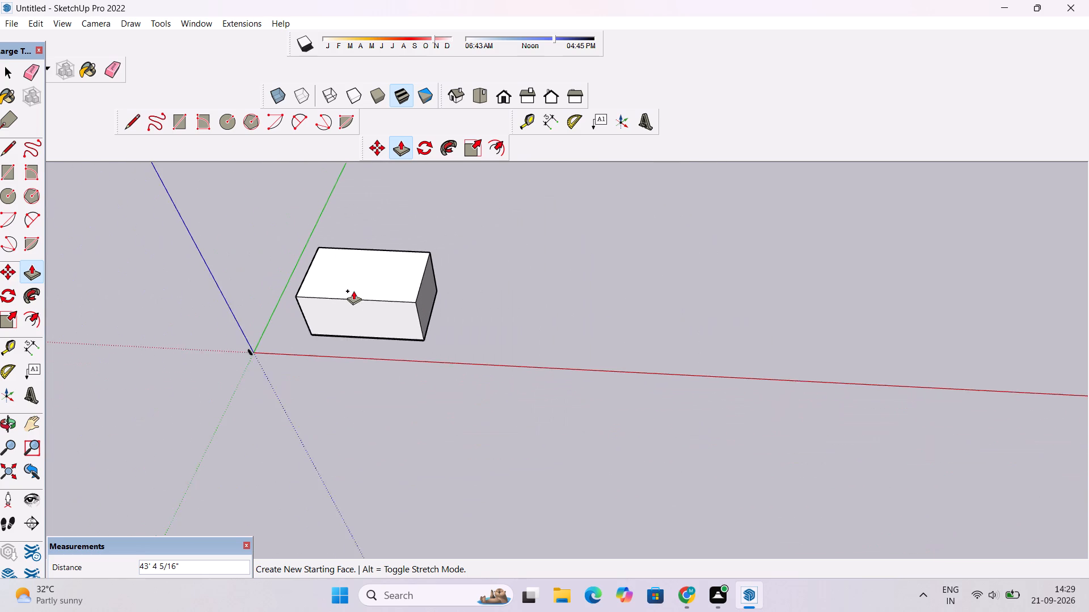
scroll(353, 291, up, 1)
key(o)
drag(351, 307, 379, 239)
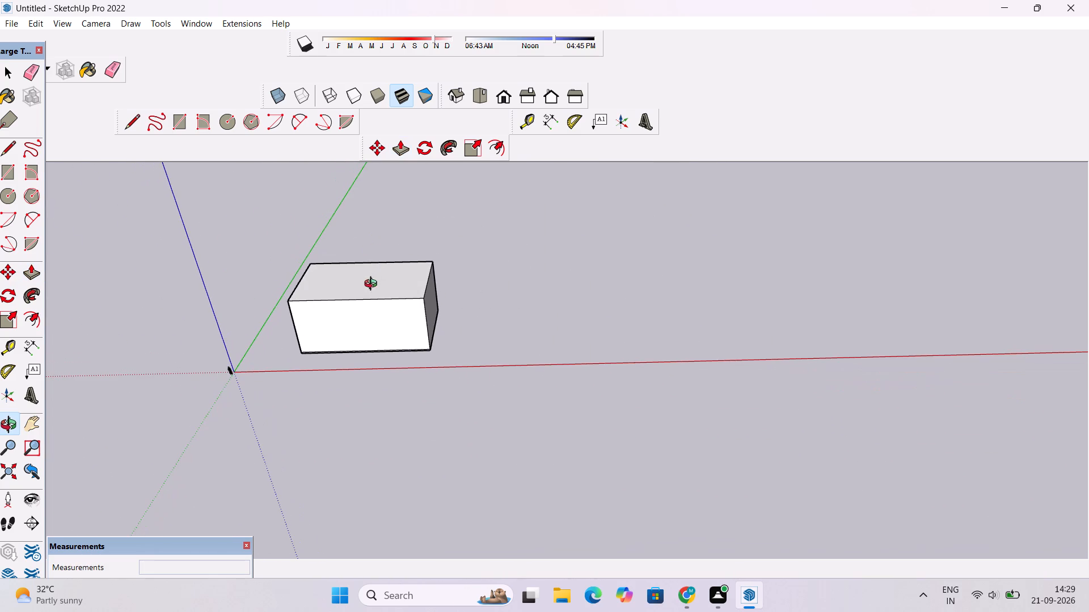
shift+drag(349, 291, 431, 291)
drag(433, 301, 426, 254)
drag(420, 292, 431, 256)
drag(426, 283, 426, 309)
key(p)
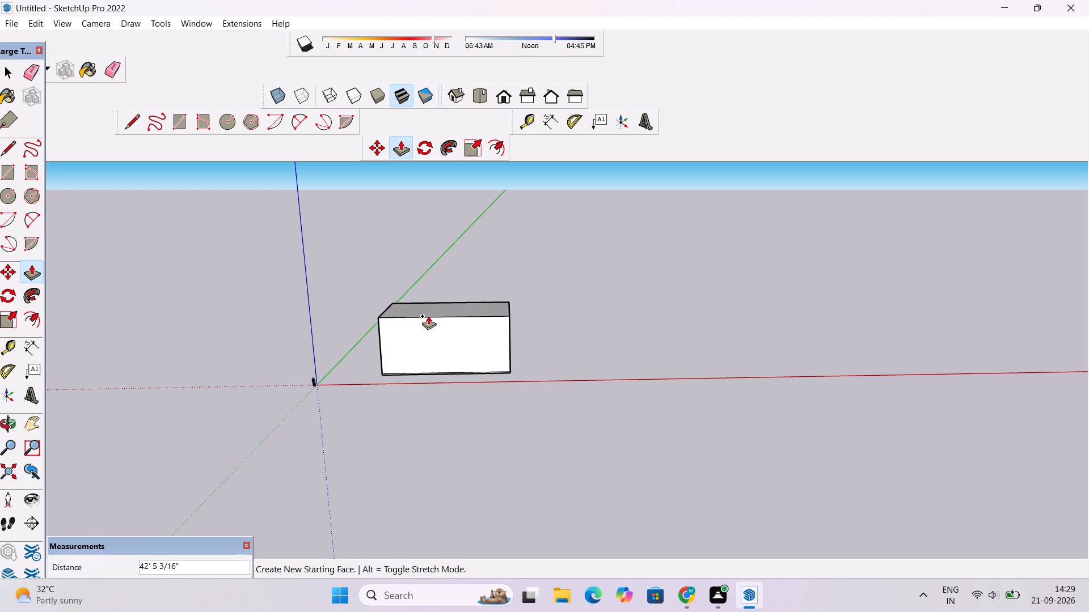
text(45')
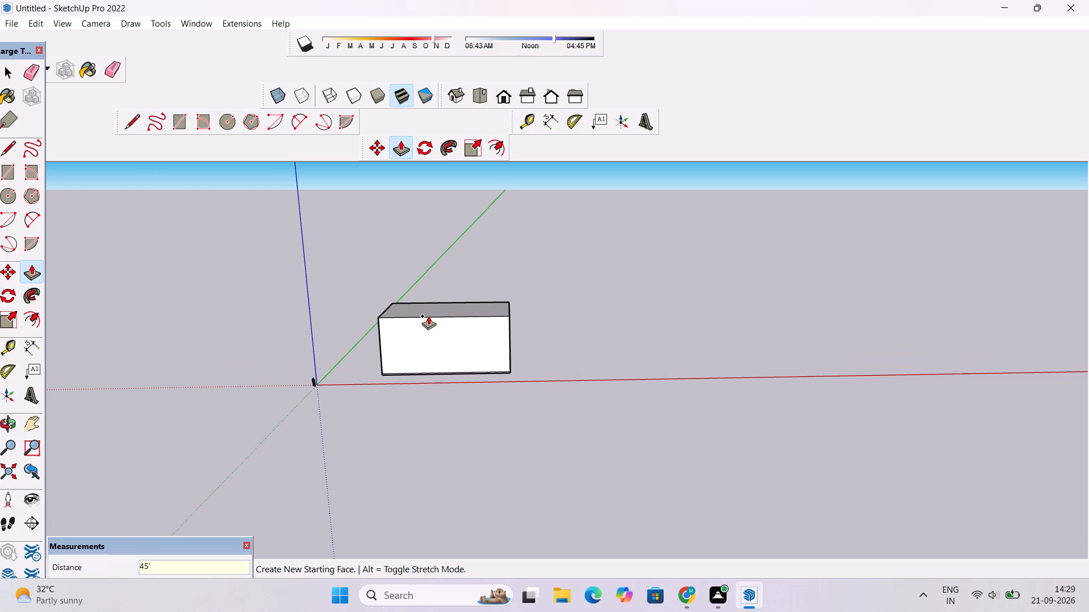
key(Return)
scroll(423, 334, up, 2)
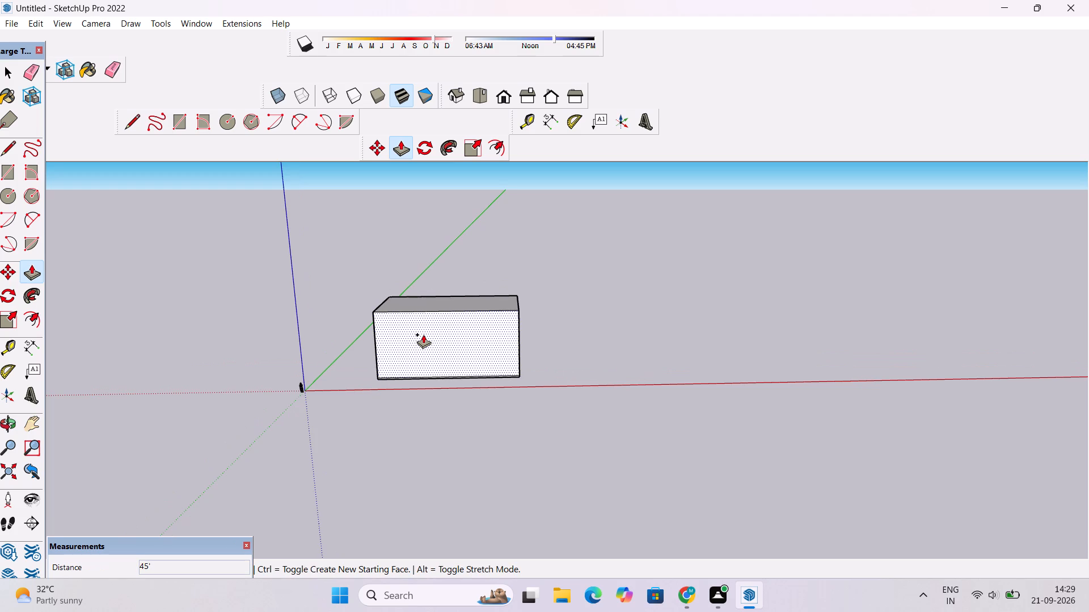
Copy the block's top face with its bounding edges about 219' 7" along the red axis, clear of the block.
key(o)
scroll(423, 334, down, 2)
drag(423, 334, 427, 376)
scroll(427, 368, up, 2)
drag(440, 347, 445, 406)
shift+drag(491, 325, 411, 351)
scroll(411, 351, down, 3)
drag(400, 364, 376, 394)
scroll(379, 329, up, 3)
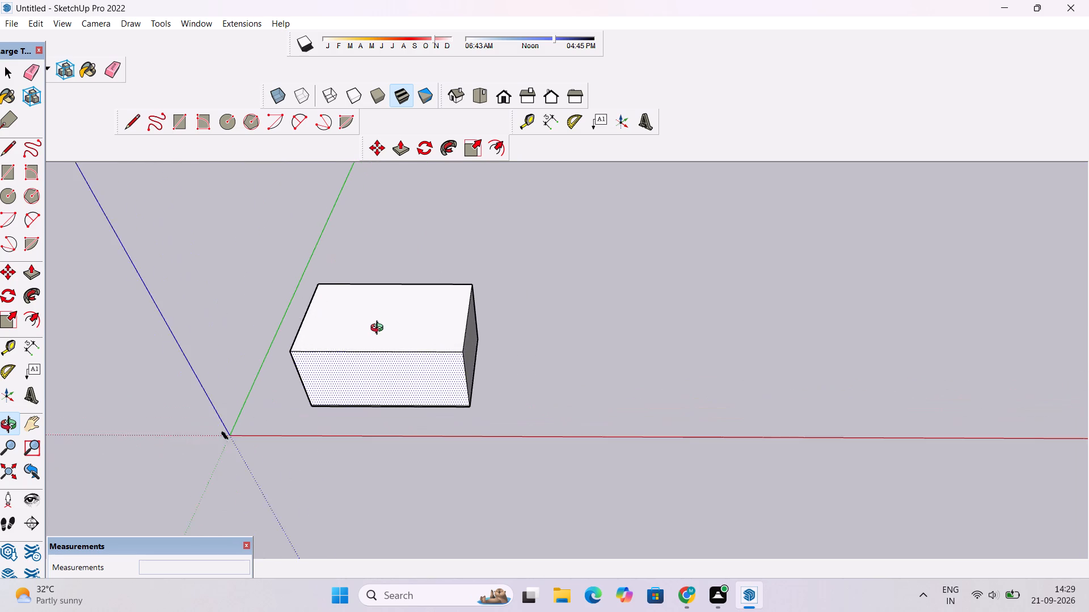
scroll(379, 329, up, 3)
shift+drag(379, 329, 364, 338)
key(space)
double_click(364, 338)
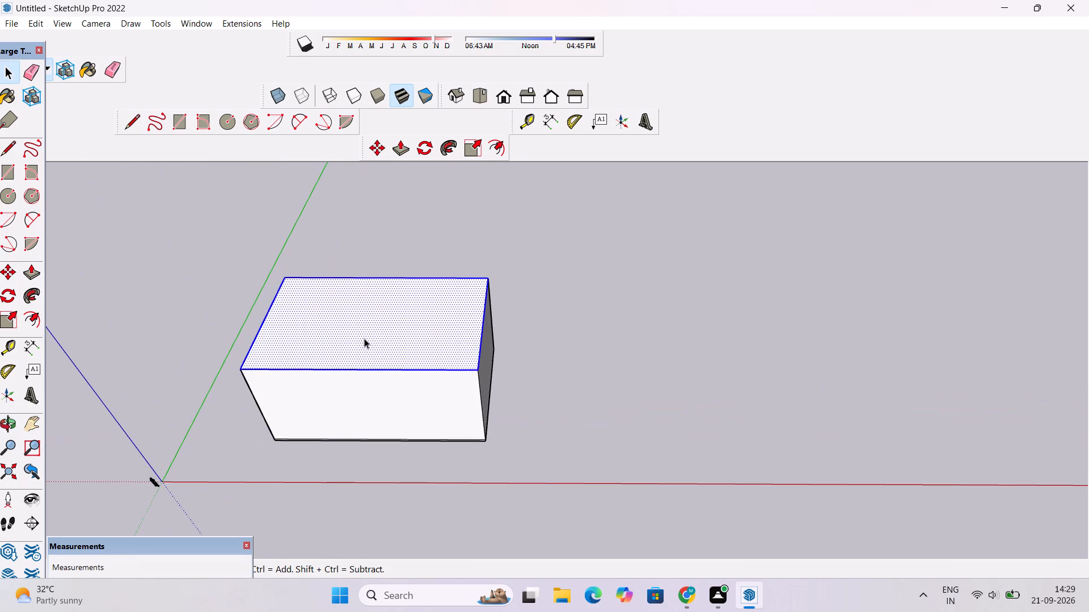
key(m)
click(242, 368)
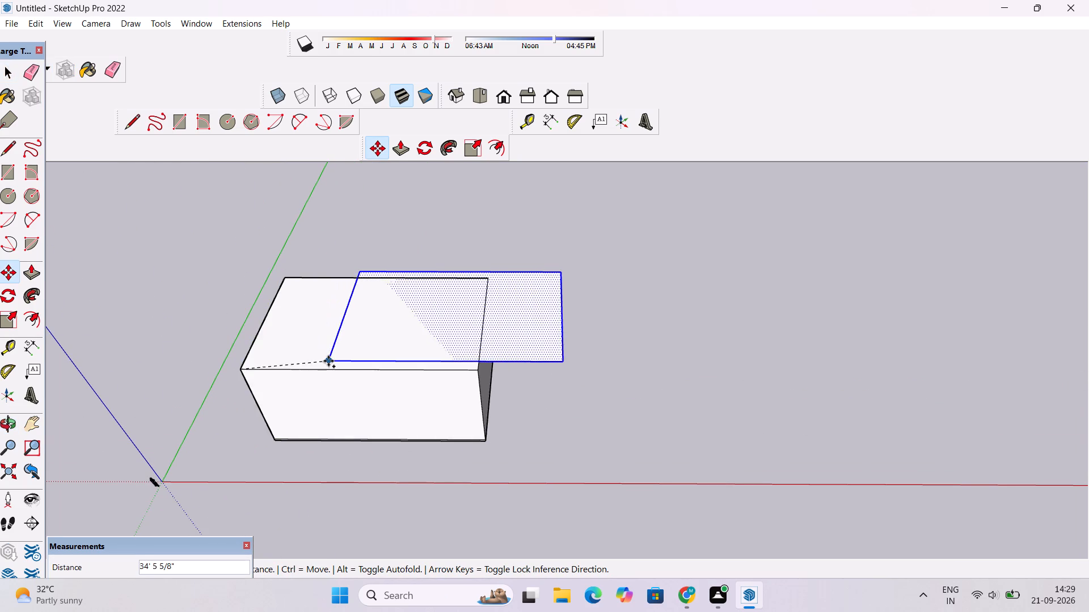
scroll(328, 361, down, 5)
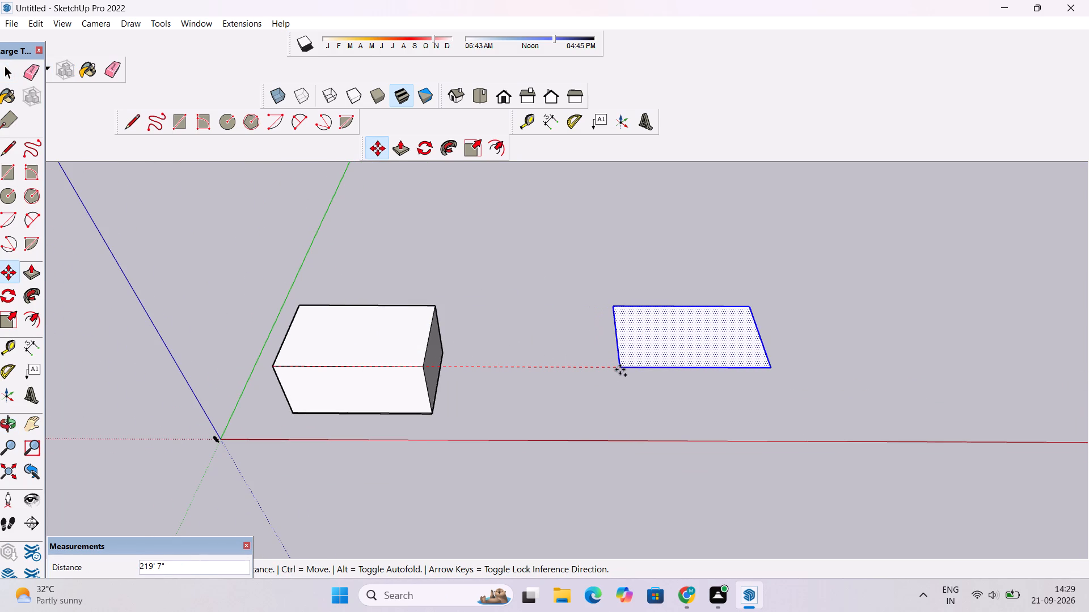
click(620, 369)
key(space)
Examine the raised block and the copied face beside it from several distances, low angles and raised angles.
scroll(339, 333, down, 4)
scroll(261, 352, up, 2)
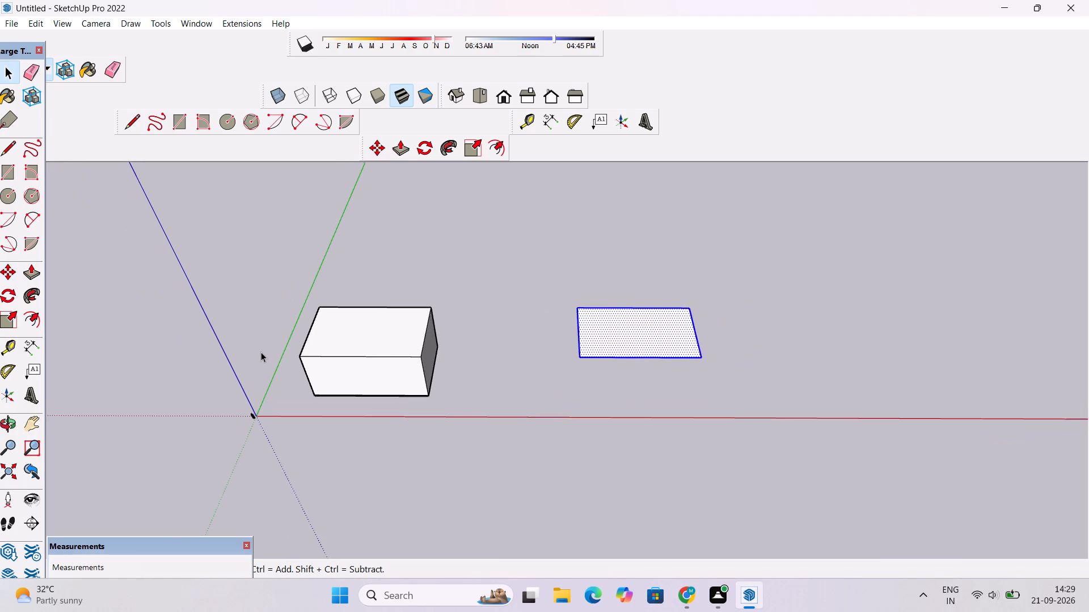
scroll(261, 352, up, 2)
click(3, 428)
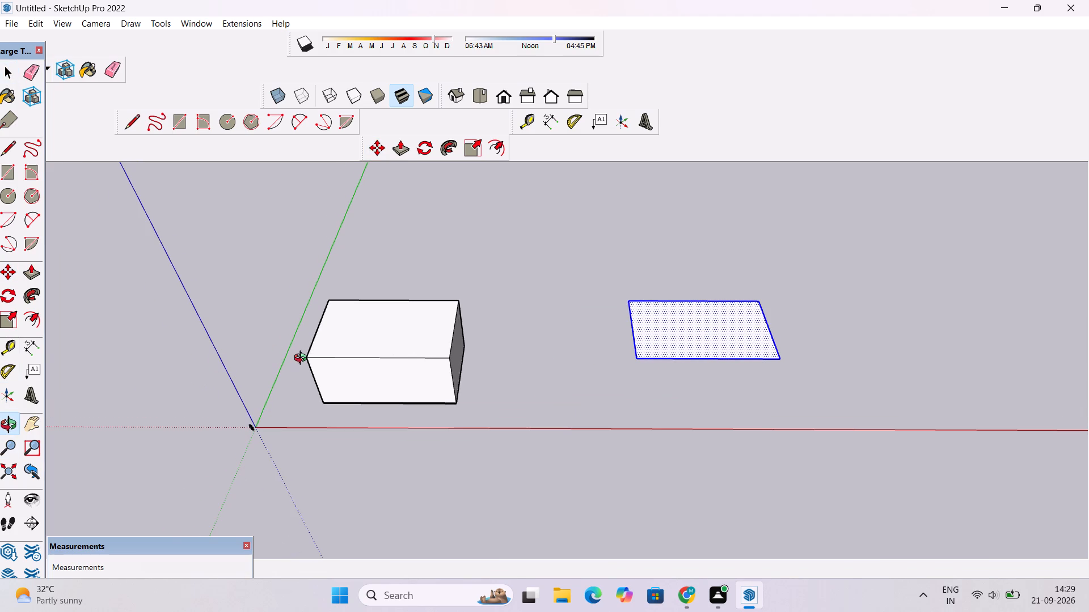
scroll(303, 359, up, 2)
scroll(303, 359, down, 1)
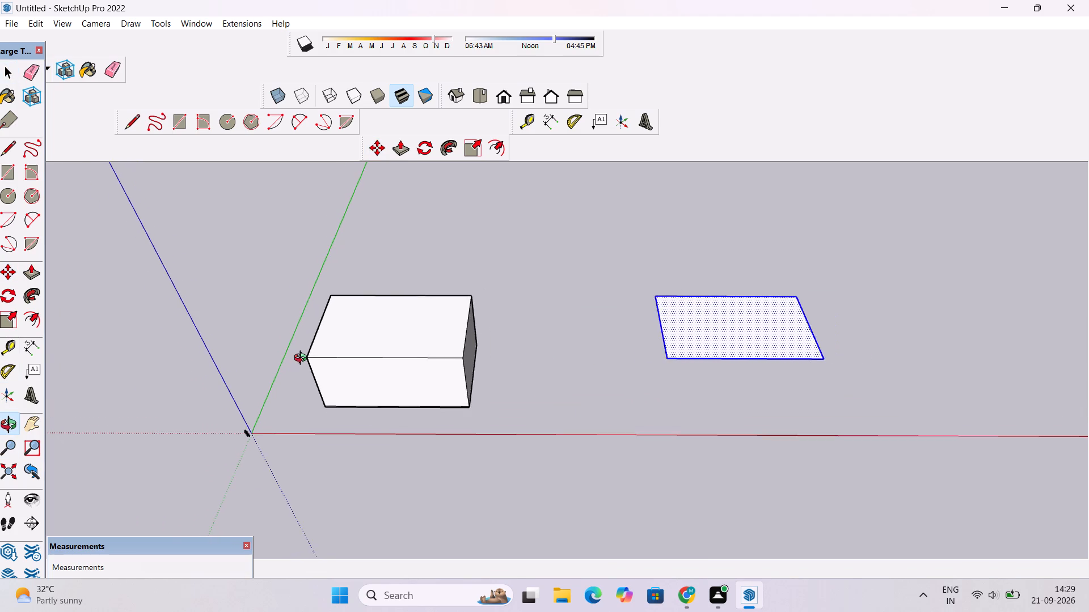
scroll(303, 359, down, 5)
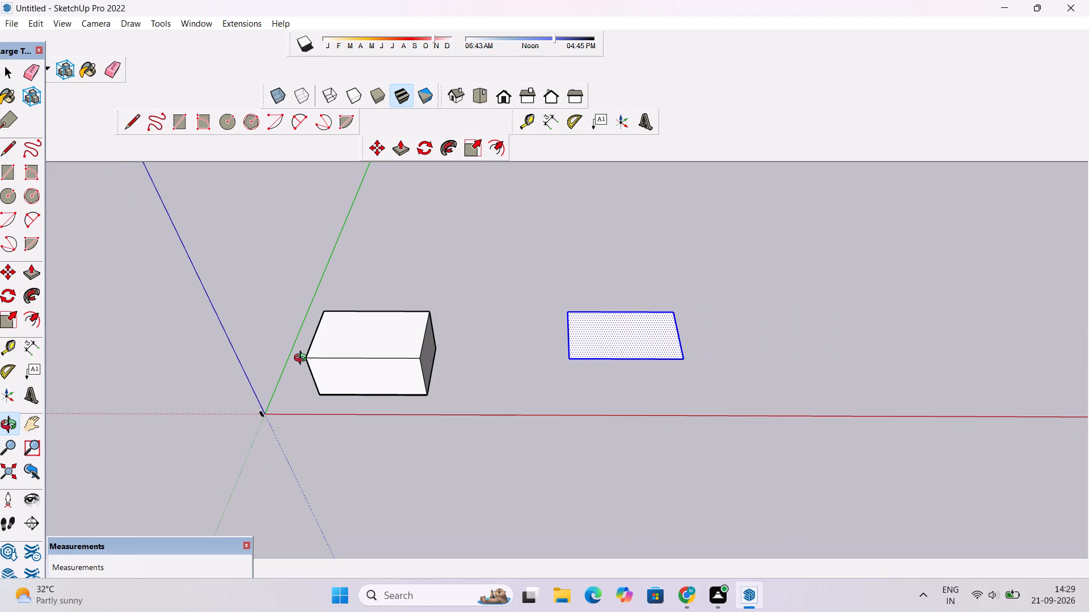
scroll(303, 359, down, 2)
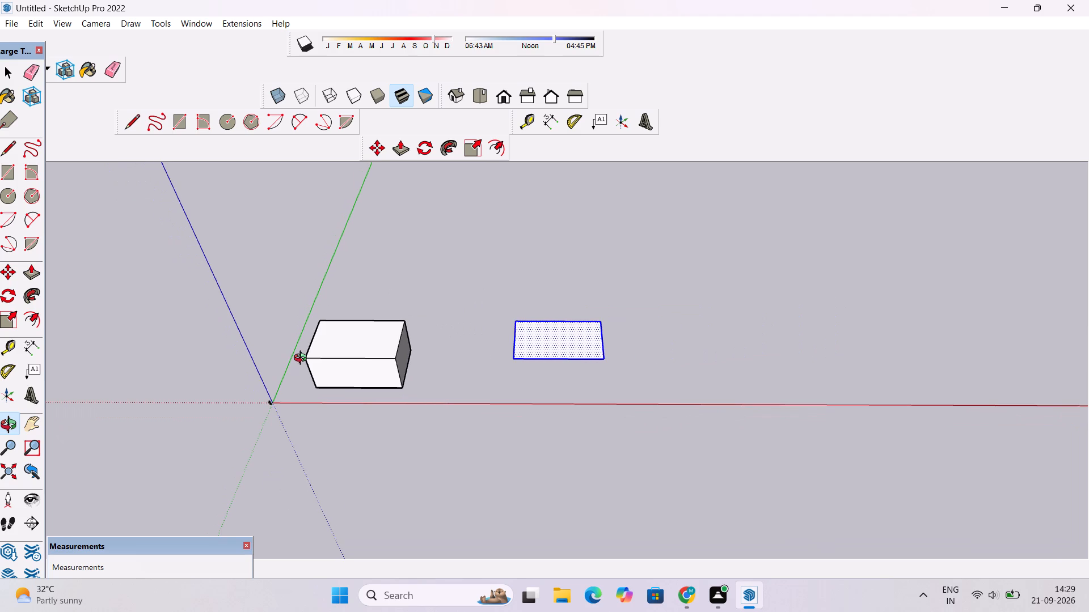
scroll(303, 359, down, 2)
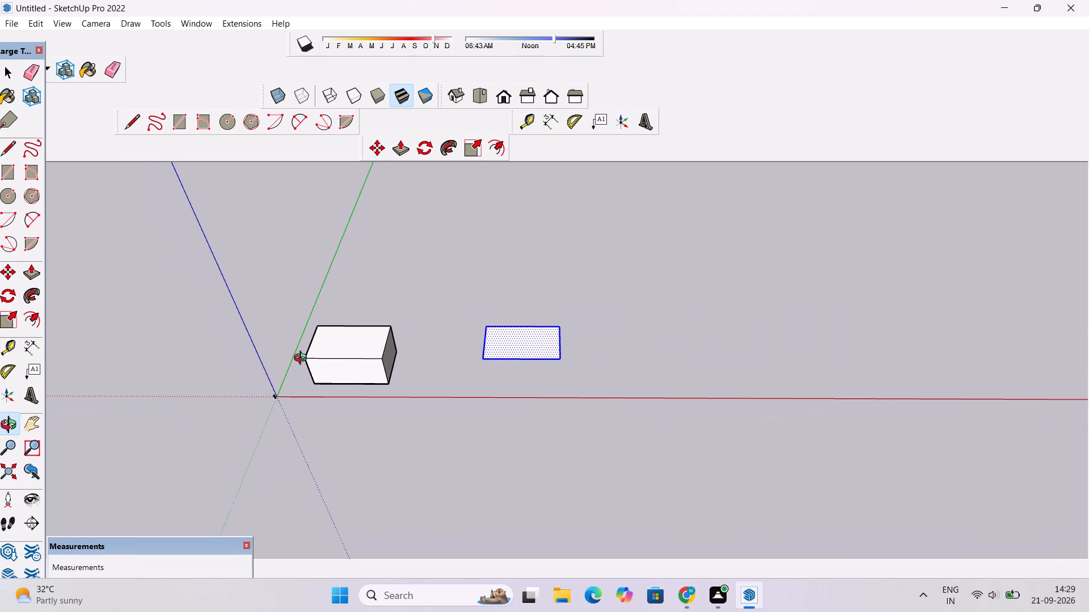
scroll(303, 359, down, 2)
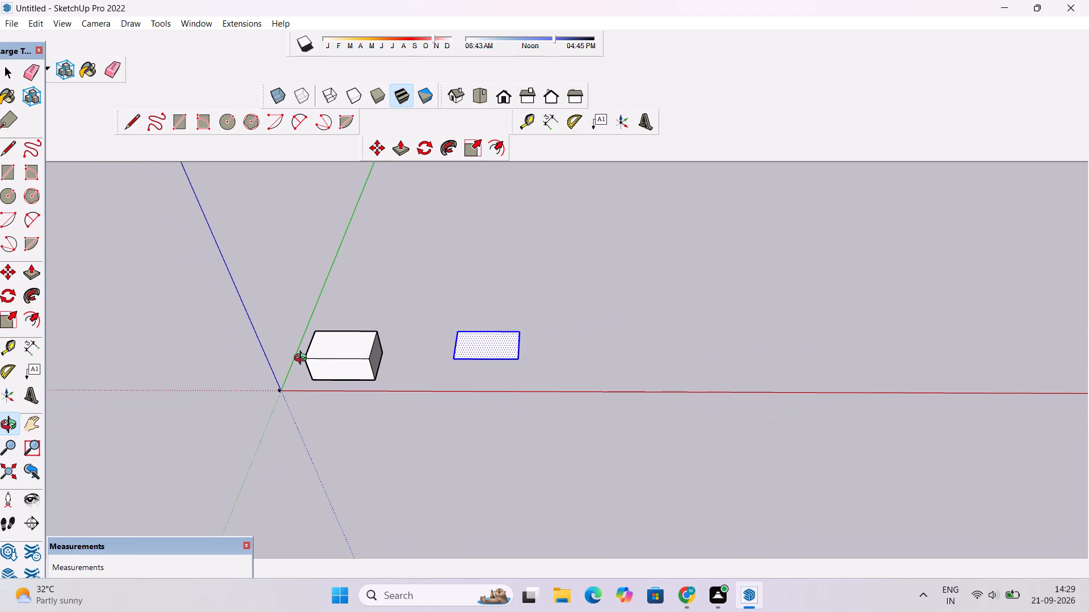
scroll(303, 359, down, 5)
drag(305, 367, 320, 316)
scroll(314, 368, up, 12)
shift+drag(298, 373, 353, 366)
scroll(353, 366, up, 3)
shift+drag(343, 367, 368, 364)
shift+drag(370, 359, 351, 362)
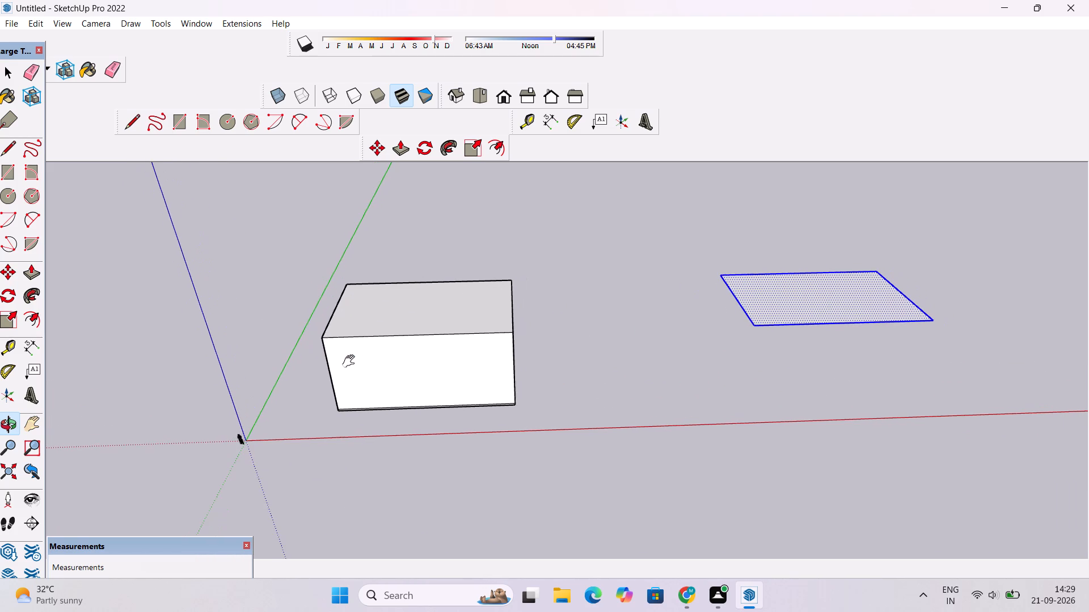
scroll(351, 362, up, 1)
shift+drag(351, 362, 311, 352)
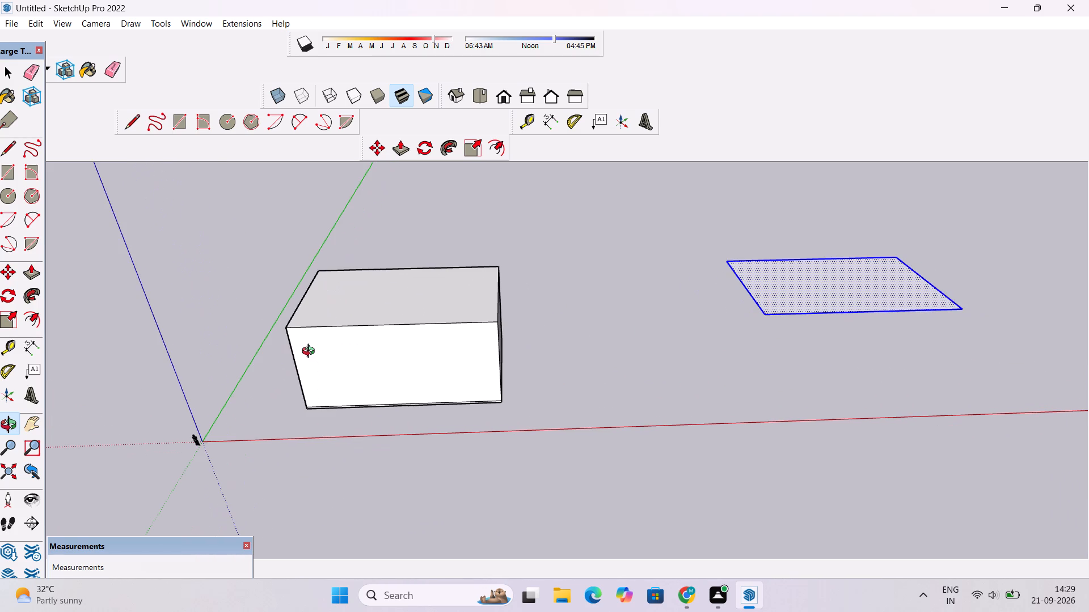
scroll(311, 352, down, 3)
drag(311, 352, 355, 157)
drag(348, 273, 324, 374)
scroll(335, 304, down, 5)
drag(355, 291, 341, 411)
scroll(352, 322, up, 5)
shift+drag(352, 321, 421, 308)
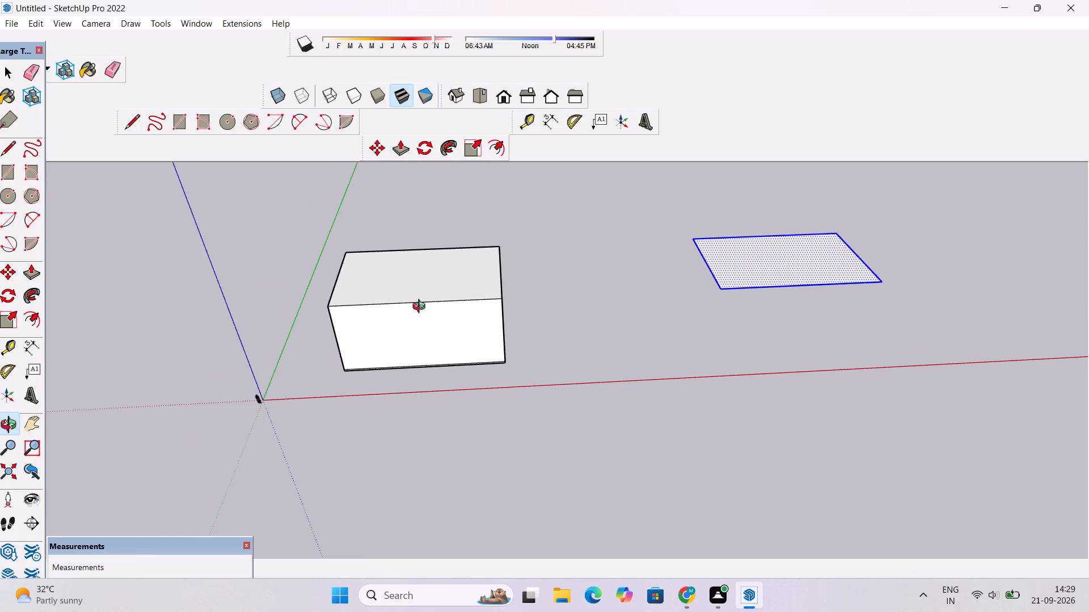
scroll(421, 308, down, 3)
drag(432, 299, 428, 369)
scroll(409, 303, up, 4)
shift+drag(399, 302, 411, 319)
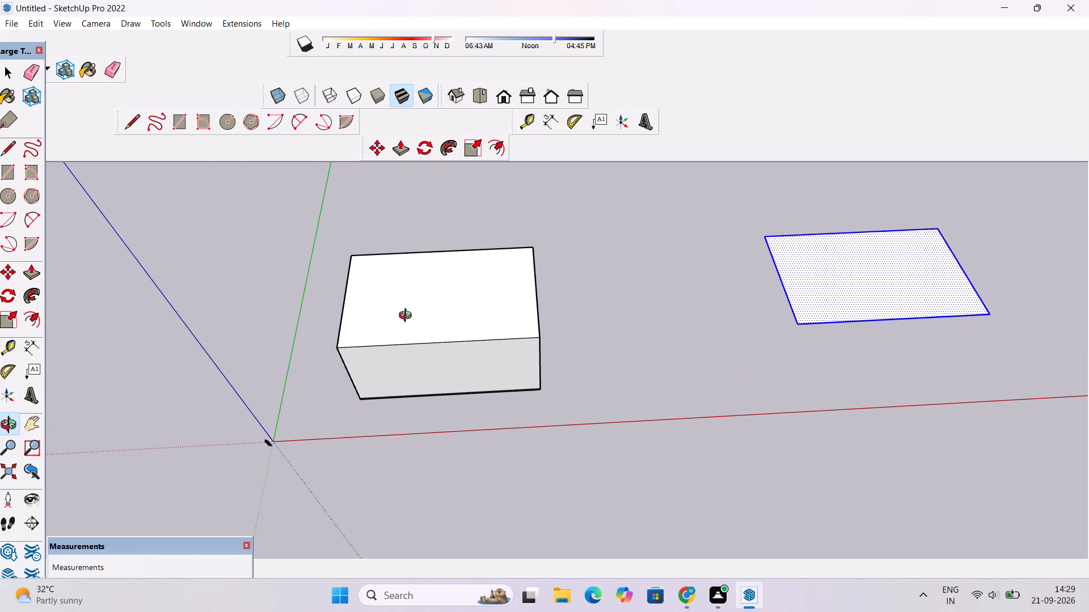
scroll(406, 316, up, 1)
shift+drag(406, 316, 390, 322)
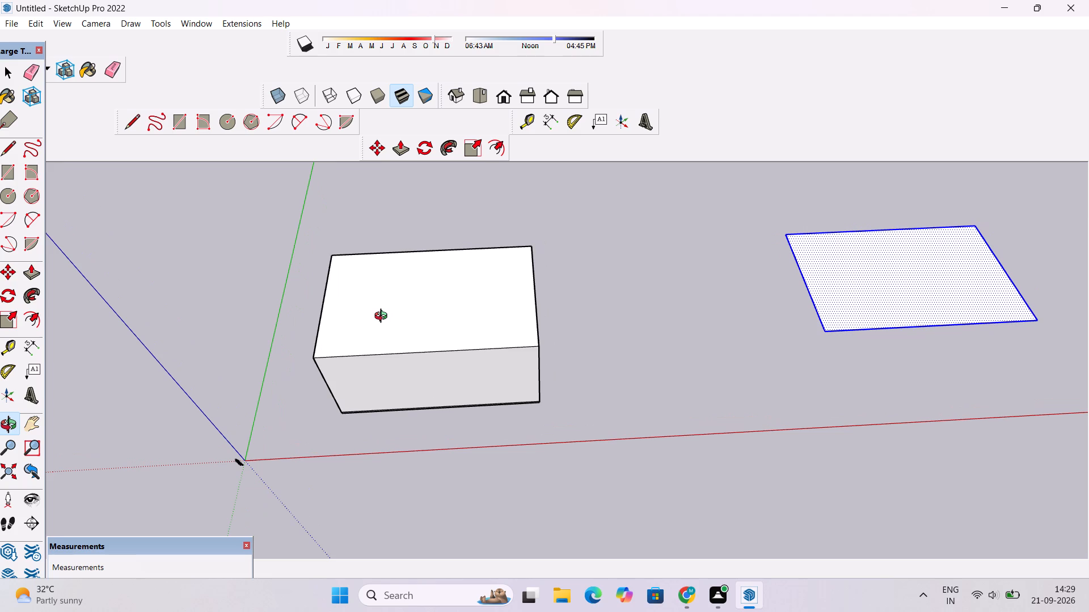
shift+drag(416, 299, 403, 273)
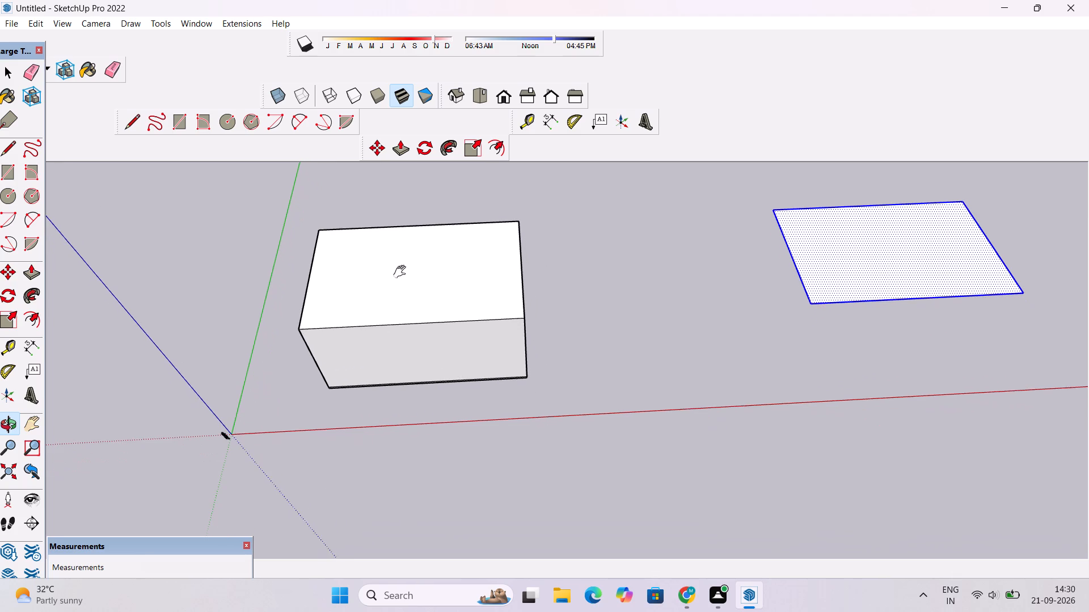
drag(419, 320, 416, 296)
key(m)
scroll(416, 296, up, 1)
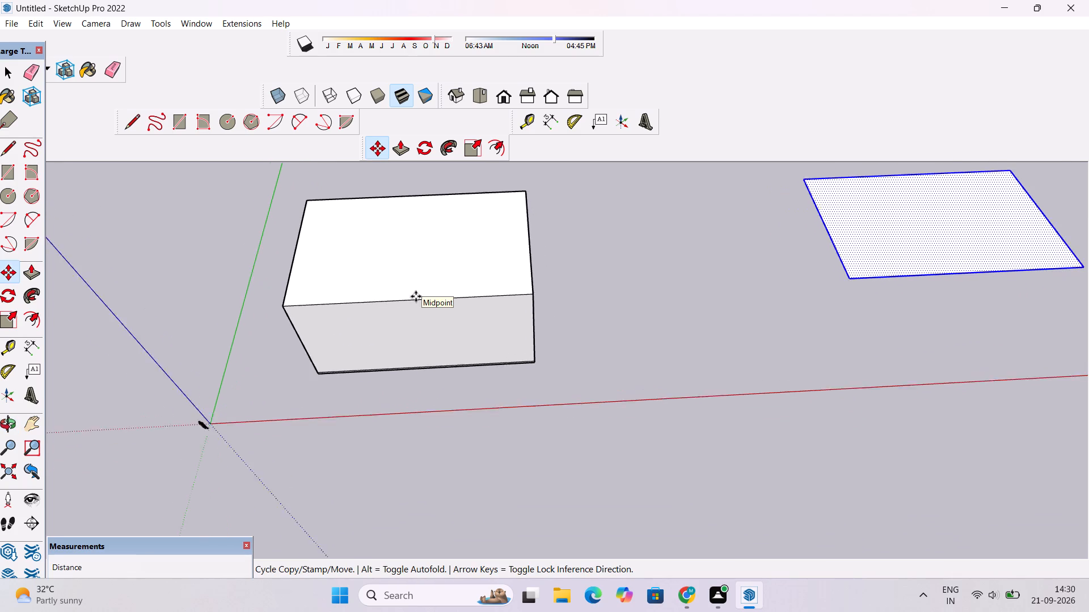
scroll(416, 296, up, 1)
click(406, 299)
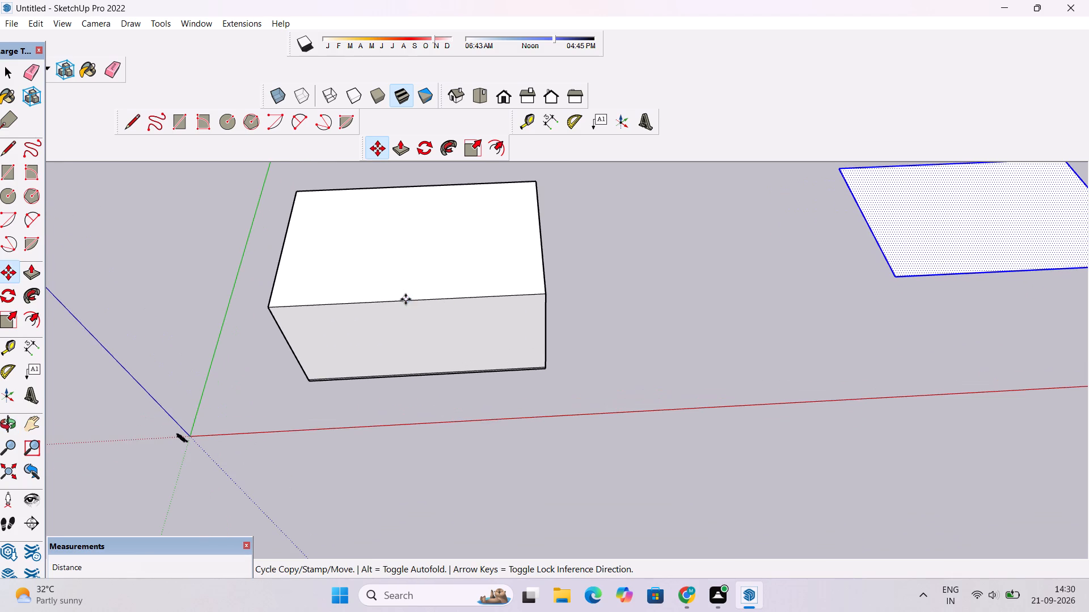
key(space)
Deselect the copied face and copy the block's top edge facing the red axis 15' outward along the green axis.
click(591, 236)
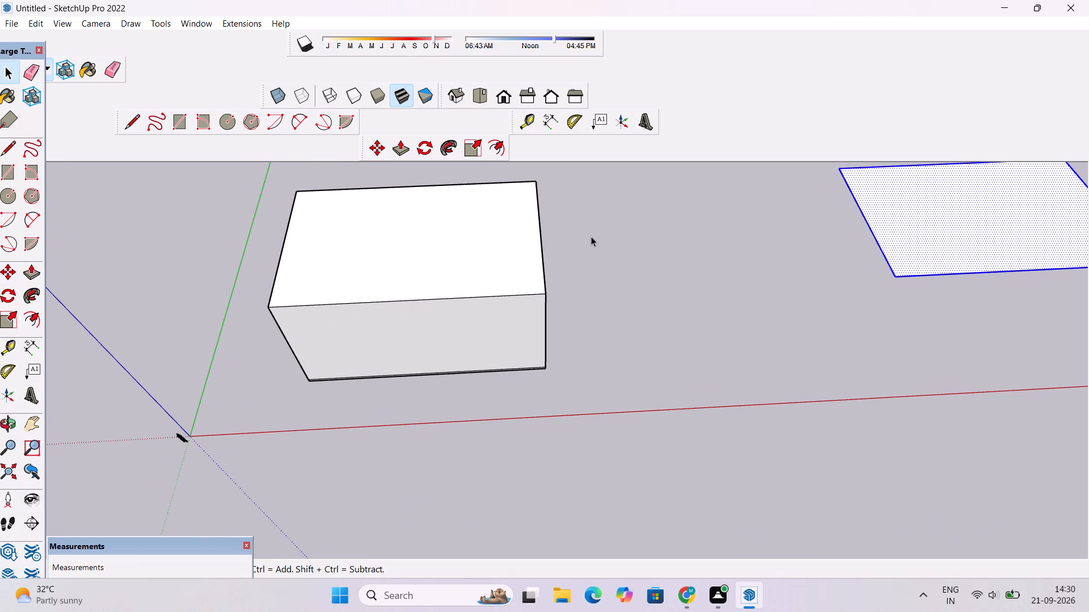
scroll(456, 280, up, 2)
scroll(456, 280, down, 3)
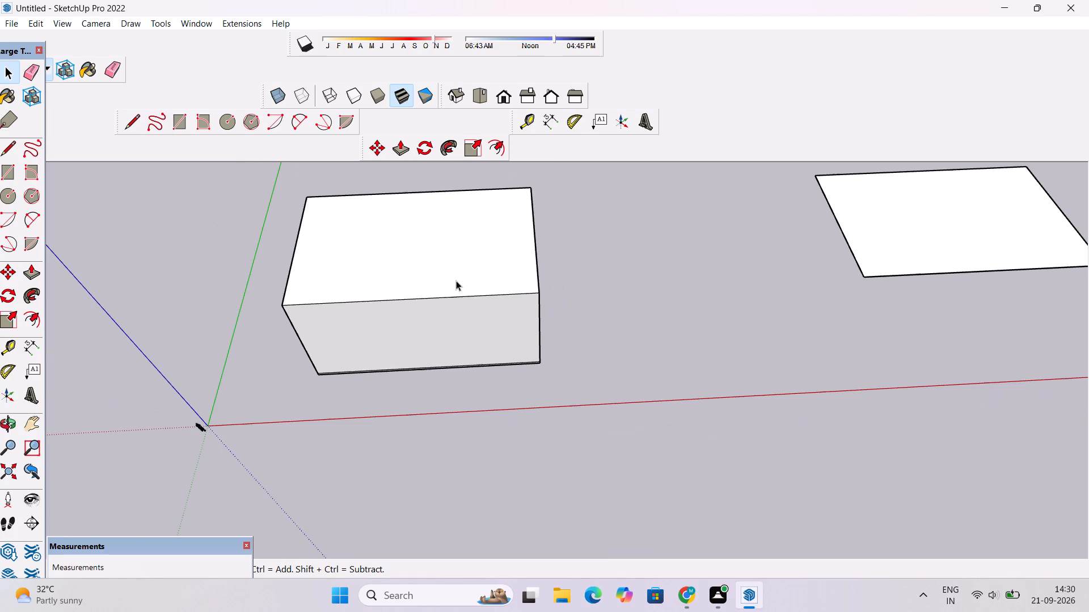
key(m)
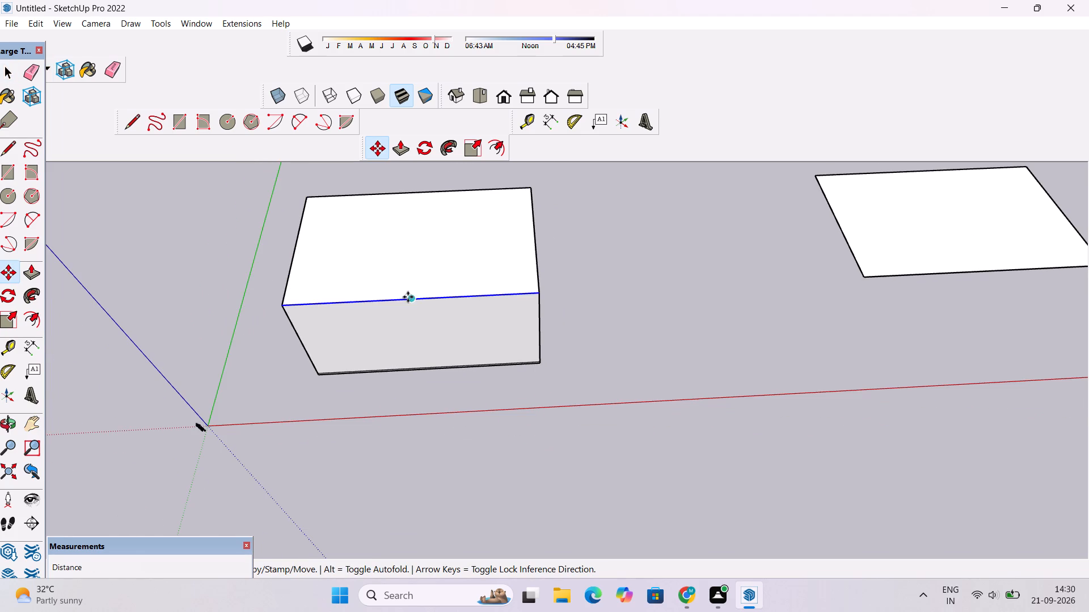
click(410, 299)
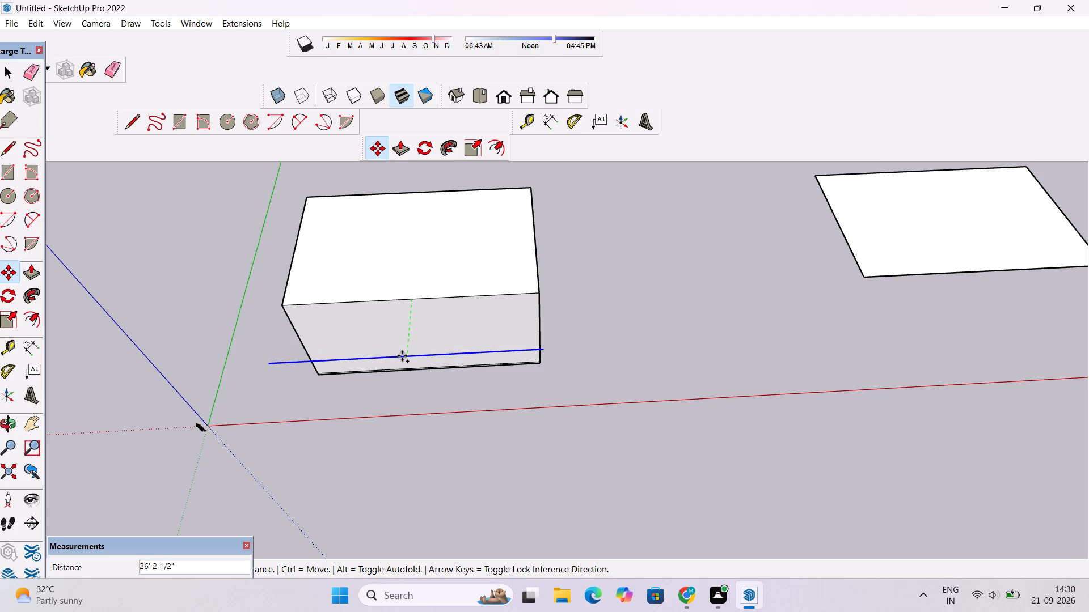
text(15')
key(Return)
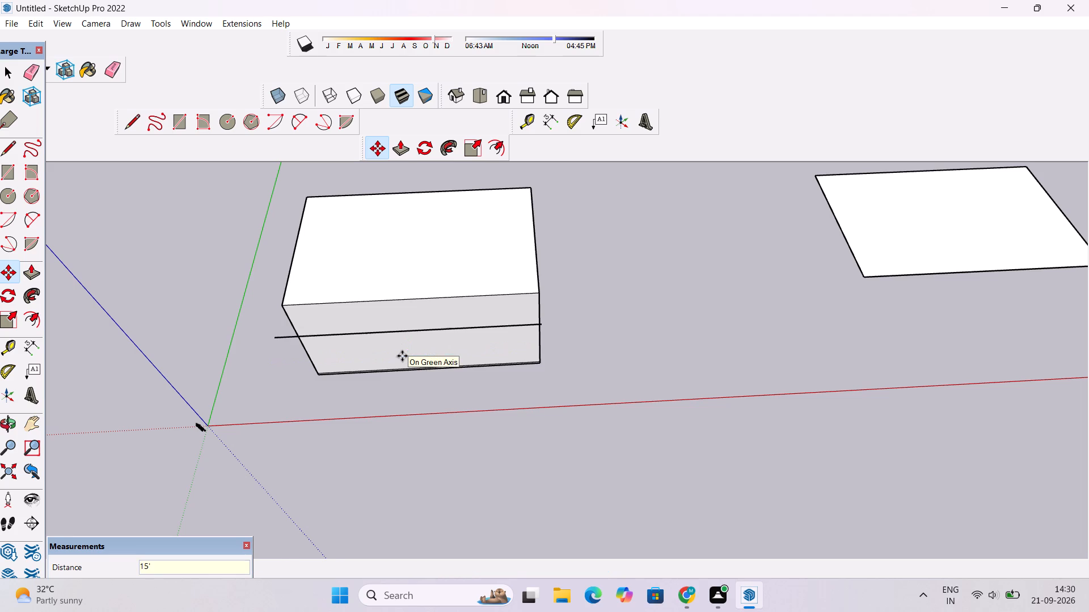
Draw lines joining both ends of the copied edge to the block's top corners, closing a 15' overhang face.
key(l)
scroll(512, 339, up, 3)
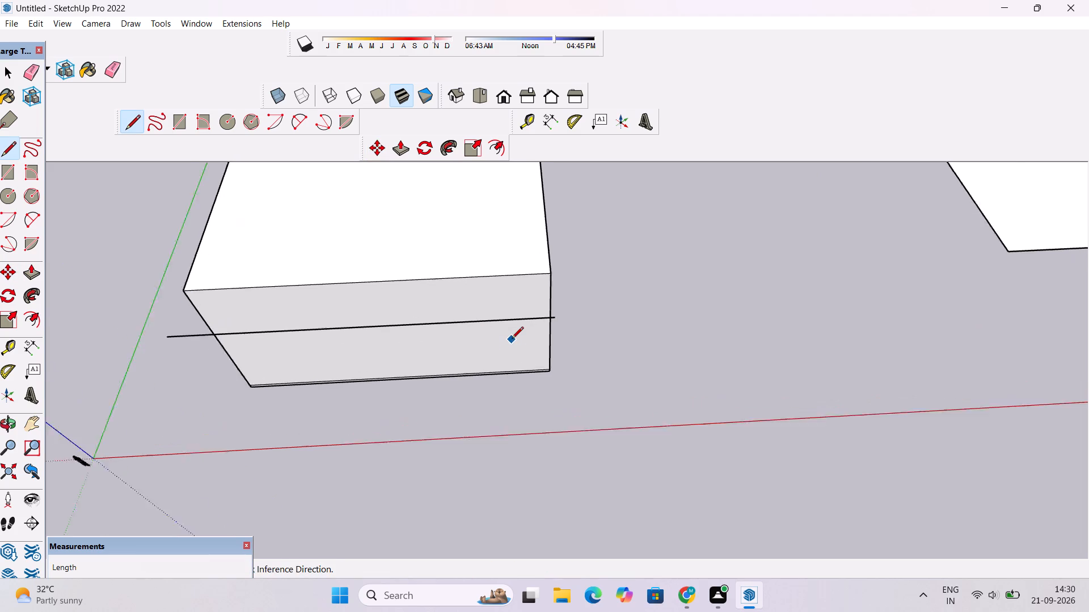
scroll(512, 339, up, 1)
click(559, 315)
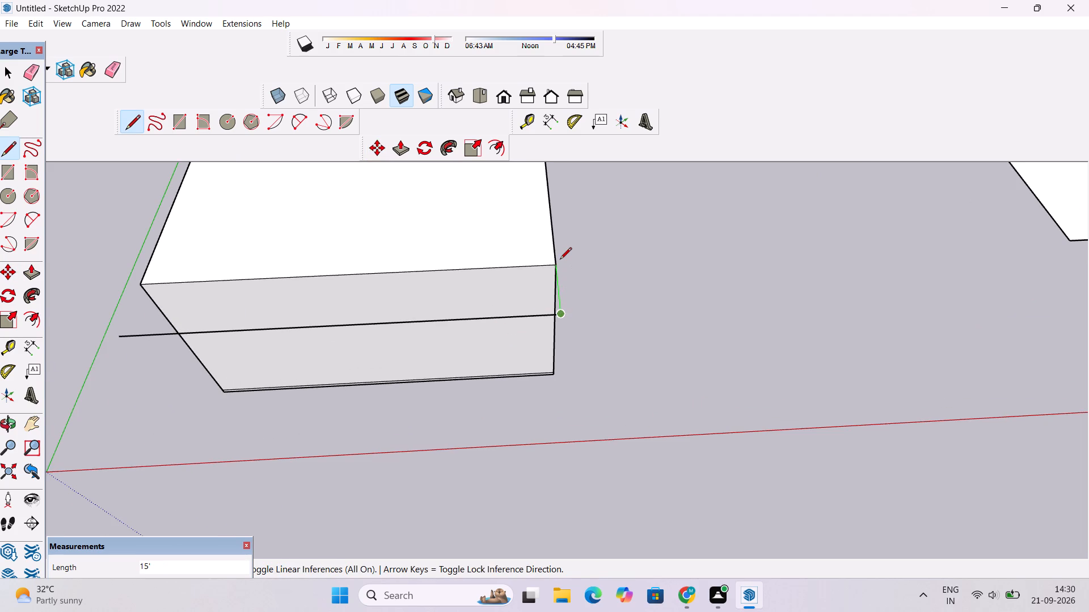
click(560, 260)
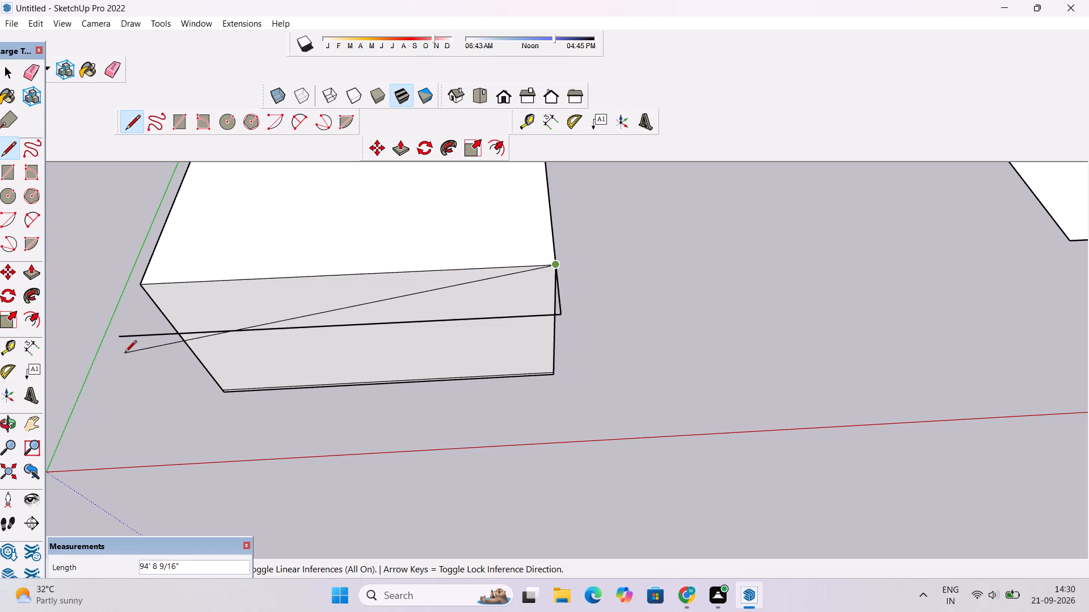
key(space)
key(l)
click(118, 334)
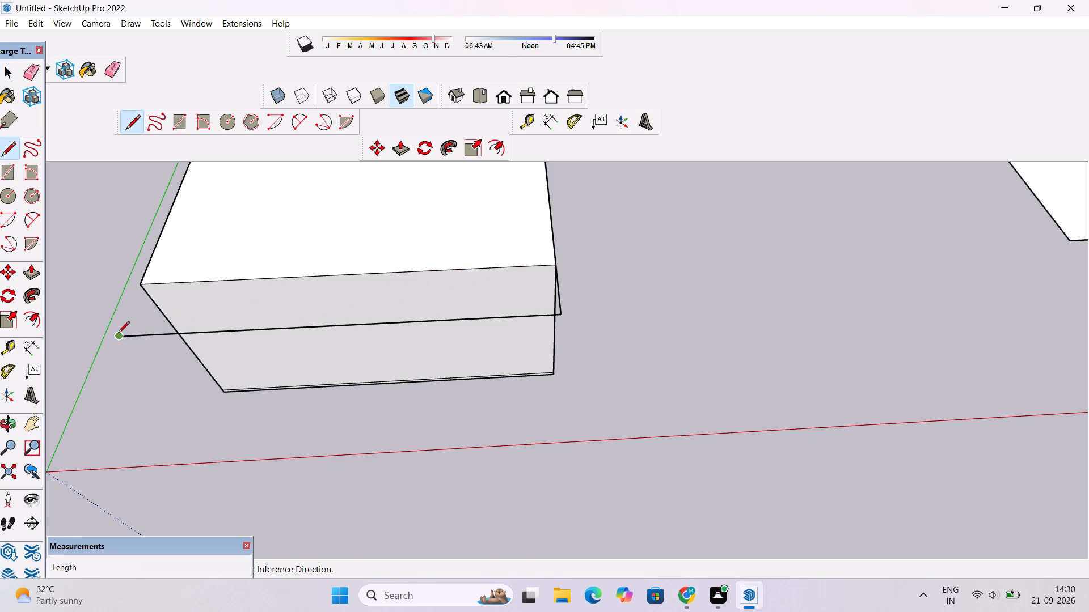
click(144, 285)
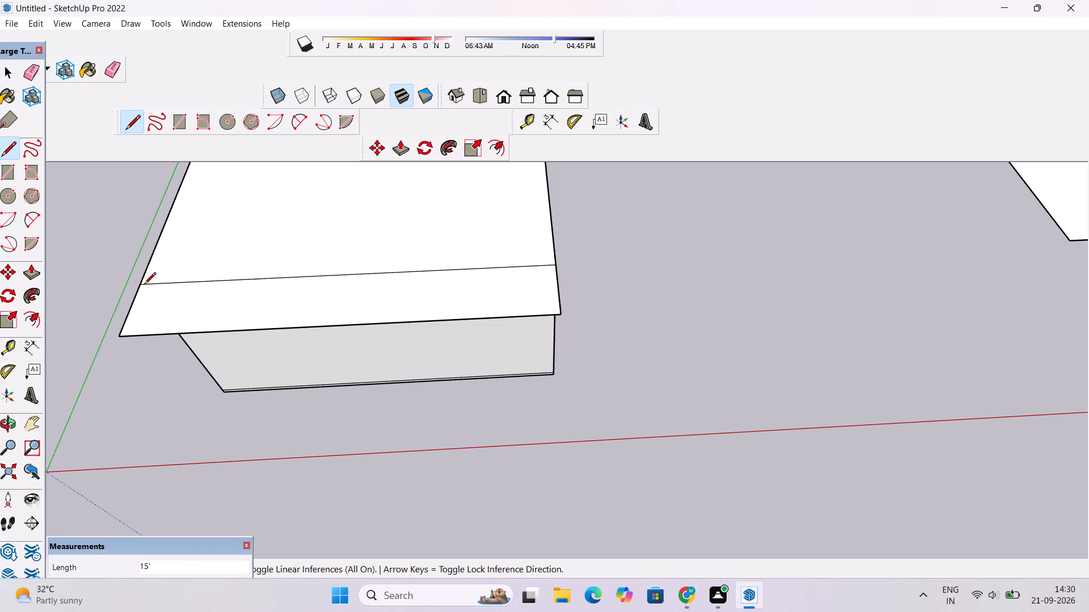
Examine the block with its overhang and the separate copied face from low, raised and underside angles.
key(o)
scroll(141, 291, down, 6)
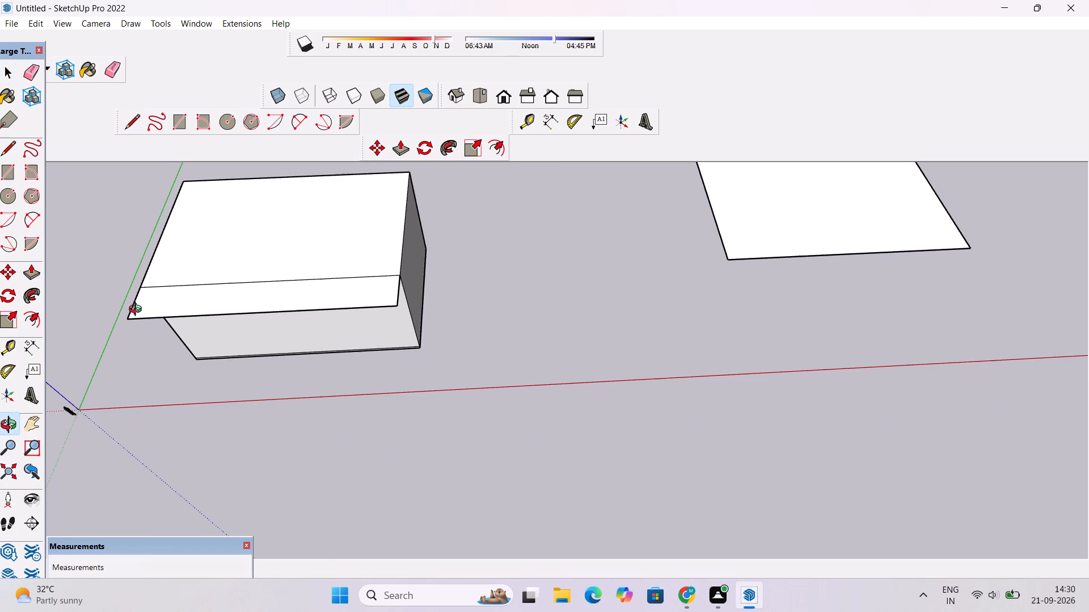
shift+drag(138, 311, 197, 331)
drag(184, 305, 184, 209)
scroll(177, 264, up, 3)
drag(175, 309, 274, 142)
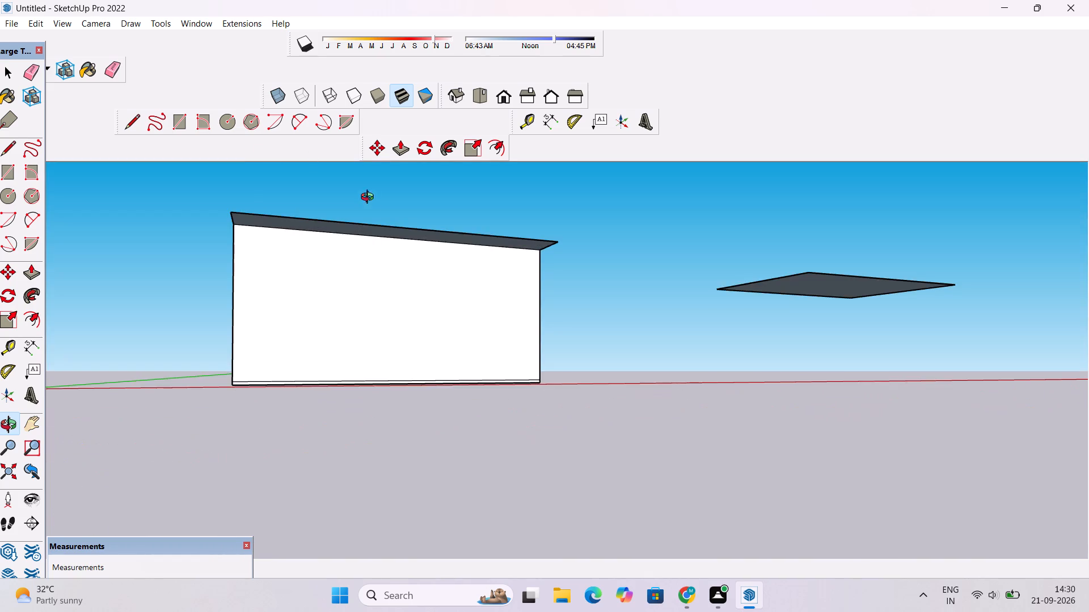
drag(375, 217, 280, 308)
scroll(272, 293, down, 6)
drag(331, 282, 320, 372)
scroll(324, 286, up, 2)
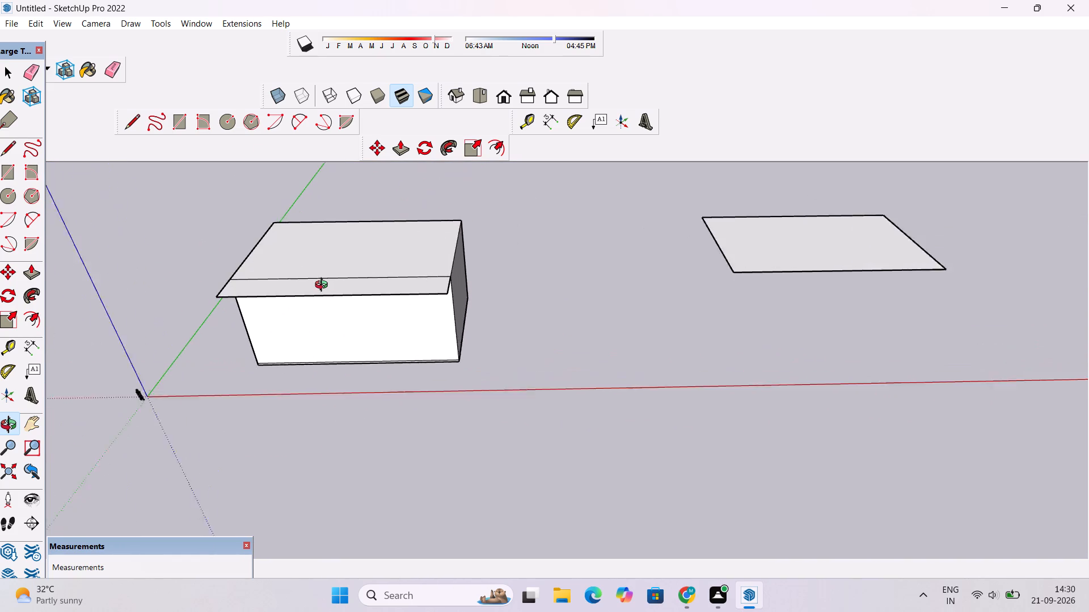
scroll(324, 286, up, 1)
shift+drag(322, 275, 332, 307)
scroll(332, 305, up, 3)
shift+drag(332, 301, 333, 310)
scroll(333, 310, down, 2)
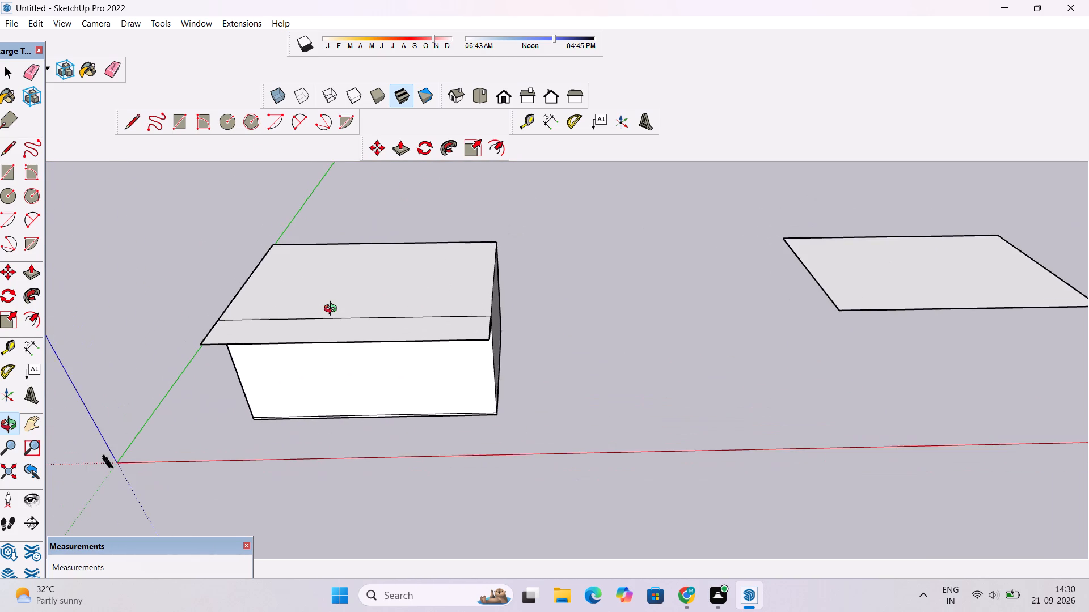
shift+drag(333, 309, 313, 324)
scroll(313, 323, down, 6)
shift+drag(313, 323, 330, 316)
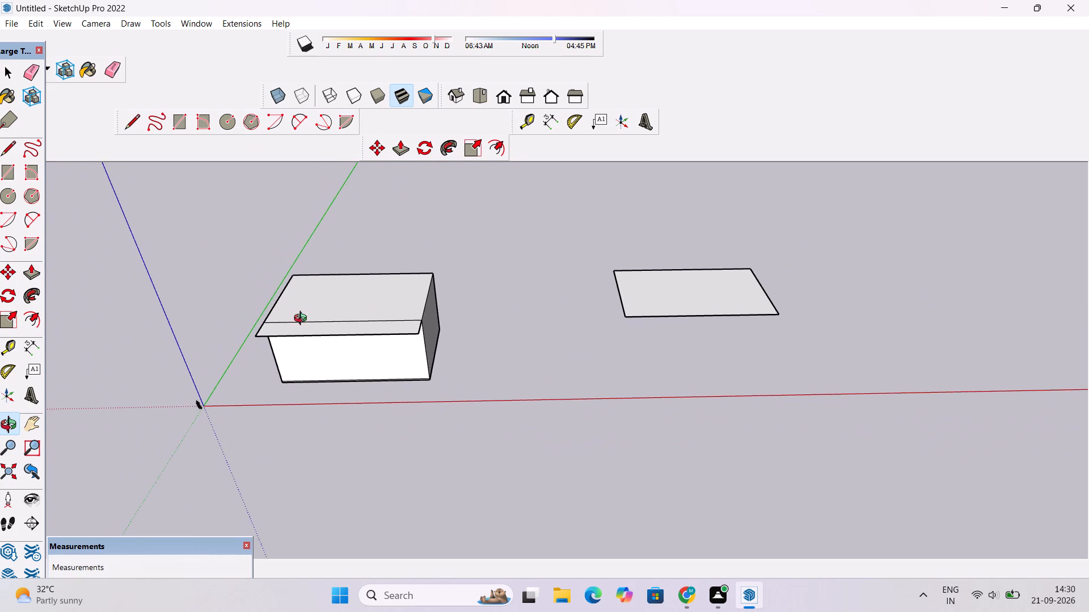
scroll(303, 320, up, 1)
shift+drag(296, 302, 315, 301)
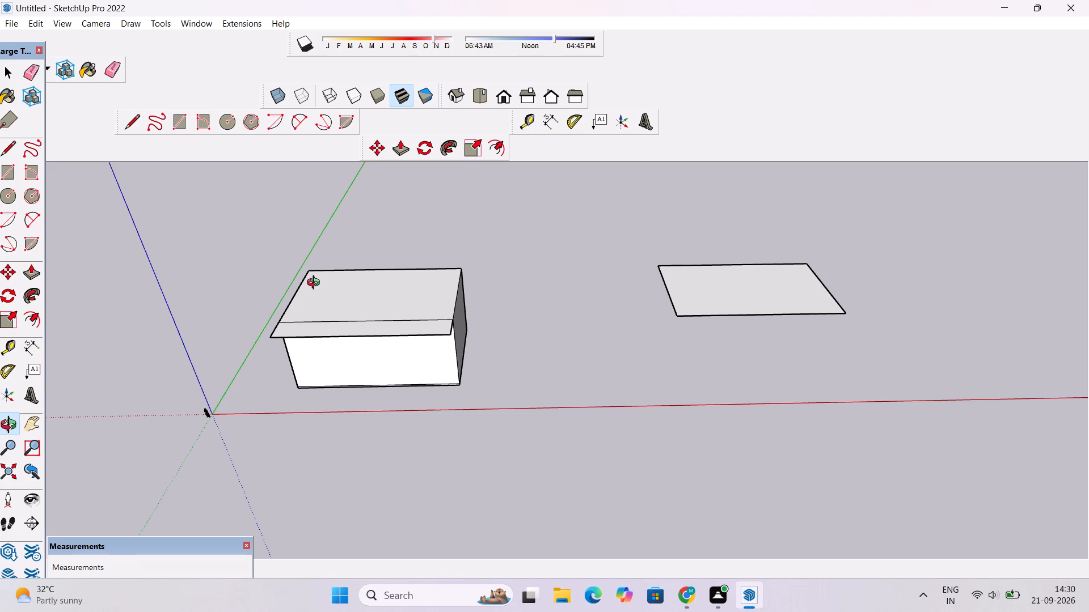
scroll(316, 283, down, 6)
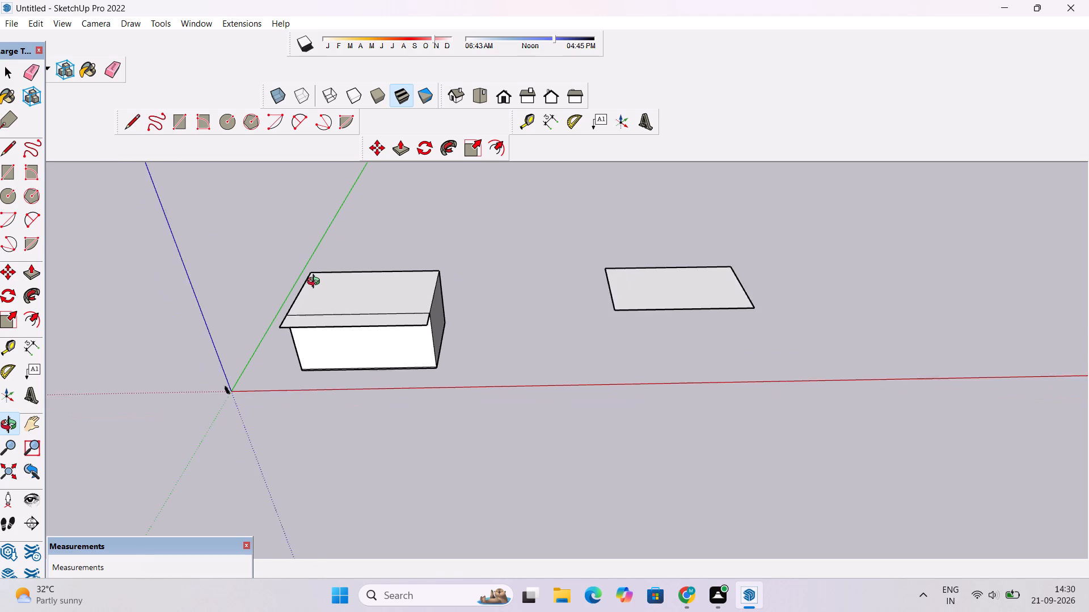
scroll(316, 283, down, 3)
scroll(311, 284, up, 10)
drag(306, 325, 318, 249)
scroll(323, 257, up, 1)
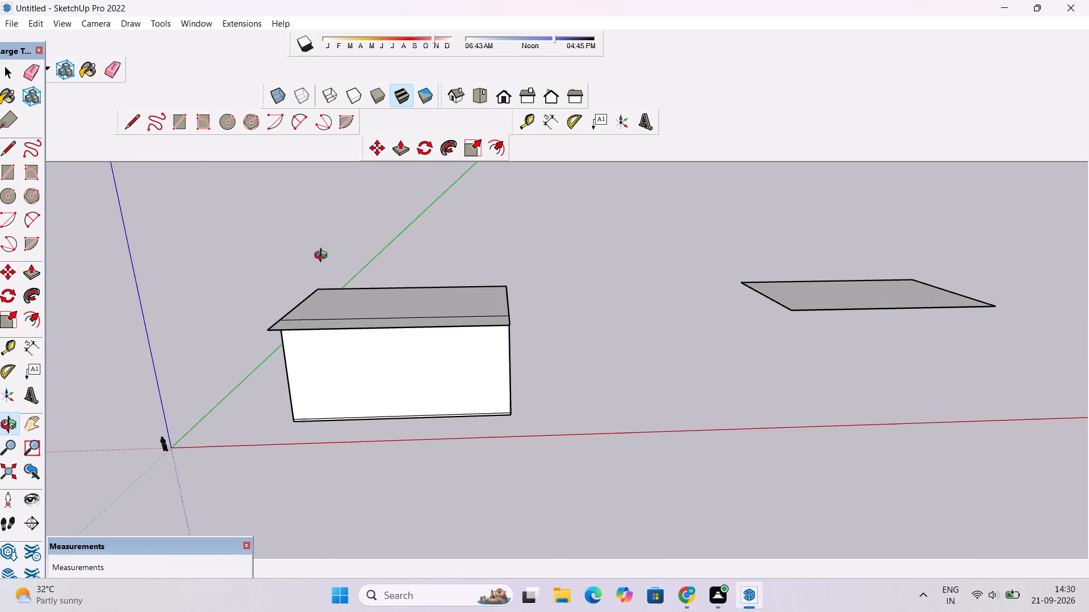
scroll(323, 257, down, 1)
shift+drag(340, 278, 347, 290)
scroll(347, 290, down, 5)
drag(354, 299, 337, 384)
scroll(394, 288, up, 4)
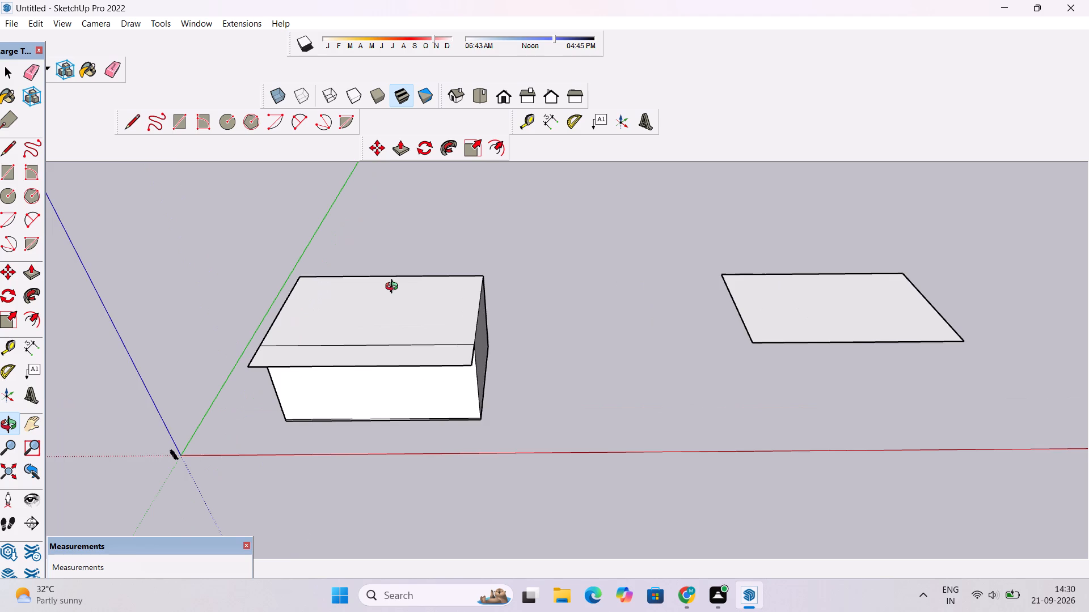
shift+drag(392, 290, 385, 300)
scroll(385, 300, down, 1)
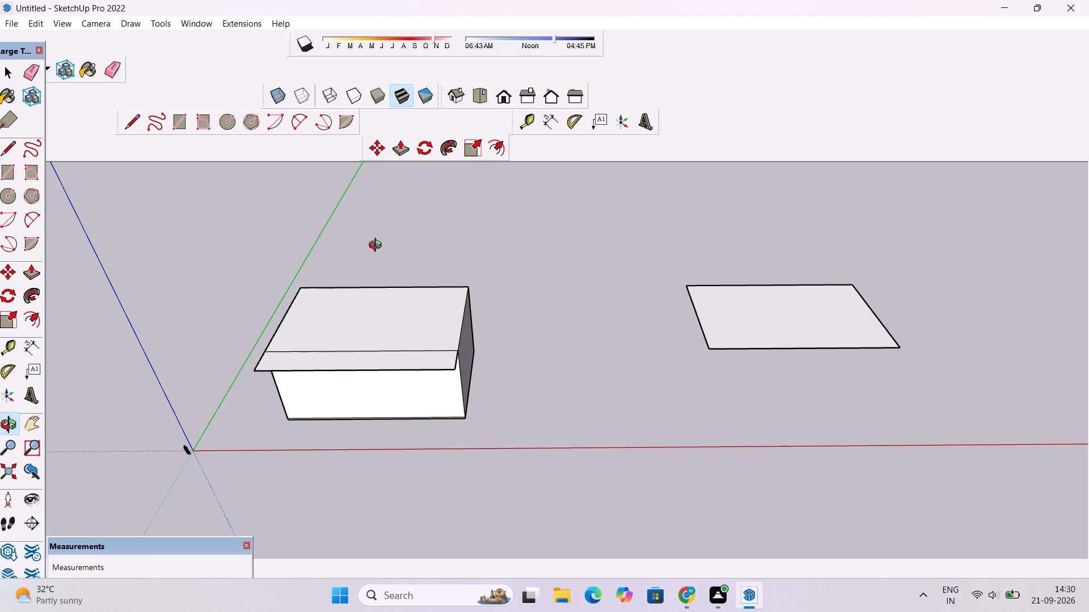
scroll(492, 205, down, 5)
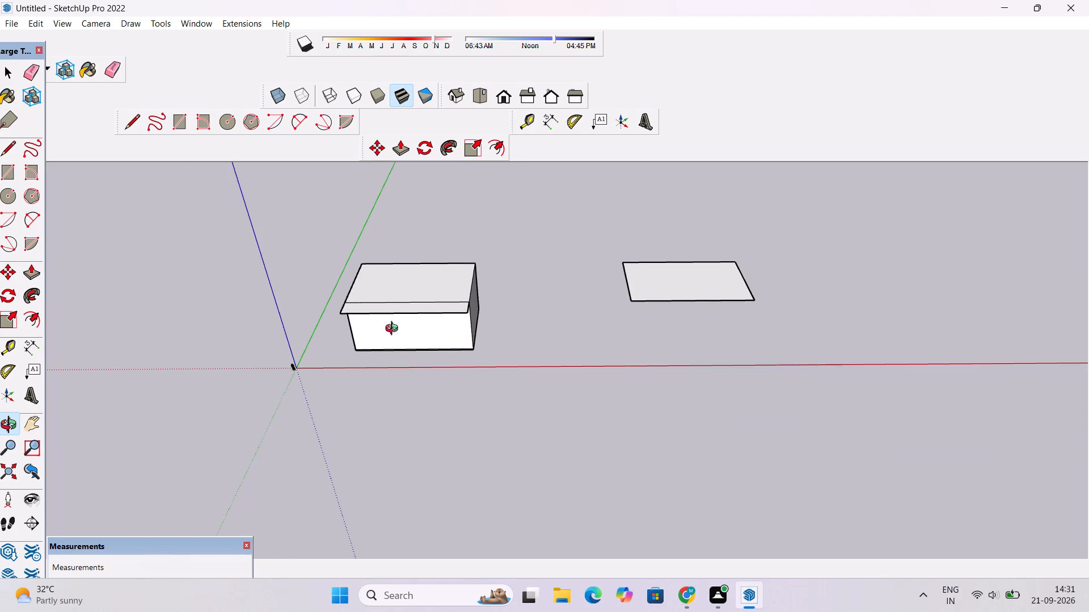
drag(383, 340, 383, 259)
scroll(390, 297, up, 5)
drag(402, 296, 351, 411)
scroll(356, 390, down, 1)
drag(357, 376, 365, 391)
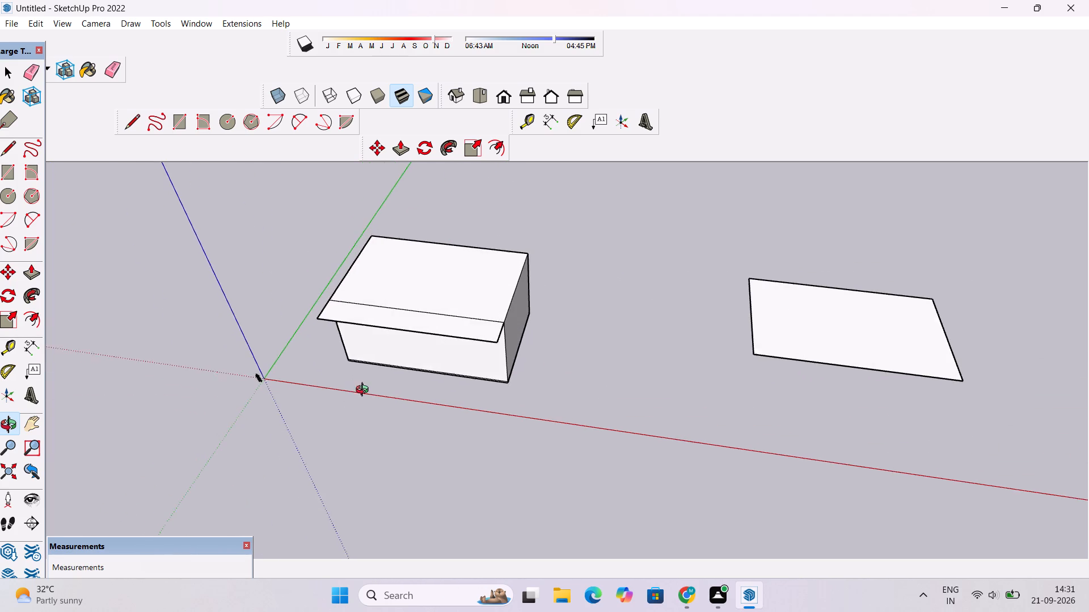
drag(365, 391, 379, 424)
scroll(414, 344, up, 3)
shift+drag(412, 346, 480, 360)
scroll(479, 350, down, 2)
drag(368, 390, 638, 95)
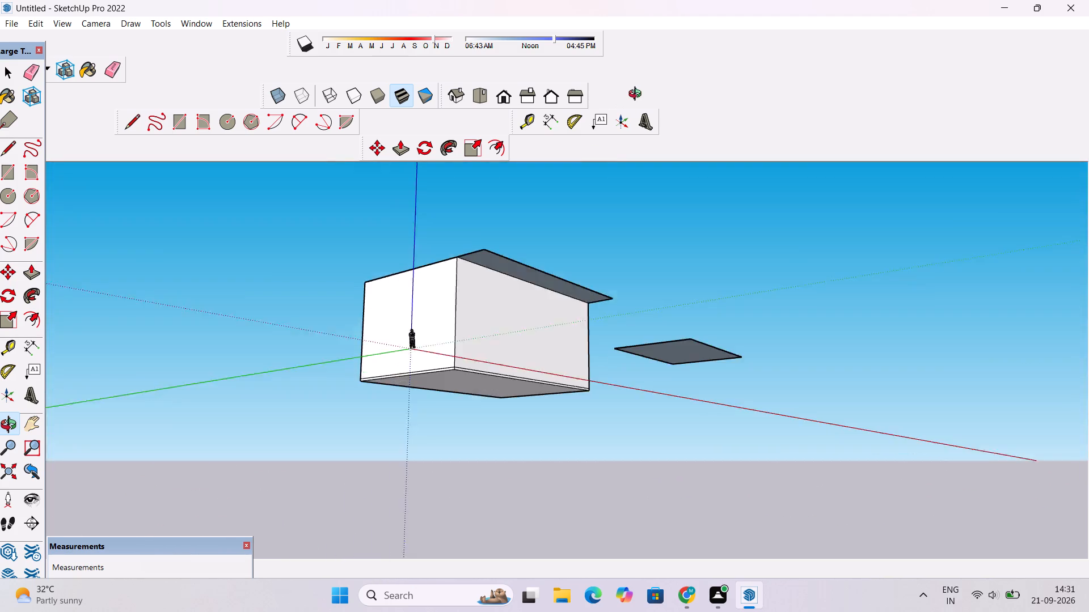
drag(638, 95, 645, 88)
drag(662, 213, 364, 403)
scroll(489, 307, down, 4)
drag(489, 306, 491, 350)
scroll(509, 303, up, 5)
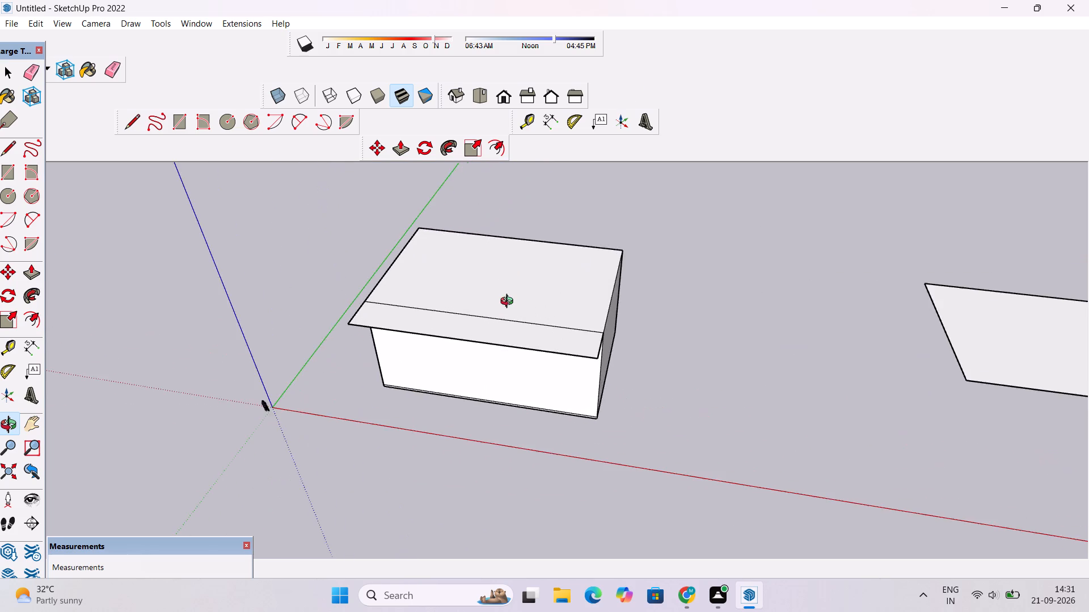
drag(521, 333, 510, 345)
scroll(507, 343, down, 2)
shift+drag(507, 343, 499, 362)
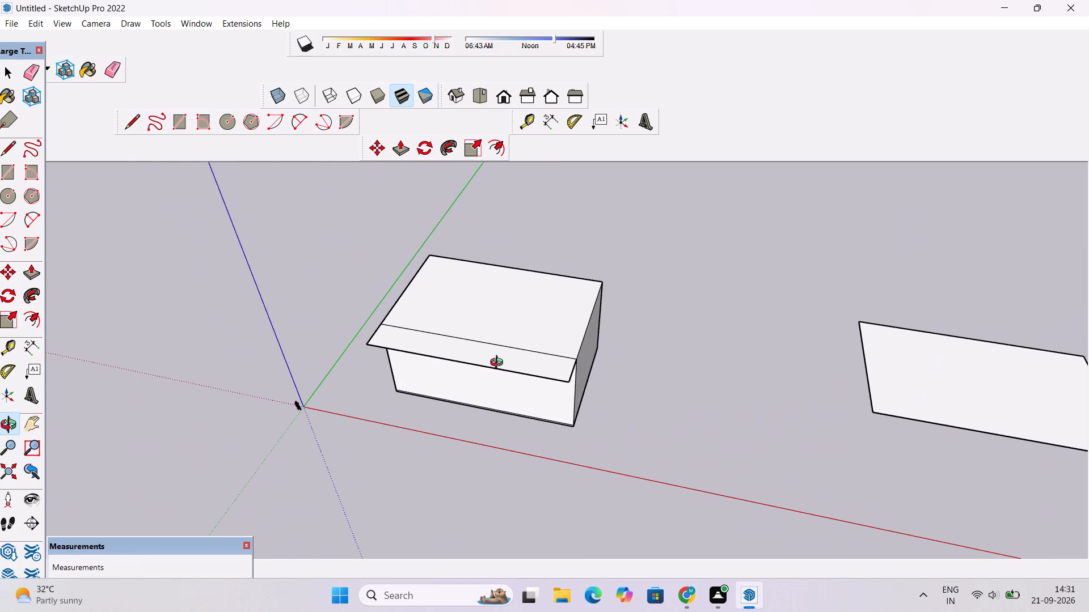
shift+click(499, 359)
scroll(501, 358, down, 2)
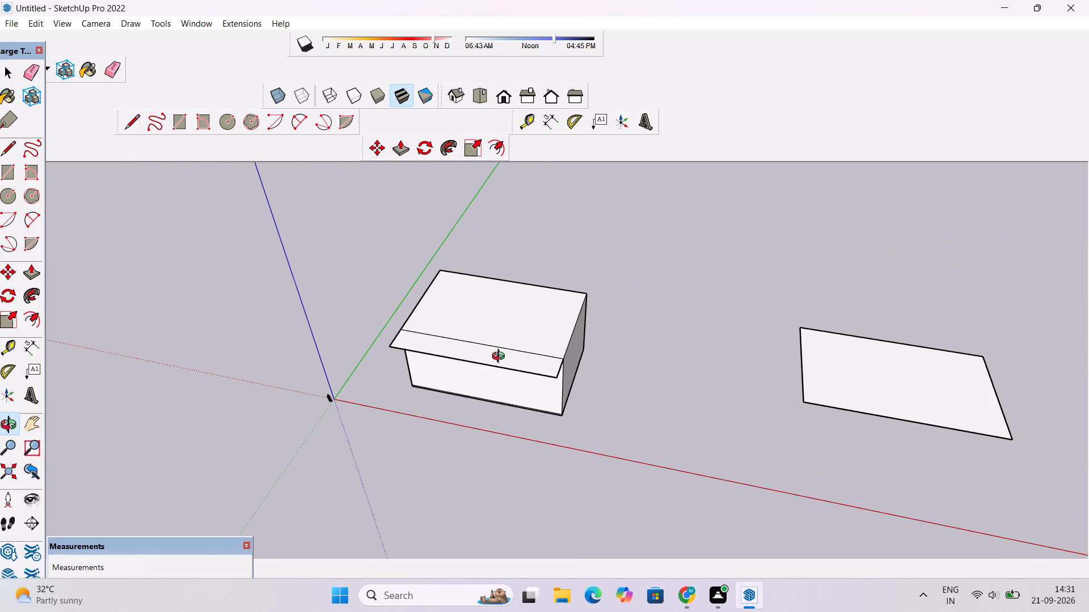
scroll(500, 342, down, 2)
scroll(430, 277, down, 4)
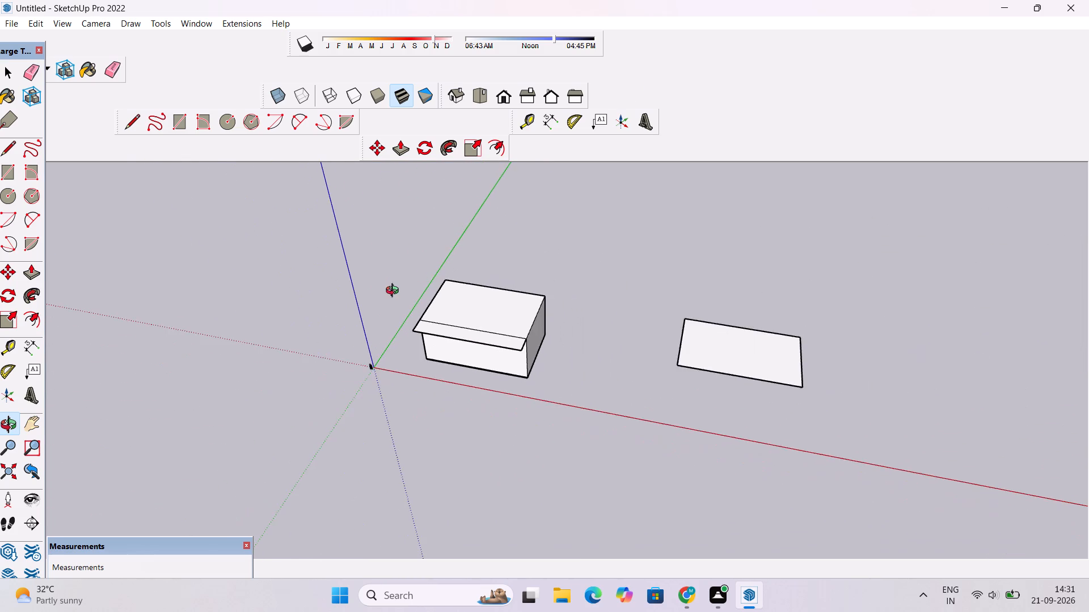
drag(399, 301, 483, 292)
scroll(473, 350, up, 3)
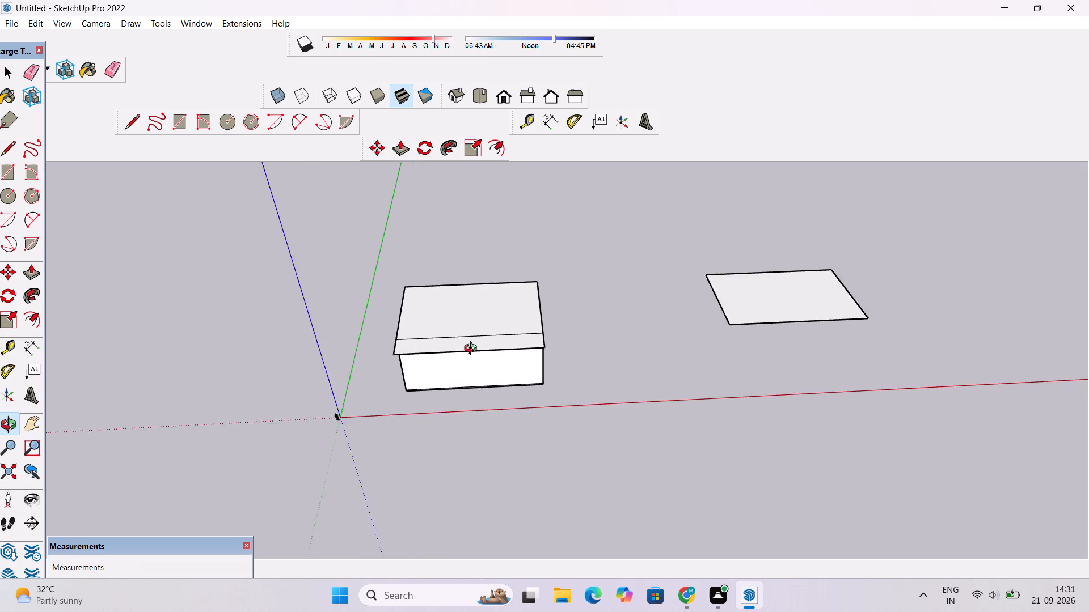
scroll(473, 350, up, 10)
shift+drag(468, 335, 426, 347)
scroll(421, 341, down, 3)
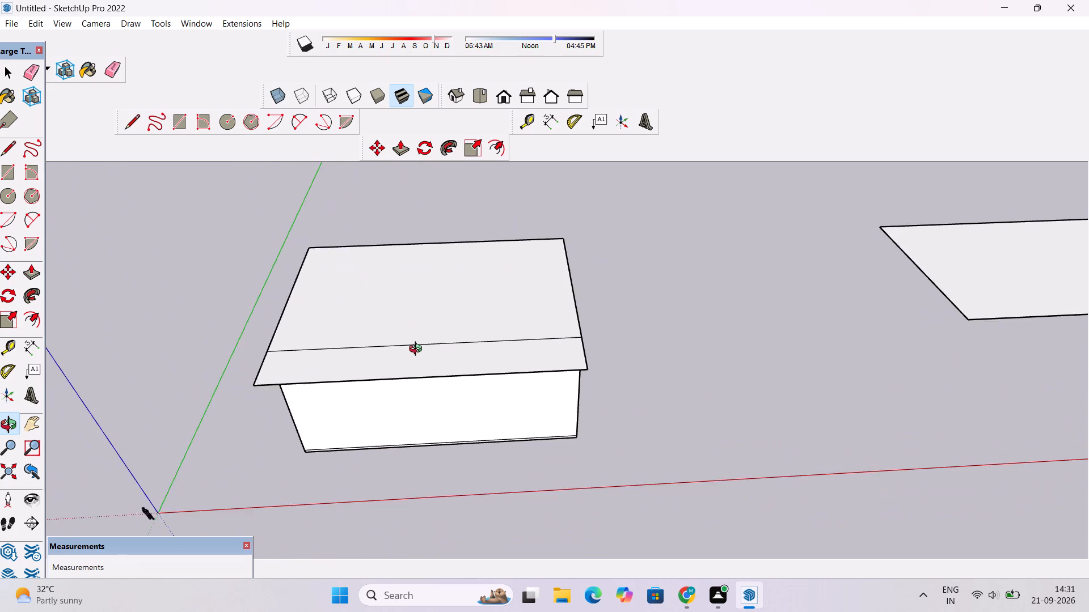
drag(404, 364, 391, 394)
scroll(373, 376, up, 2)
drag(371, 374, 366, 386)
Place a guide line 40' inward from the block's top edge nearest the green axis, parallel to that edge.
key(t)
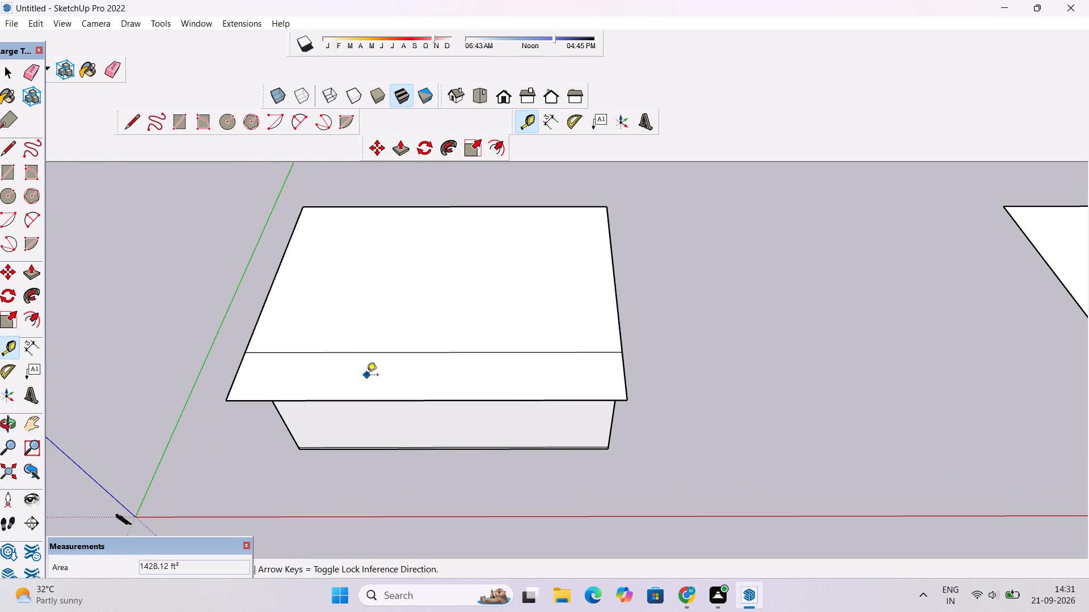
click(277, 270)
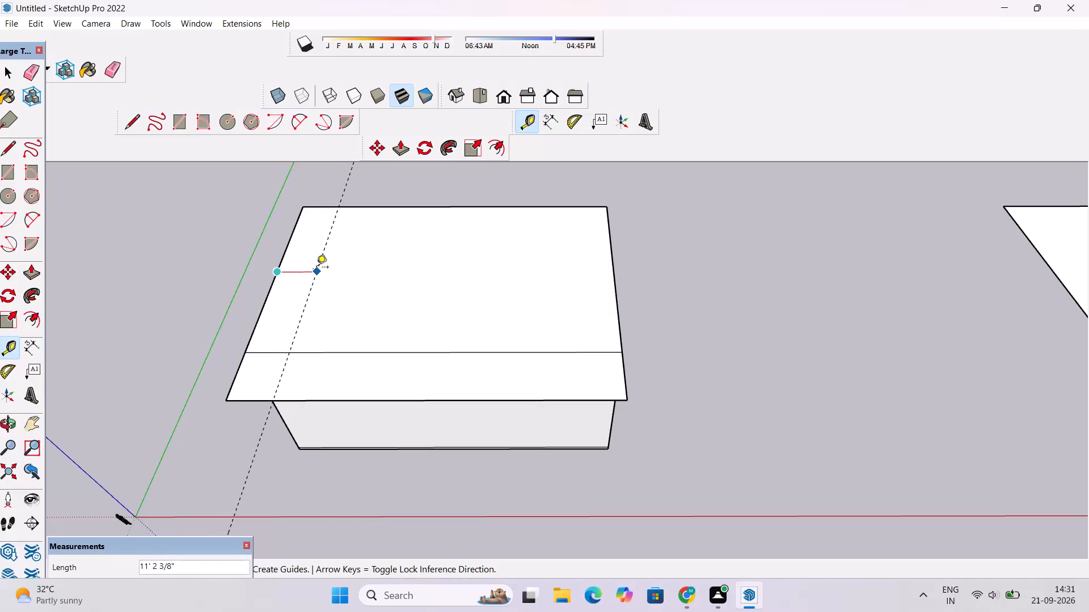
scroll(316, 268, down, 4)
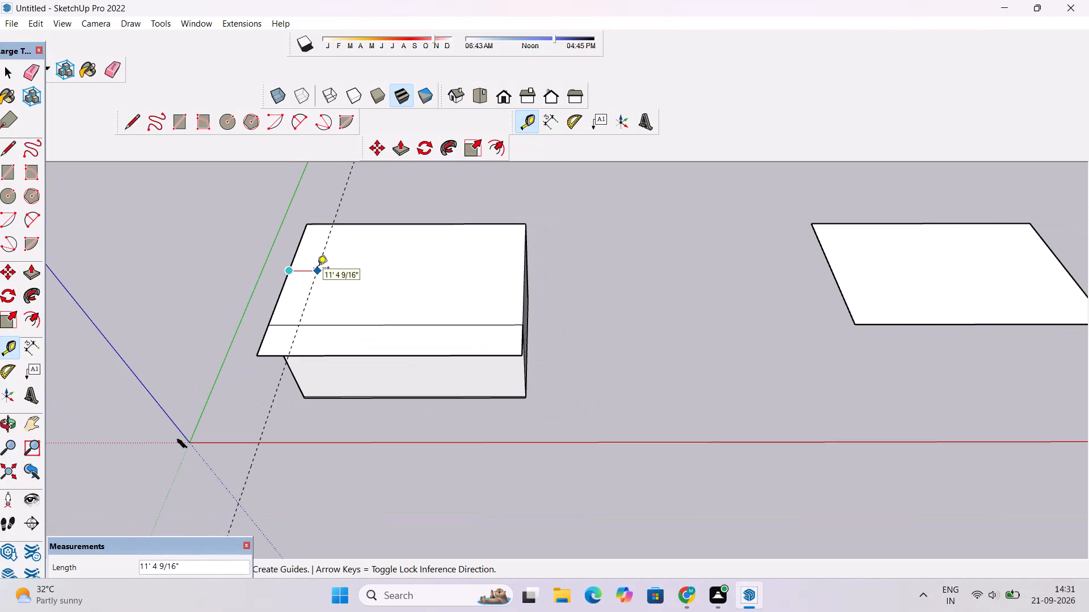
scroll(360, 270, up, 1)
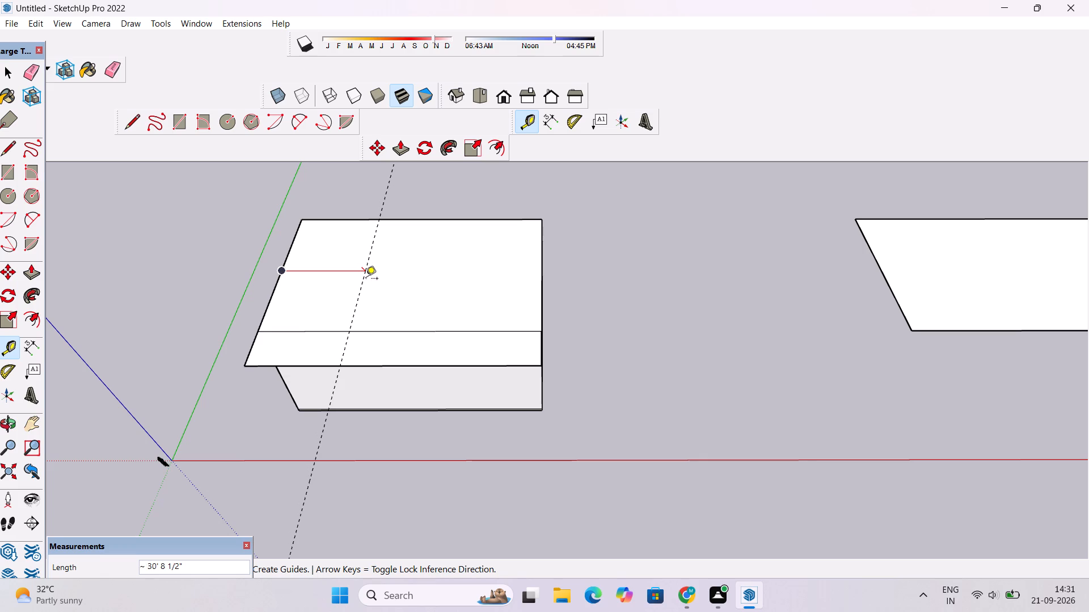
scroll(366, 279, up, 1)
scroll(366, 279, down, 1)
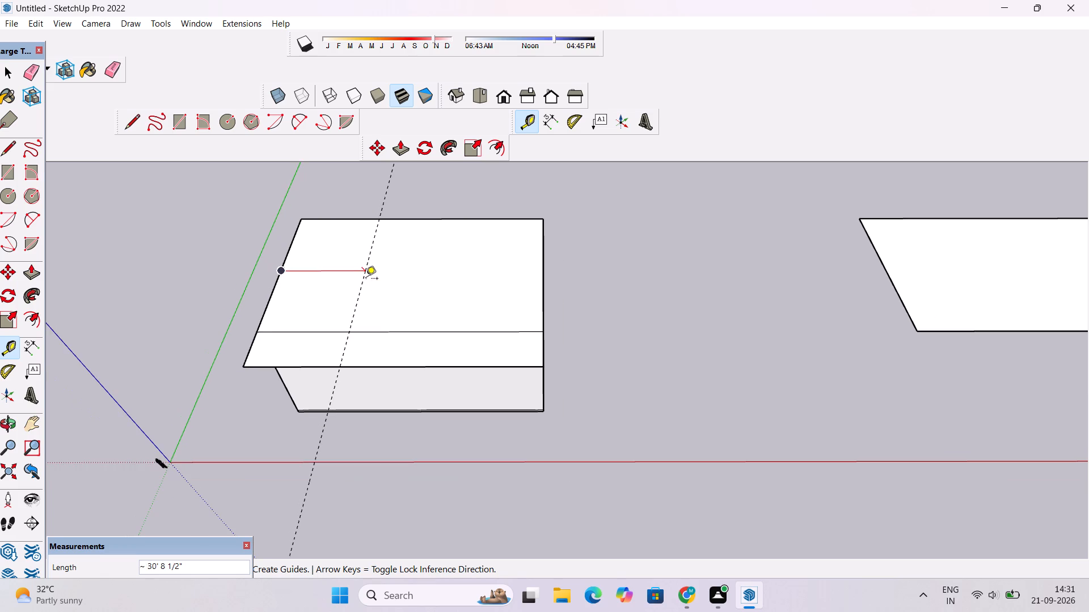
scroll(366, 279, down, 1)
scroll(366, 279, up, 1)
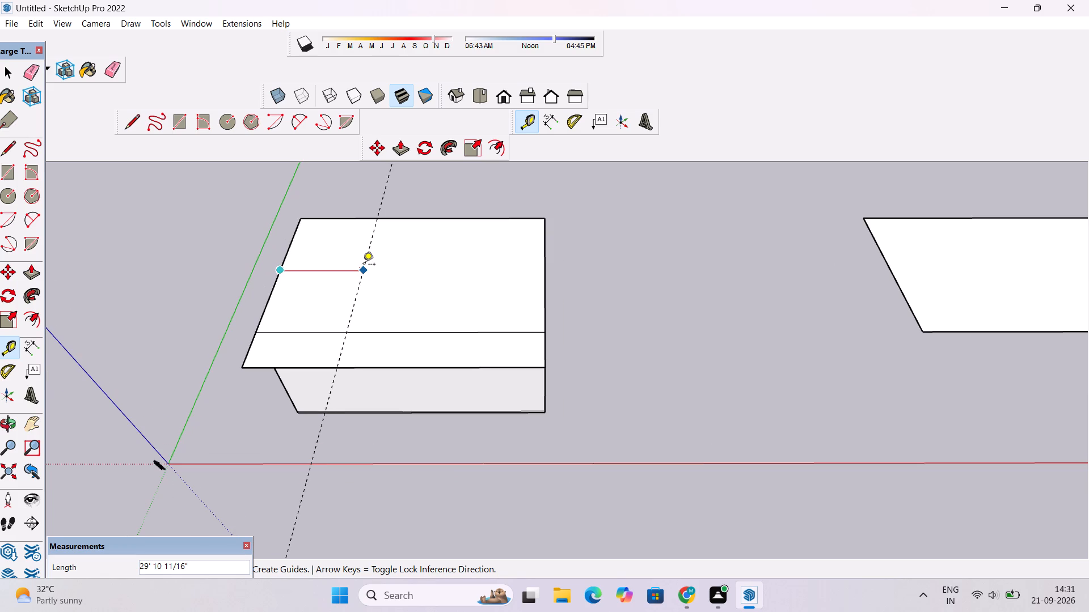
scroll(363, 265, up, 1)
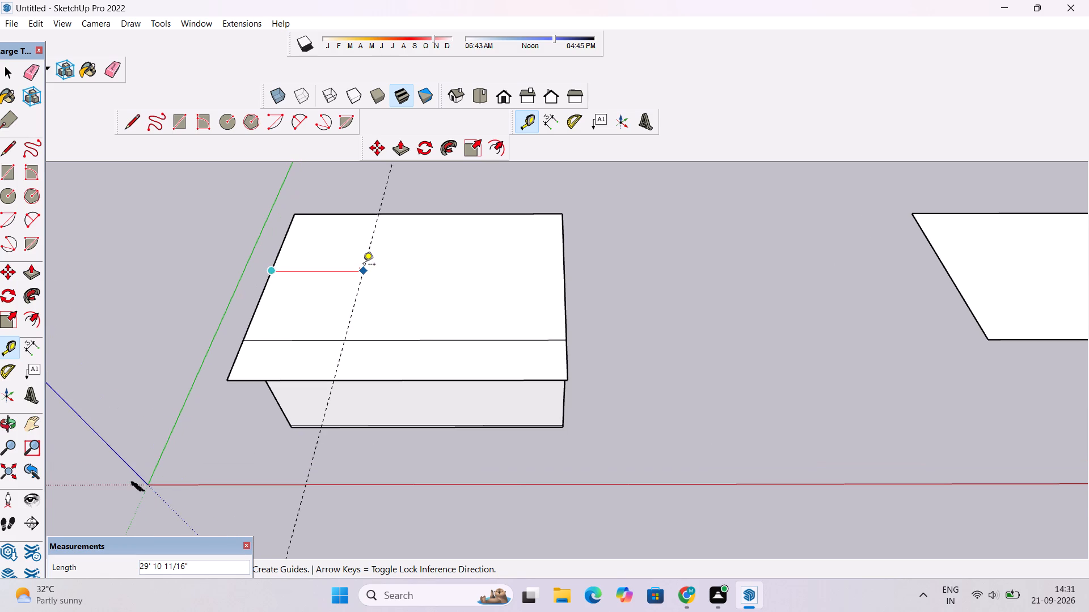
scroll(363, 265, up, 6)
scroll(363, 265, down, 4)
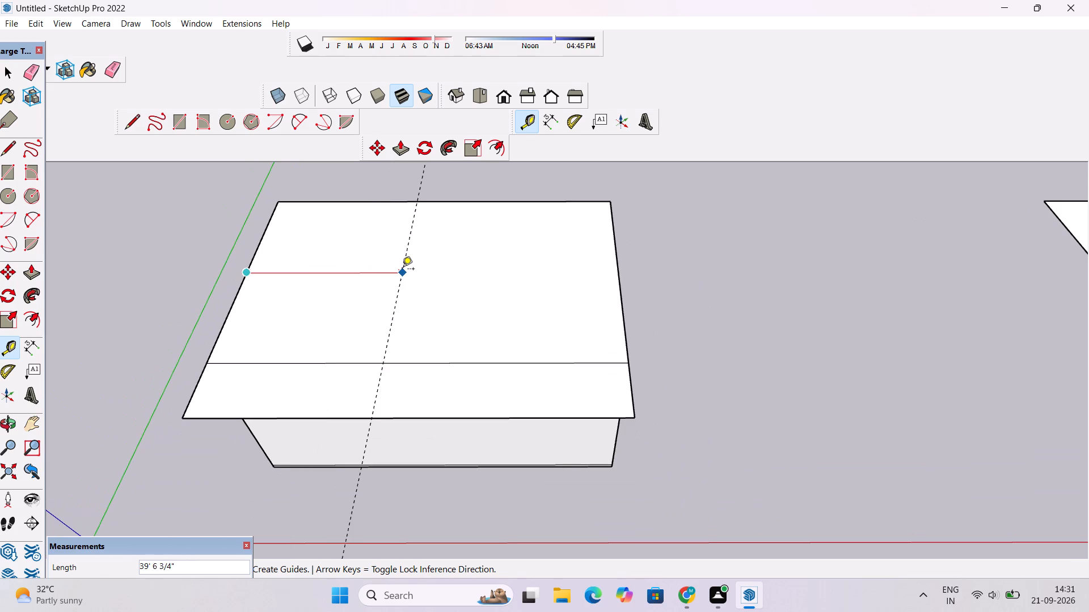
scroll(402, 270, up, 1)
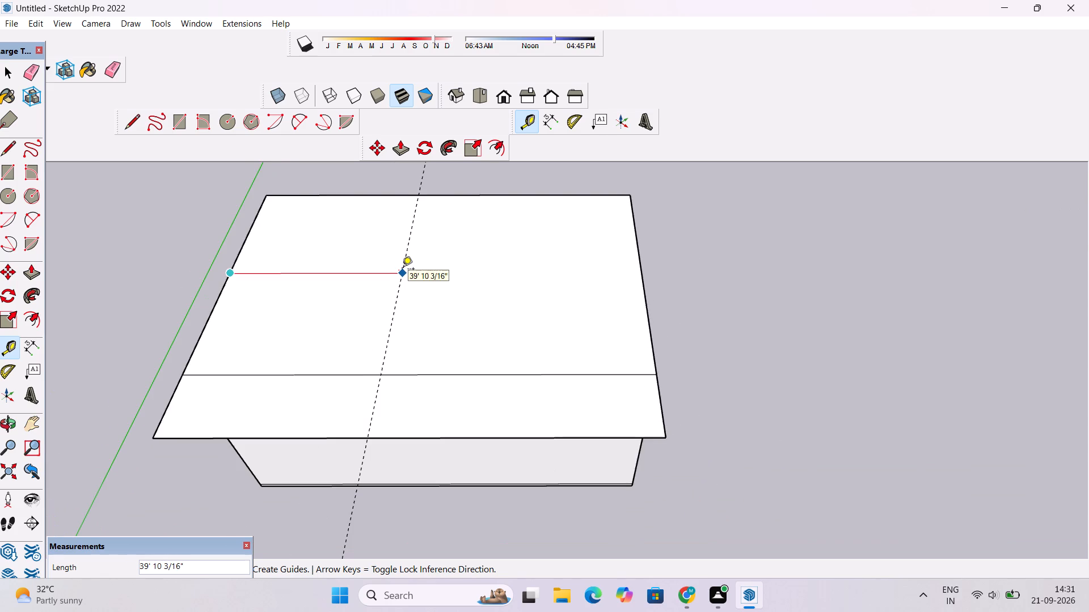
scroll(402, 270, up, 1)
text(40')
key(Return)
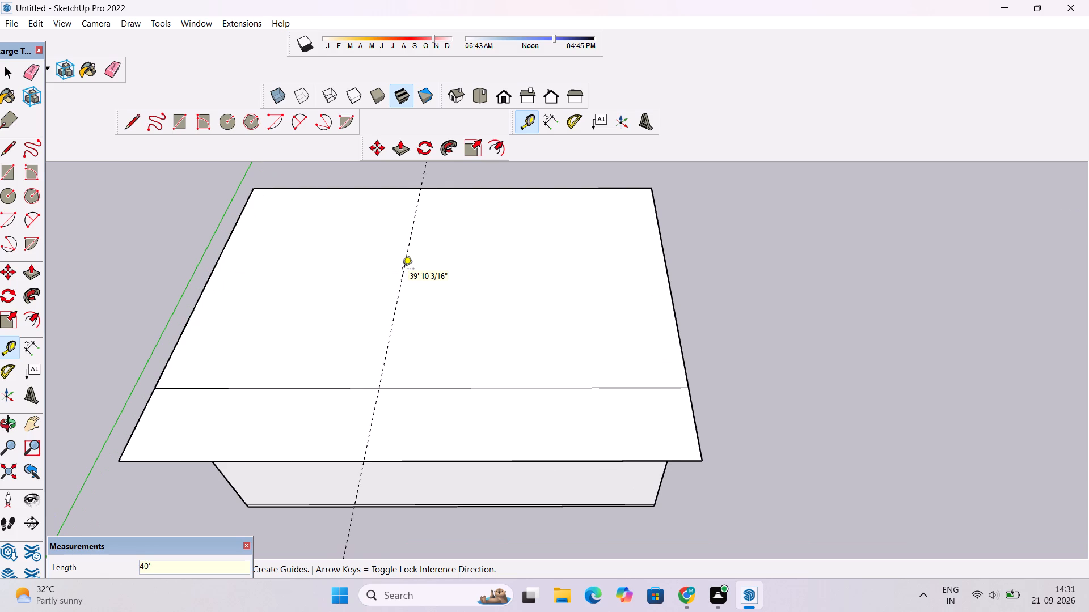
Draw a 75' line along the guide, from the overhang's outer edge across the roof to its far edge.
scroll(373, 291, down, 1)
key(l)
scroll(373, 297, down, 9)
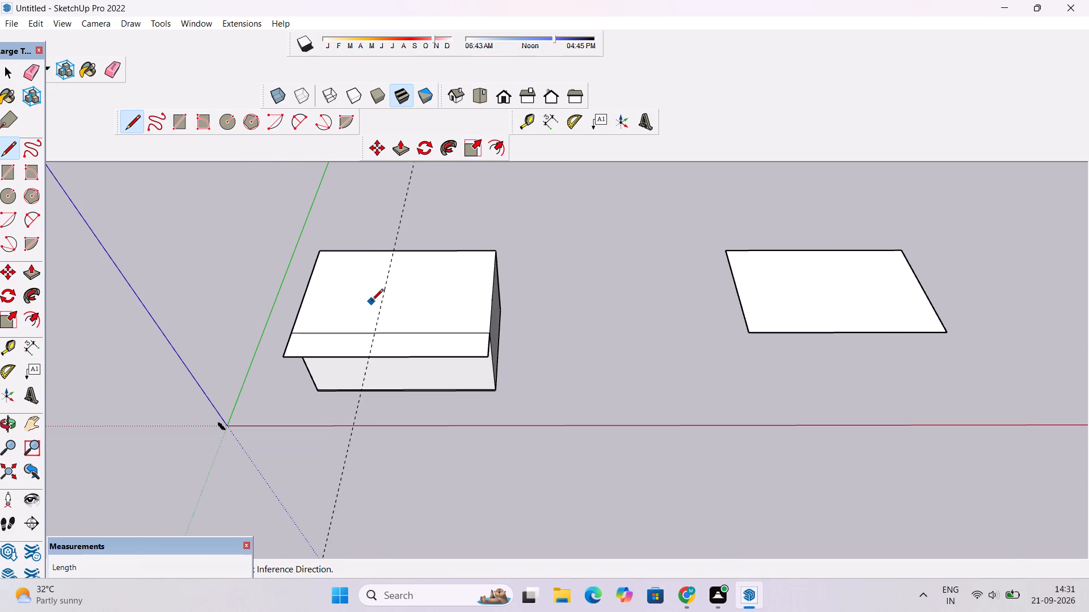
scroll(362, 334, up, 9)
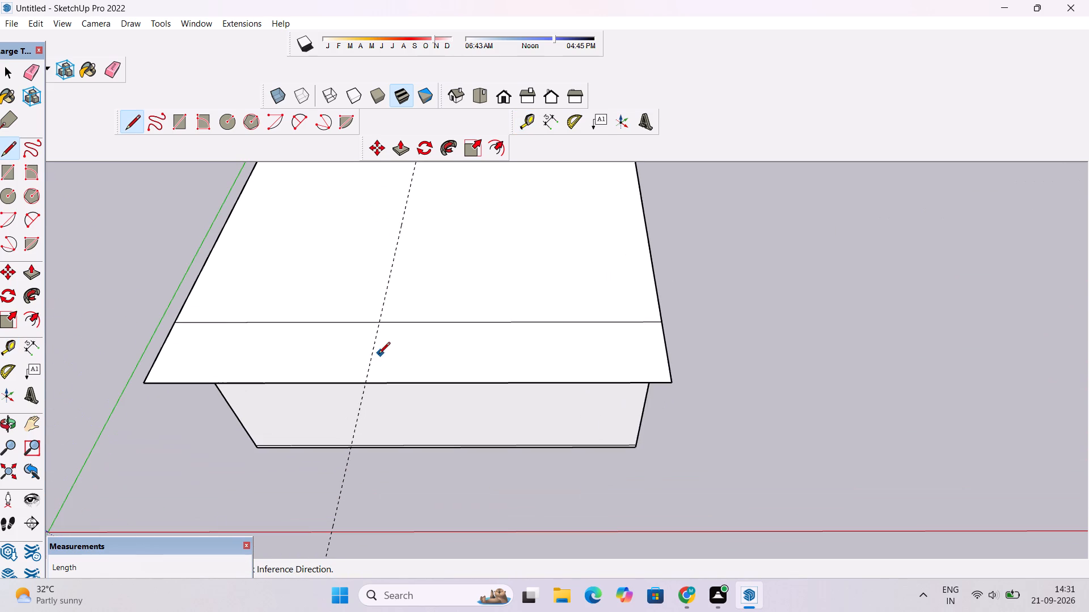
click(365, 382)
scroll(365, 382, down, 8)
scroll(398, 231, up, 4)
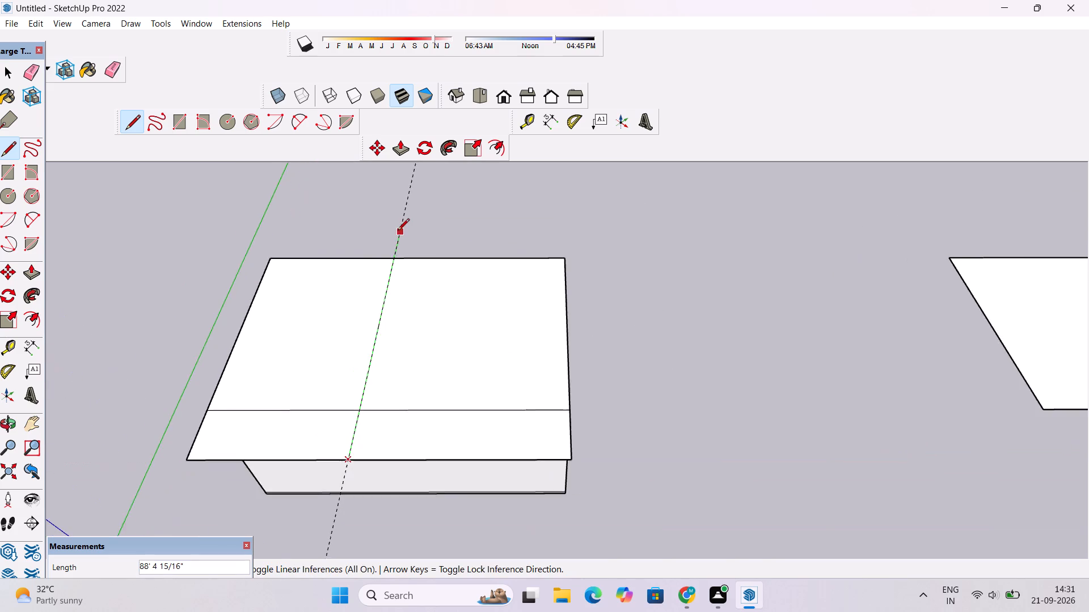
scroll(398, 231, up, 8)
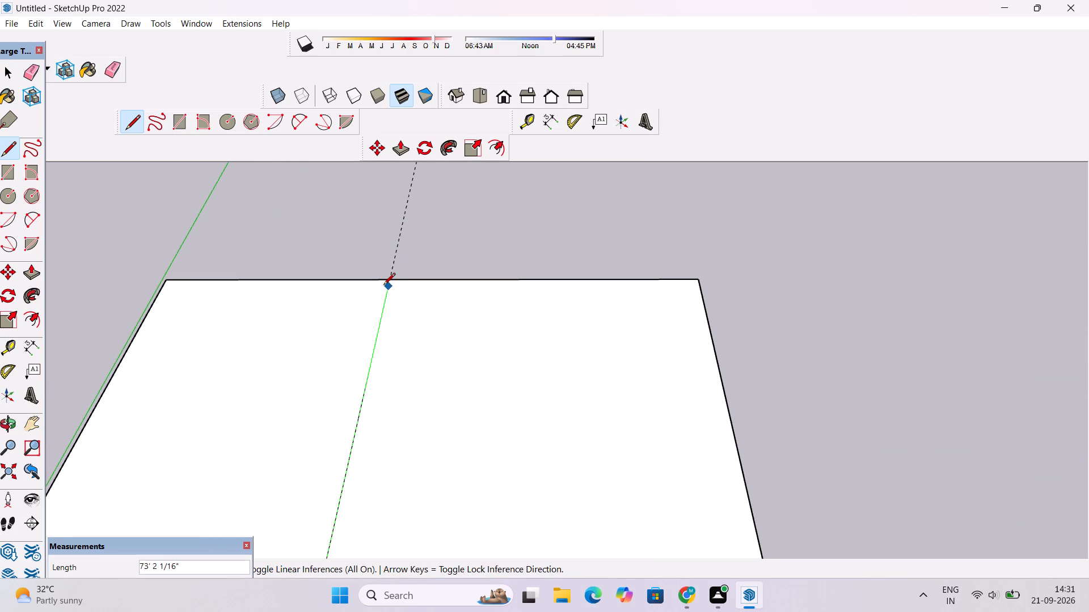
click(388, 281)
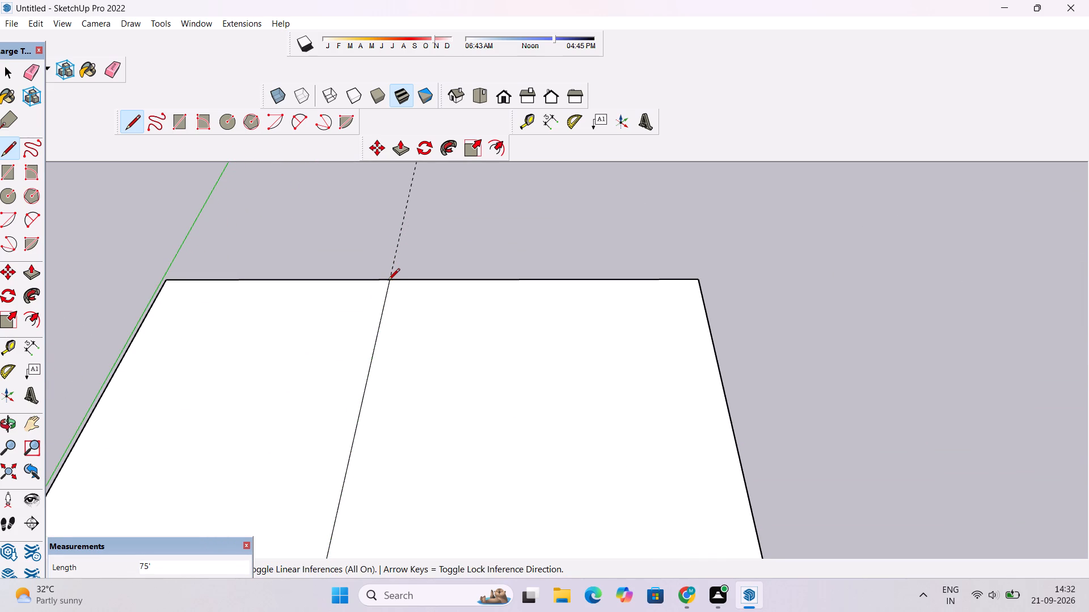
Erase the guide line that runs along the new roof dividing line.
key(o)
scroll(388, 282, down, 4)
drag(347, 333, 334, 246)
shift+drag(344, 302, 398, 283)
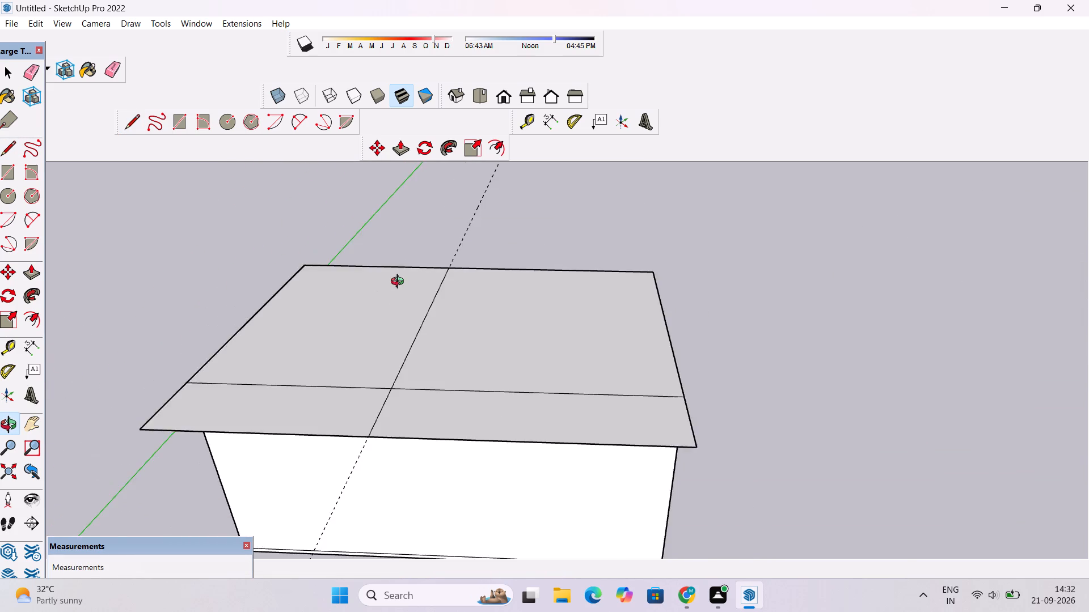
scroll(401, 283, down, 5)
drag(402, 283, 402, 334)
scroll(402, 313, up, 3)
shift+drag(403, 304, 401, 376)
key(space)
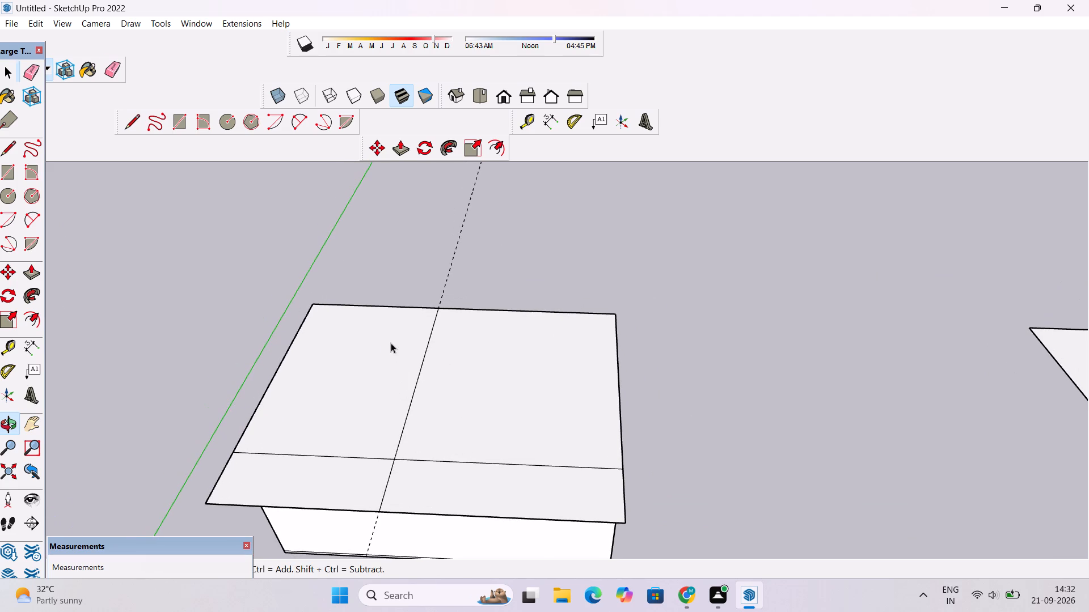
key(e)
drag(416, 228, 462, 262)
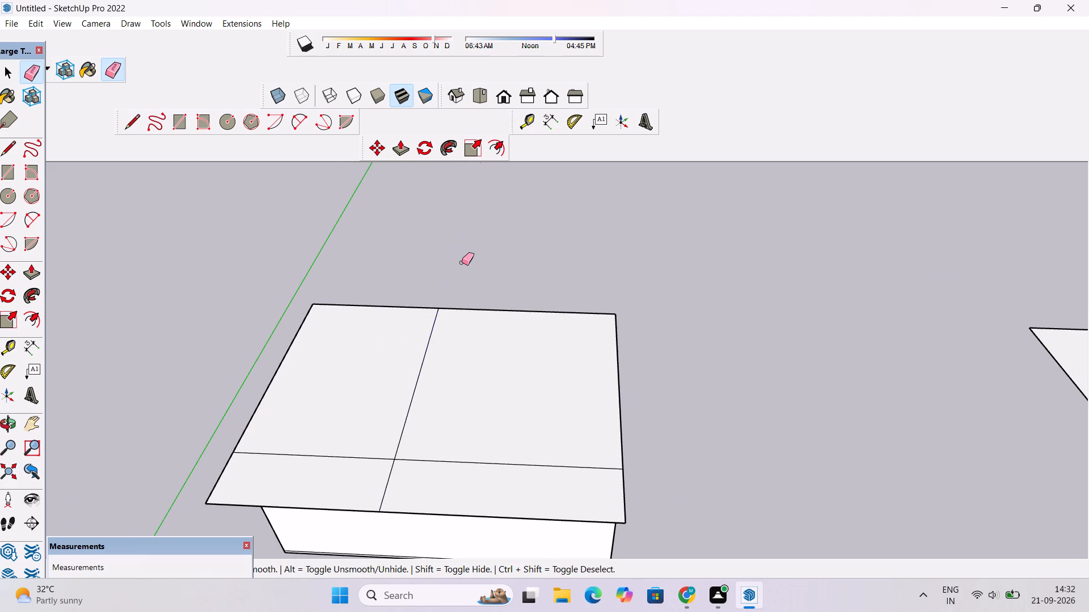
drag(462, 262, 461, 262)
Examine the block, its overhang and the separate copied face from underside, eye-level and raised angles.
drag(10, 410, 10, 420)
click(10, 432)
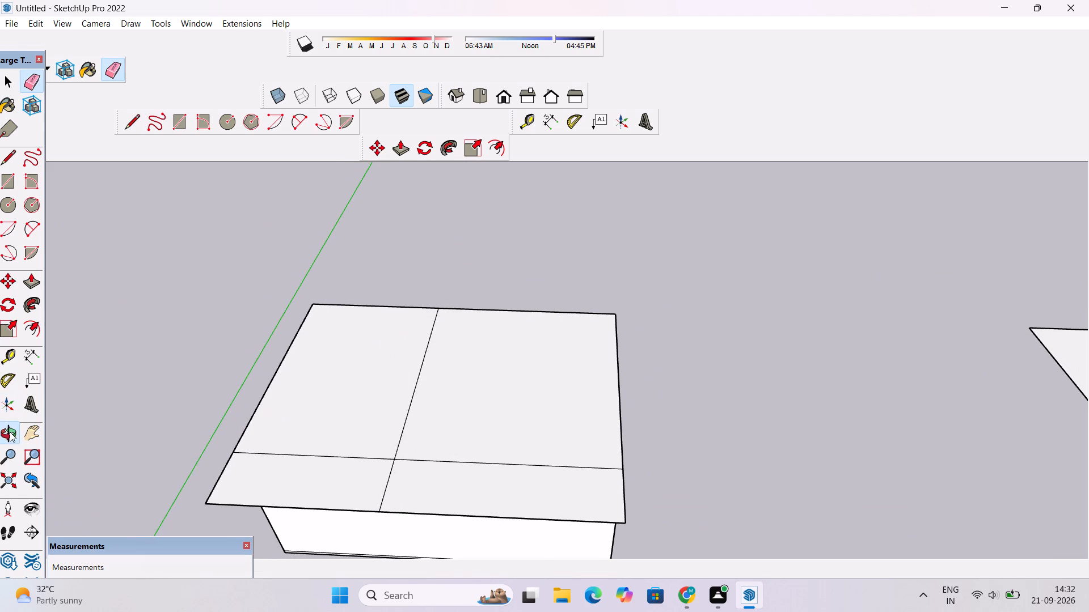
drag(137, 452, 209, 333)
scroll(218, 319, down, 6)
drag(291, 395, 294, 209)
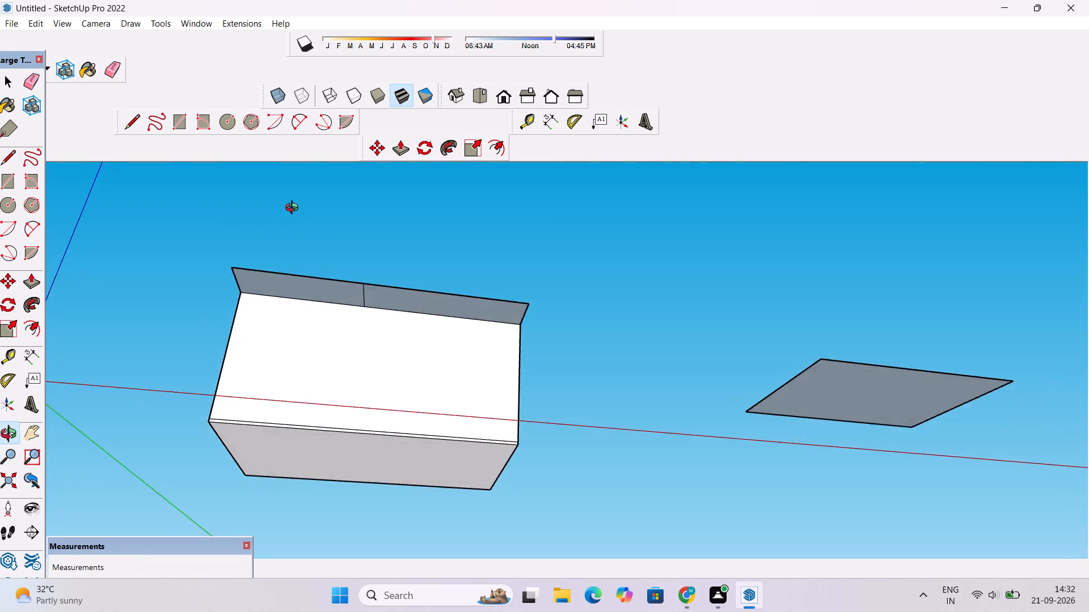
drag(294, 209, 299, 283)
scroll(299, 281, down, 3)
drag(309, 266, 307, 328)
scroll(308, 311, down, 3)
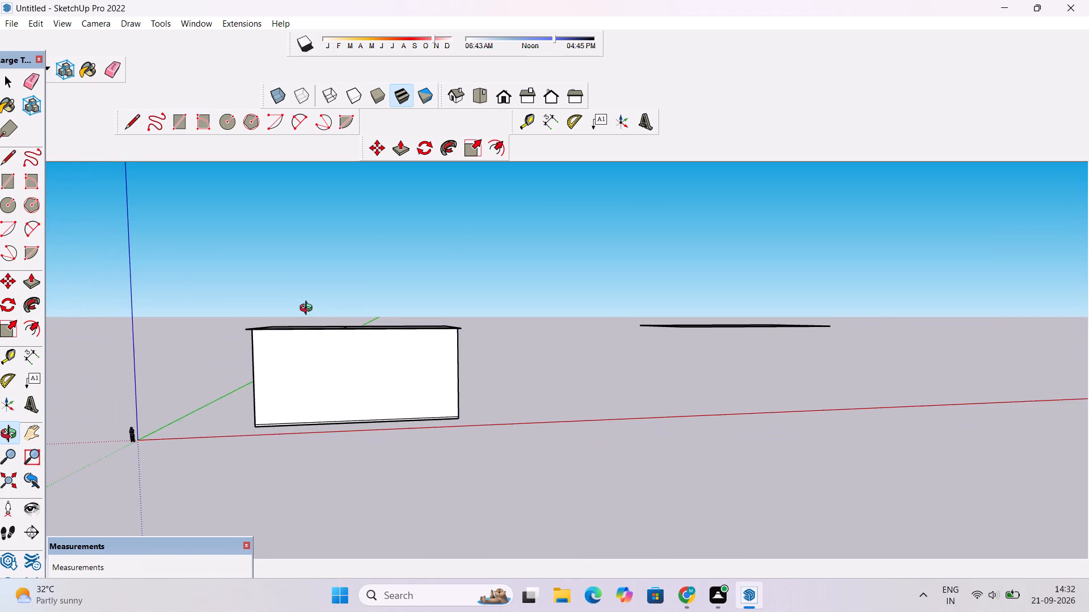
scroll(309, 309, down, 5)
scroll(313, 301, up, 7)
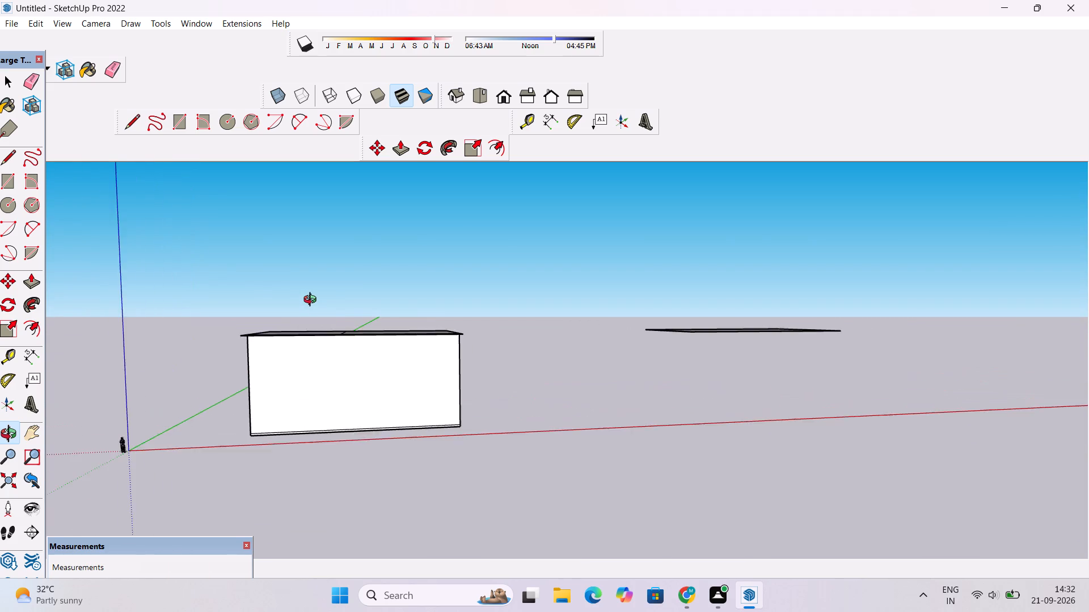
scroll(313, 301, up, 3)
drag(319, 292, 318, 332)
scroll(316, 333, down, 3)
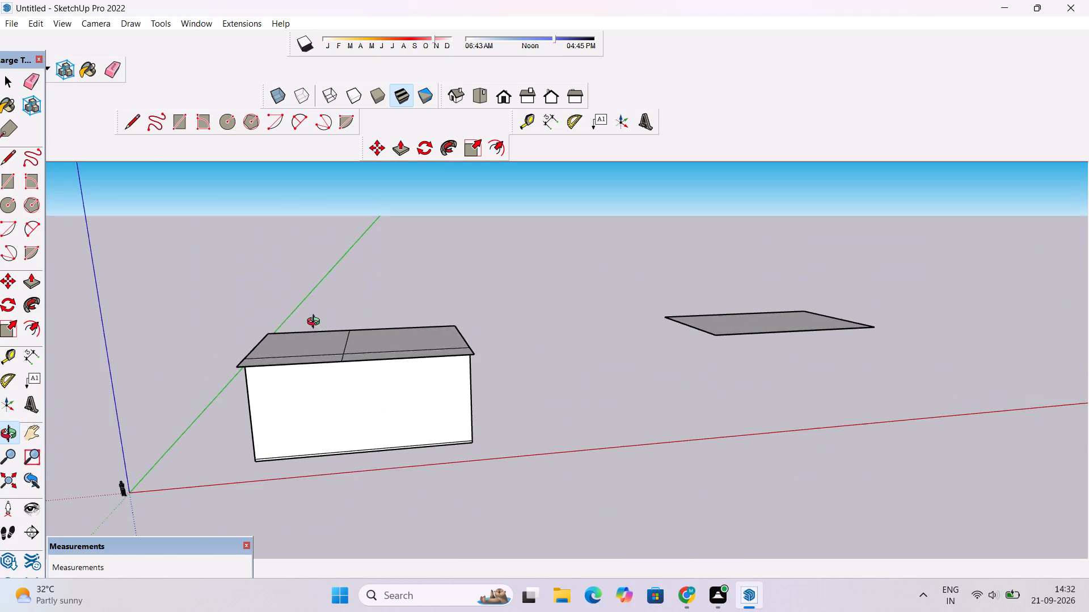
drag(319, 312, 301, 375)
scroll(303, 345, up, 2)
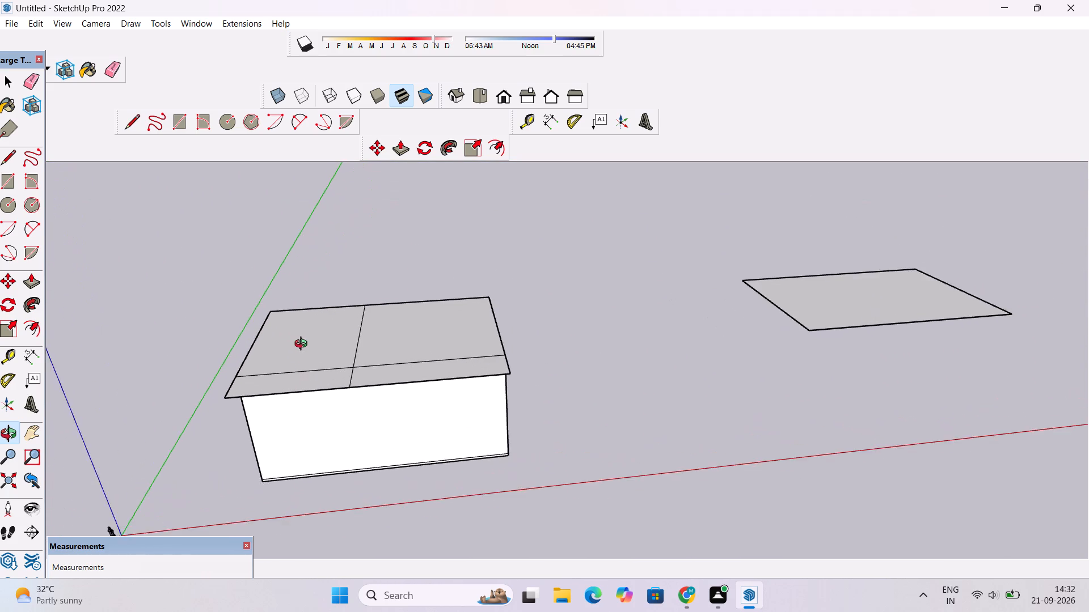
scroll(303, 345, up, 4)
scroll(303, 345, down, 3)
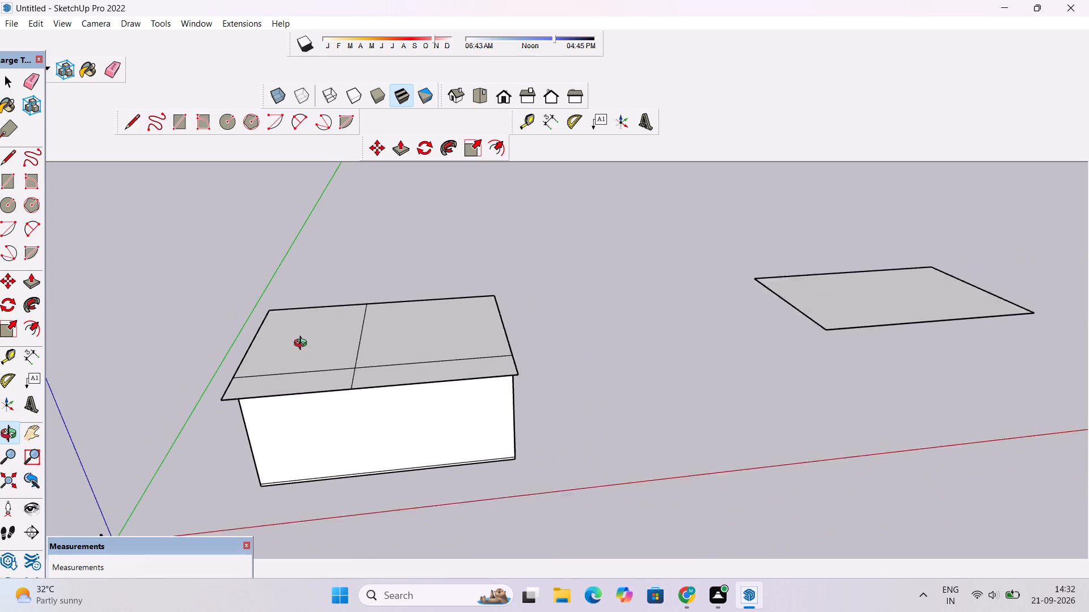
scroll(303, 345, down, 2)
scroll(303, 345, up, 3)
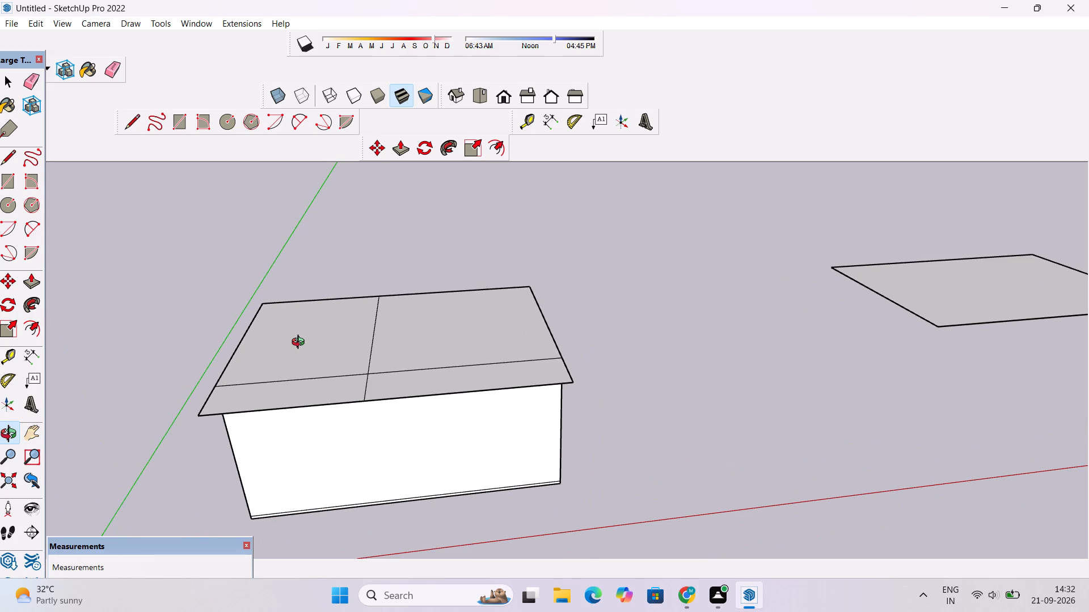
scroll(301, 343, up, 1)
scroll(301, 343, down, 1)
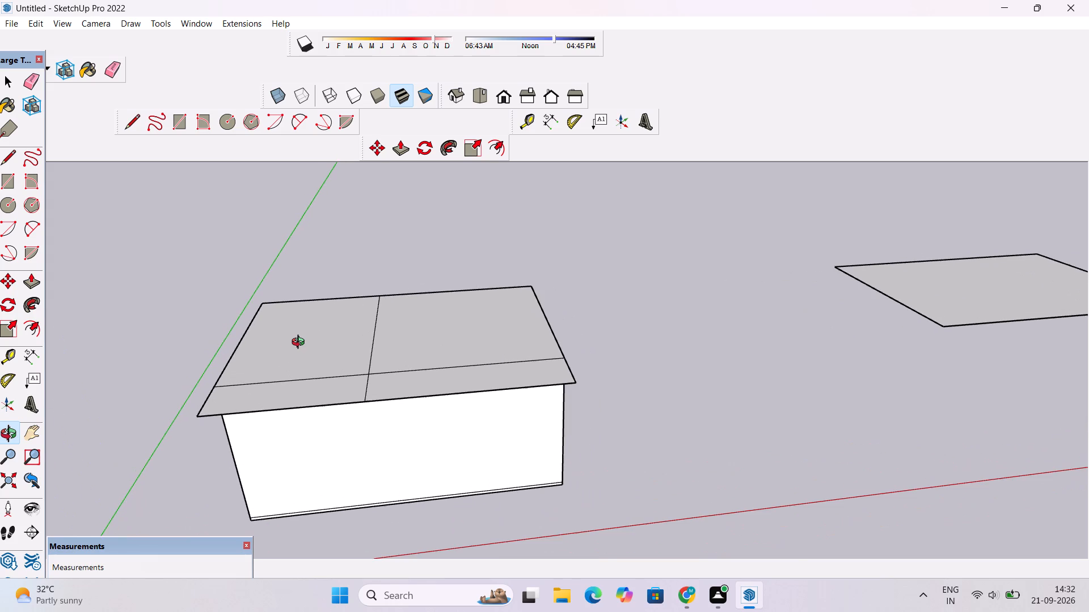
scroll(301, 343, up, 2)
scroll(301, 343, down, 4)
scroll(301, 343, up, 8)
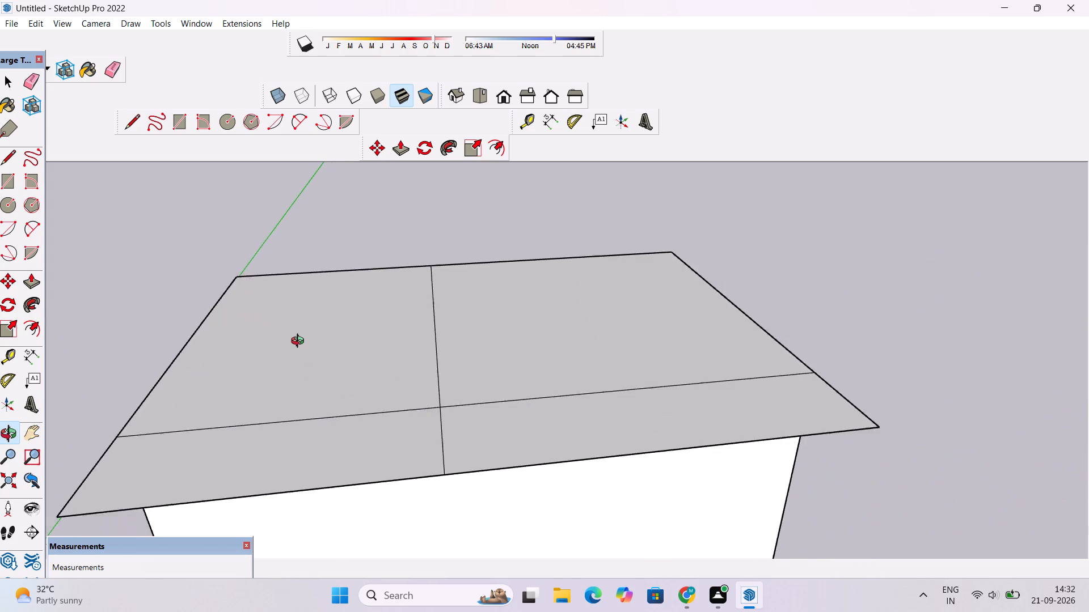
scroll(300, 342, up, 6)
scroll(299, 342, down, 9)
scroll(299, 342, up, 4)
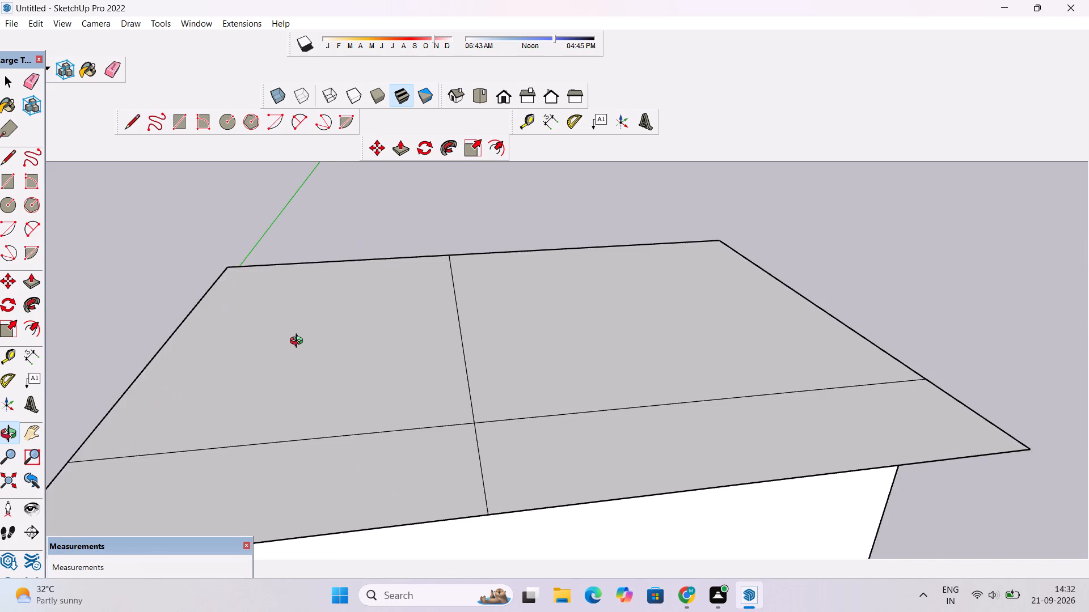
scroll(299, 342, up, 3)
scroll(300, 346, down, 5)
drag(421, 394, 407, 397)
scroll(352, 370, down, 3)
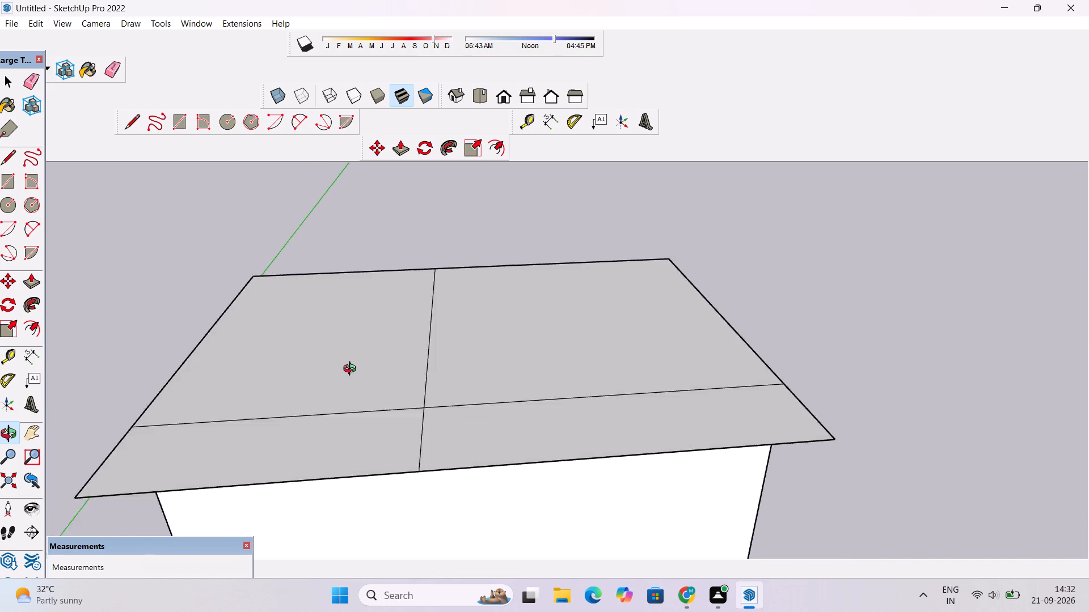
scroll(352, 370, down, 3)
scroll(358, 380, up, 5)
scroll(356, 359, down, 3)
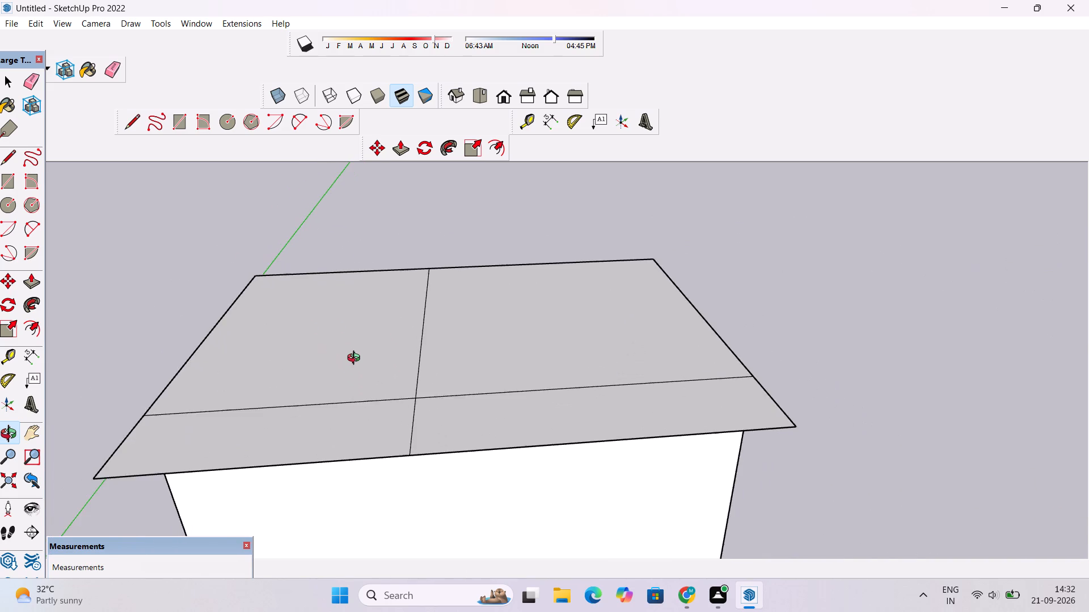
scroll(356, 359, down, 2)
Examine the divided roof, the block's wall facing the red axis and the separate copied face from high and low angles.
drag(357, 363, 361, 390)
shift+drag(356, 394, 433, 409)
scroll(434, 403, down, 4)
drag(442, 424, 439, 427)
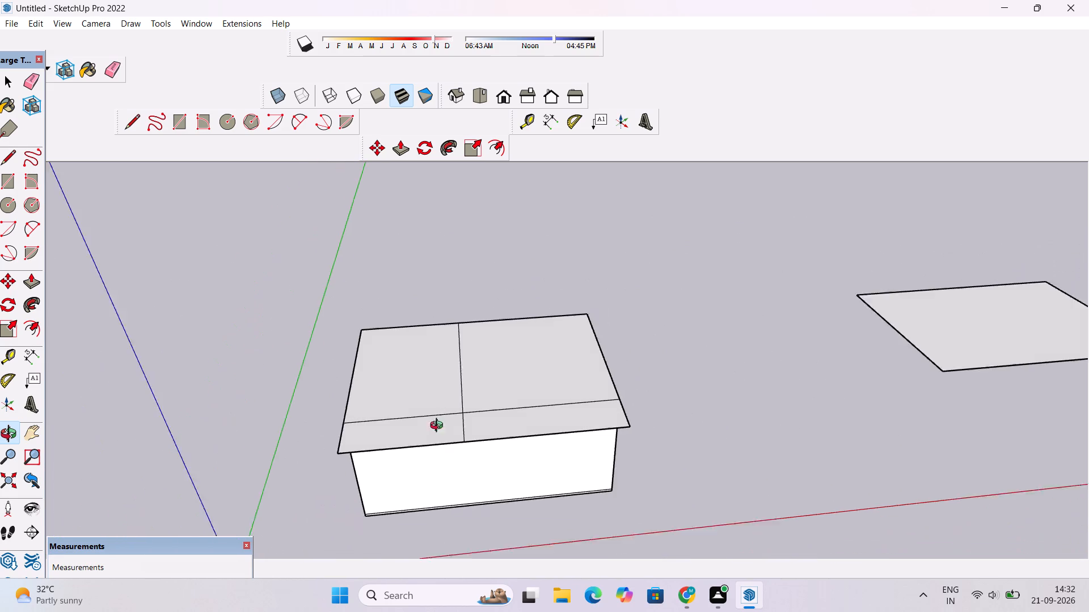
drag(439, 427, 377, 358)
scroll(375, 346, down, 5)
drag(392, 393, 413, 436)
scroll(408, 407, up, 2)
shift+drag(405, 398, 425, 401)
scroll(418, 384, up, 2)
shift+drag(419, 378, 428, 393)
scroll(428, 393, down, 4)
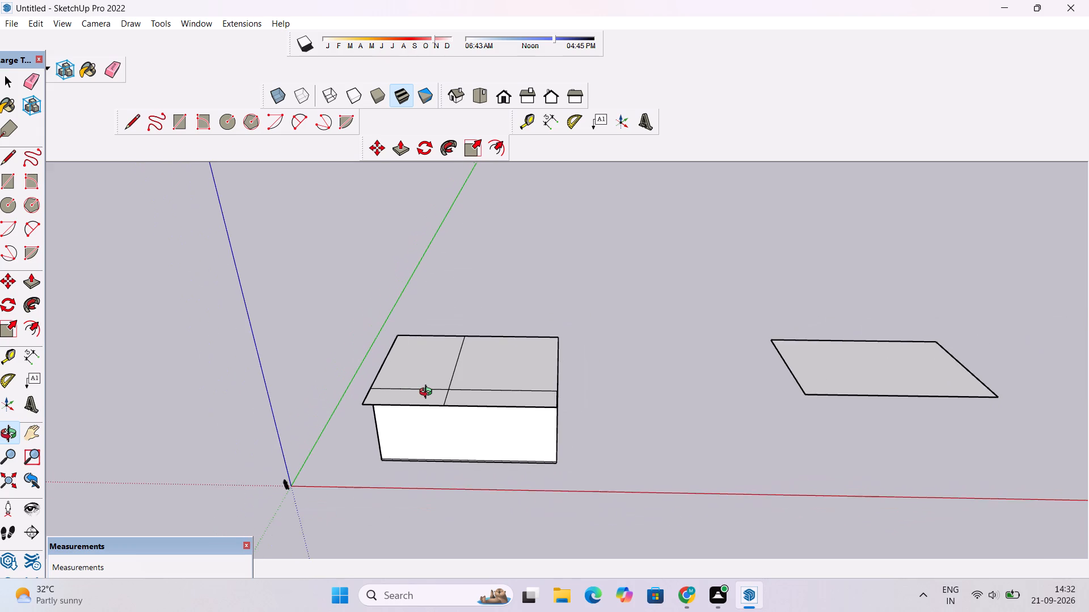
shift+drag(428, 394, 448, 351)
scroll(448, 351, down, 3)
drag(448, 353, 458, 413)
scroll(461, 370, up, 7)
shift+drag(477, 381, 489, 417)
scroll(482, 403, down, 4)
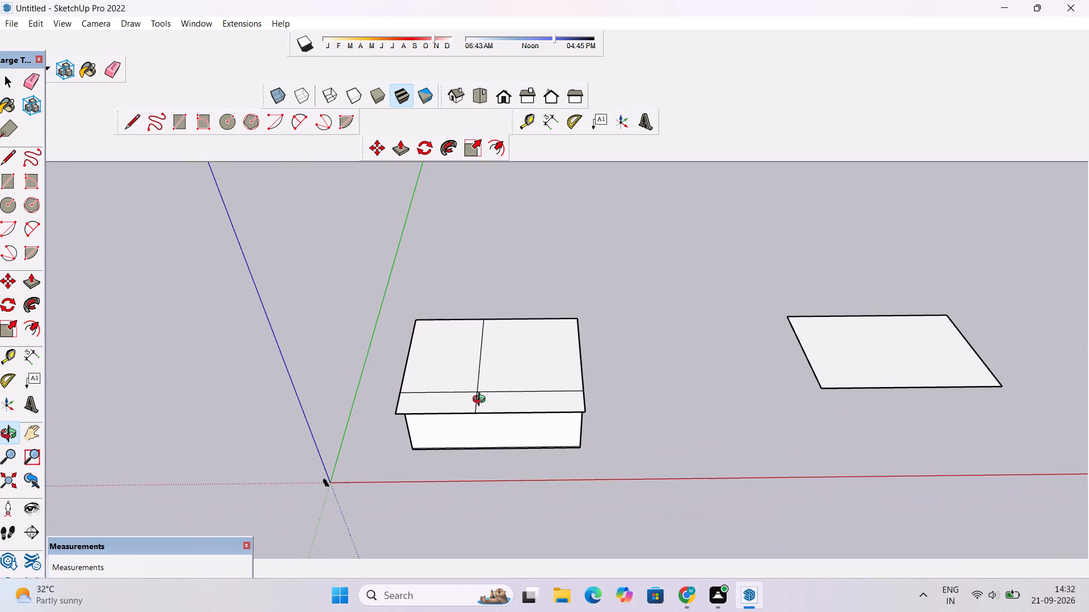
shift+drag(478, 407, 487, 341)
drag(503, 396, 506, 290)
drag(475, 355, 482, 300)
drag(482, 300, 484, 338)
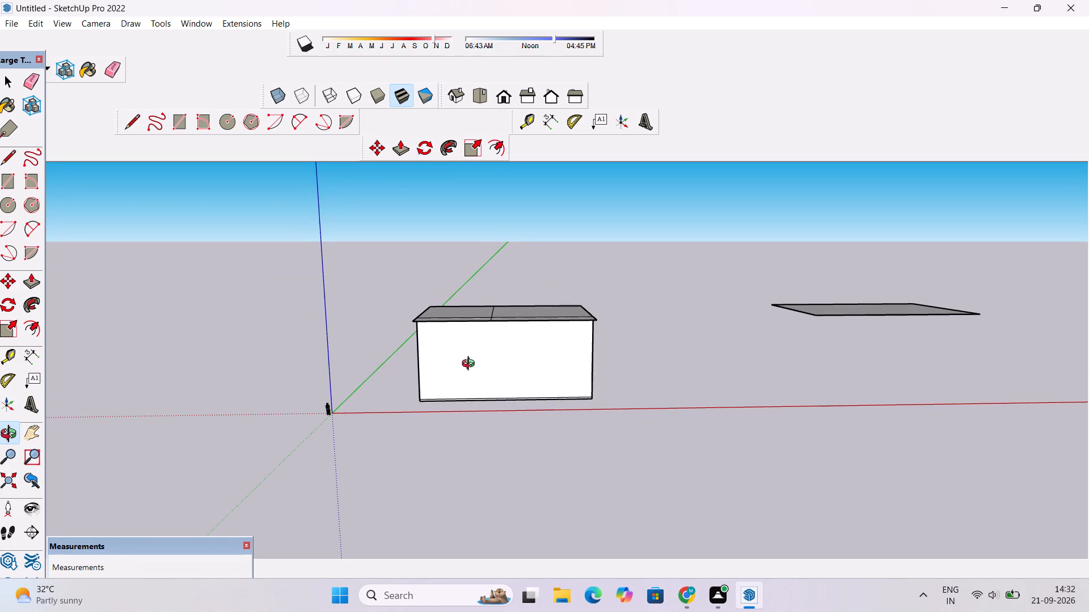
scroll(469, 369, down, 2)
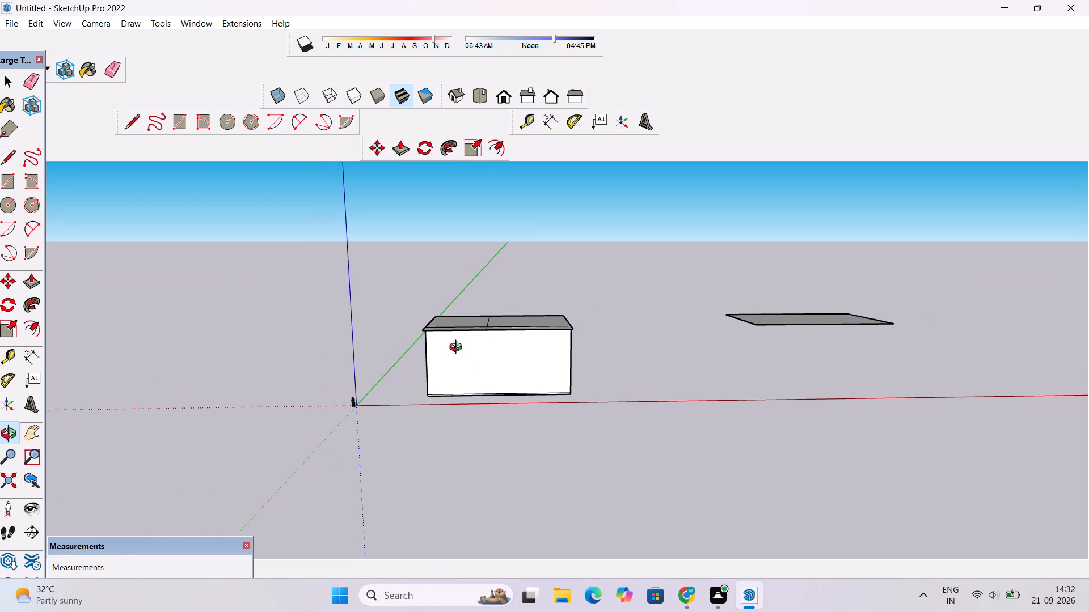
scroll(458, 350, down, 3)
drag(460, 354, 460, 434)
scroll(463, 409, up, 3)
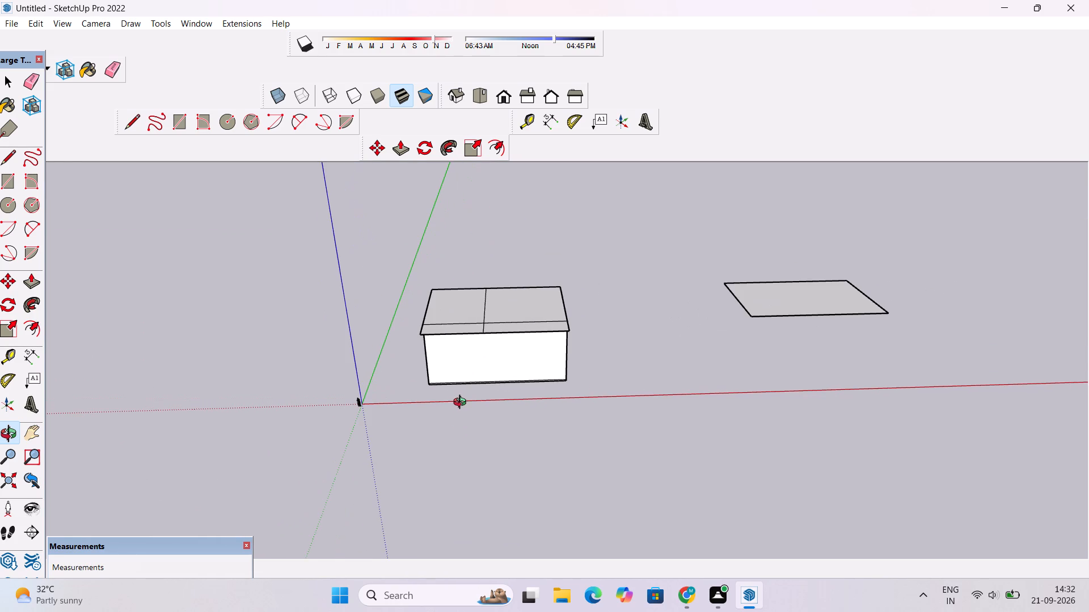
scroll(459, 401, down, 1)
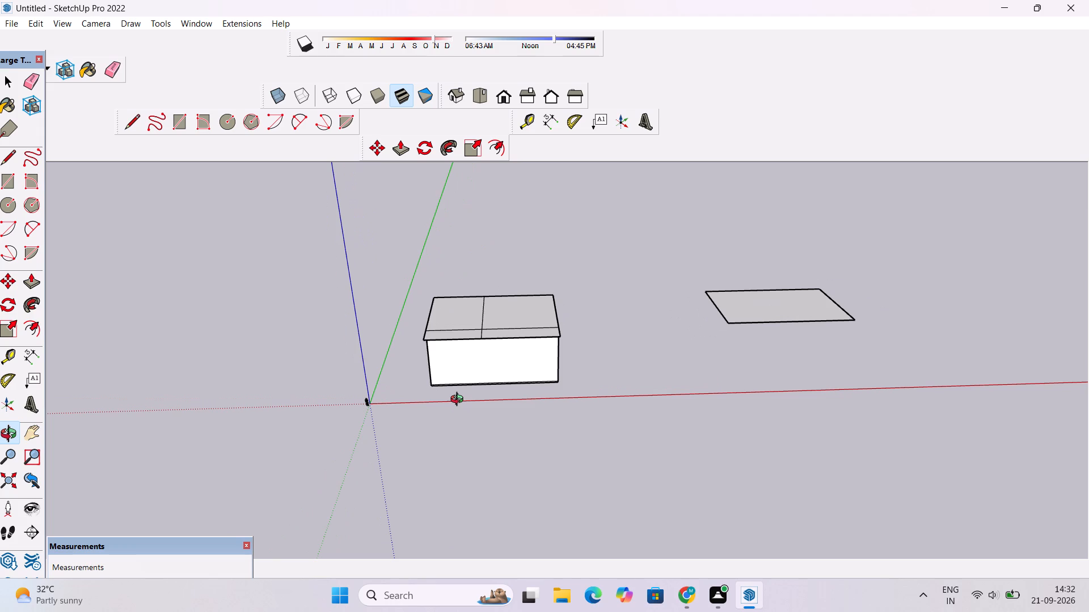
scroll(457, 400, down, 3)
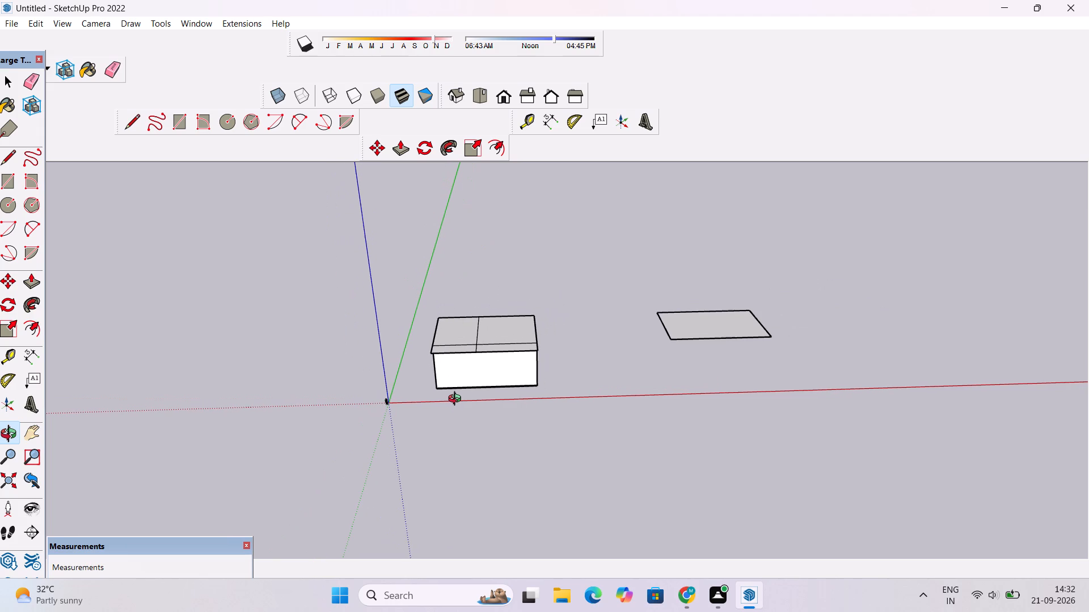
shift+drag(458, 401, 443, 443)
scroll(444, 433, up, 7)
drag(444, 432, 444, 446)
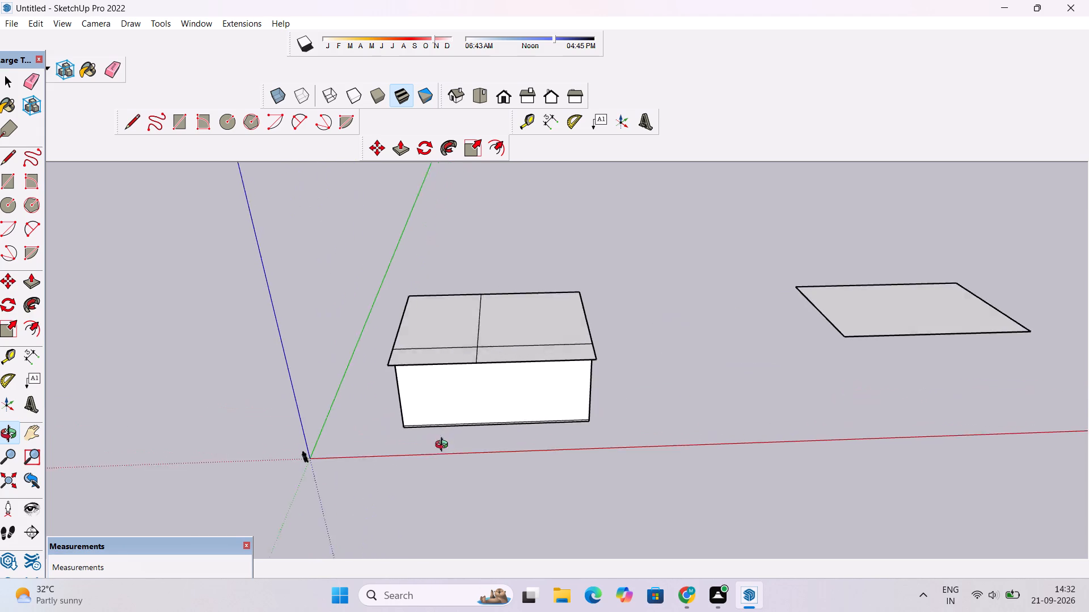
drag(444, 446, 430, 365)
scroll(430, 364, down, 6)
drag(430, 399, 434, 465)
scroll(444, 409, up, 5)
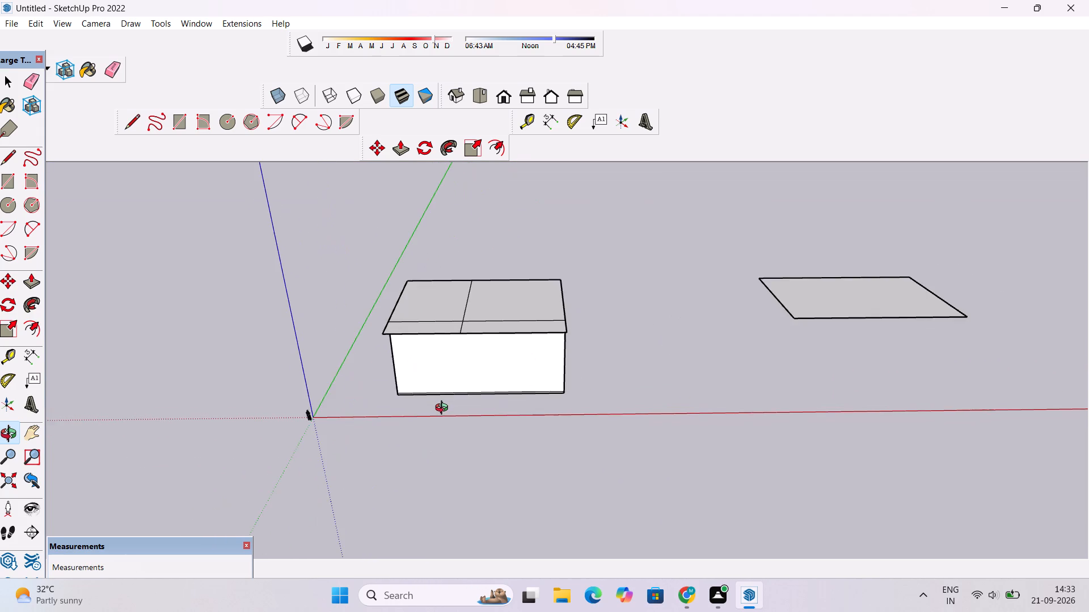
Push/Pull the thin base strip under the block's overhang-side wall outward by 40'.
shift+drag(444, 409, 427, 298)
drag(431, 352, 433, 422)
scroll(429, 291, up, 5)
drag(430, 315, 440, 346)
scroll(440, 346, up, 1)
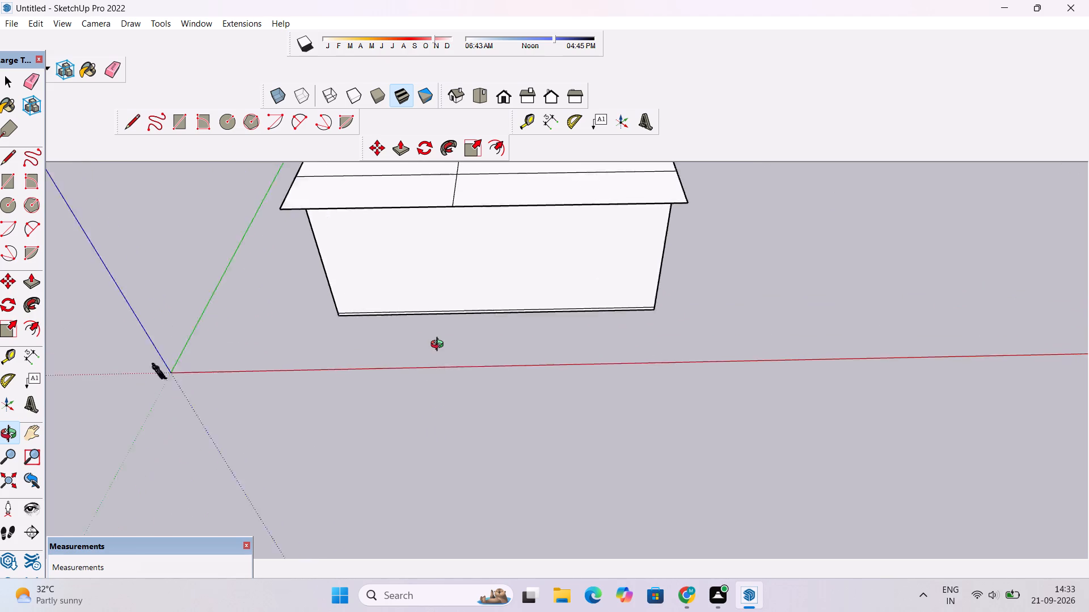
scroll(440, 346, up, 2)
drag(440, 346, 444, 328)
key(p)
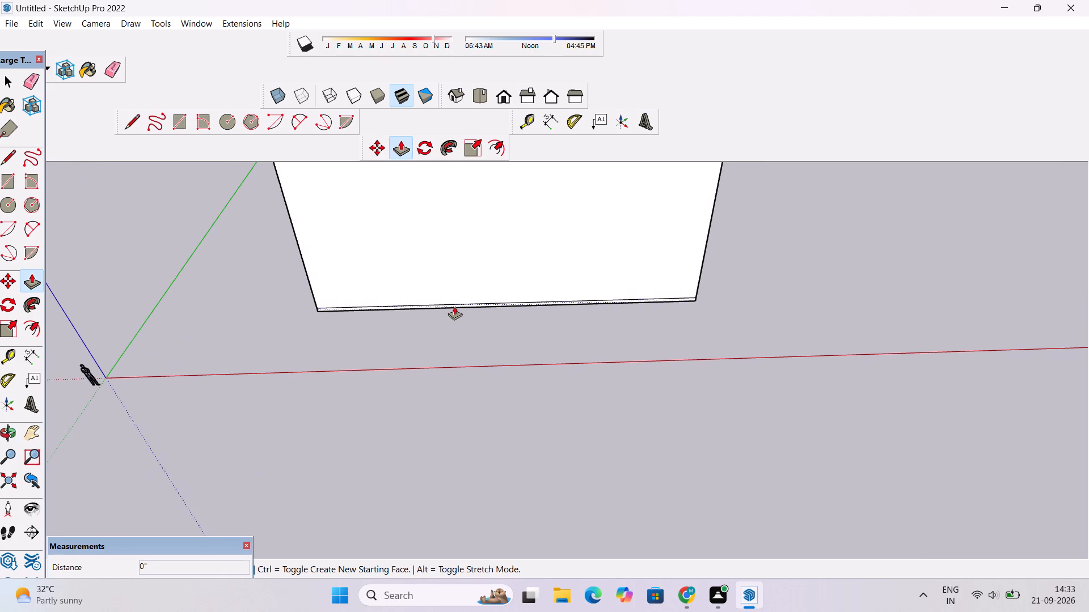
scroll(454, 306, up, 5)
click(454, 306)
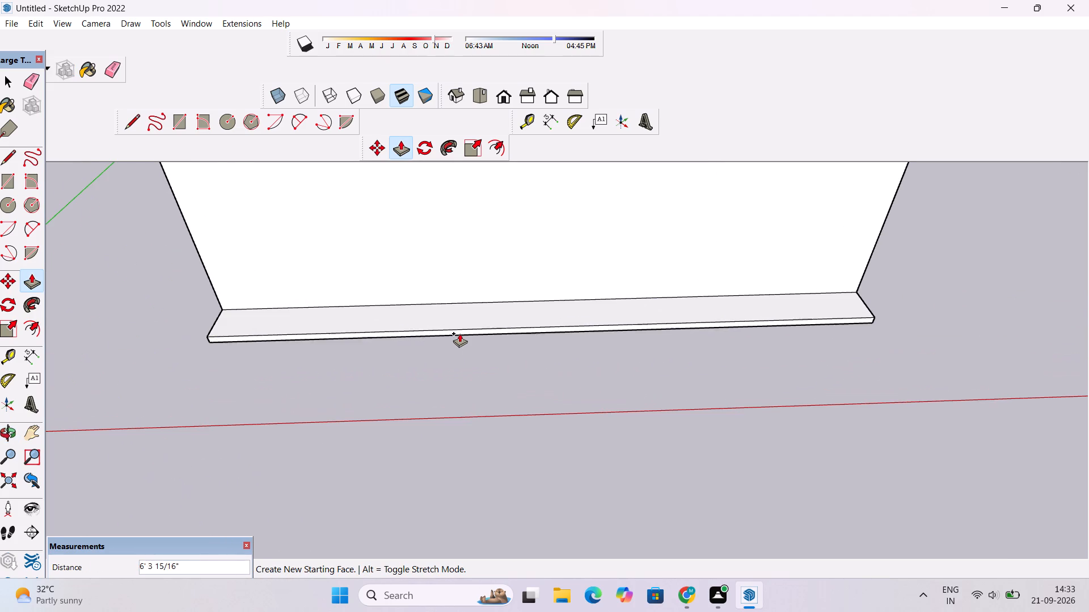
scroll(461, 329, down, 13)
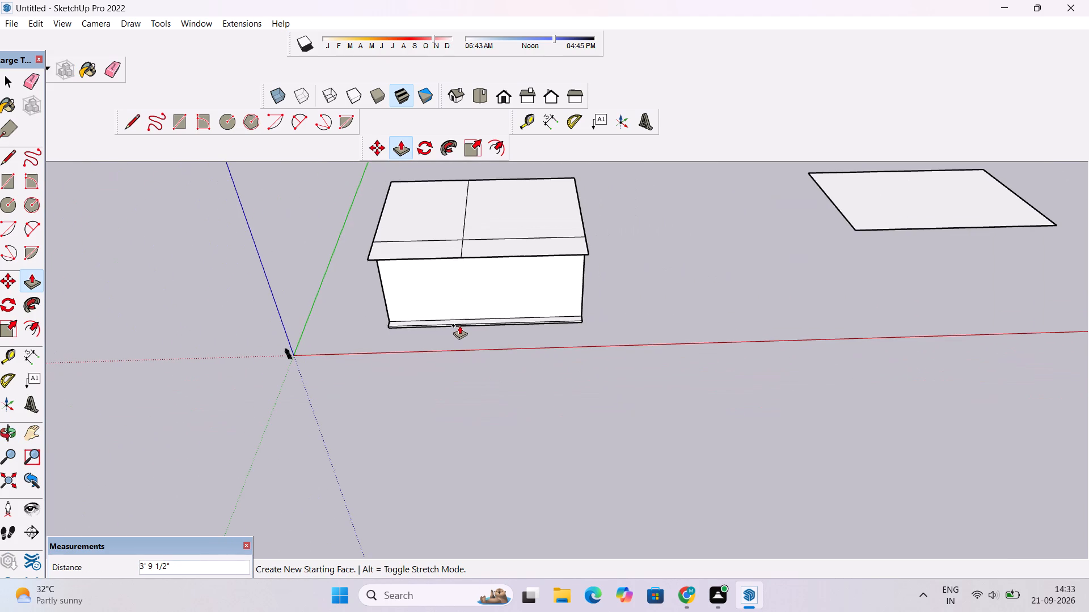
scroll(459, 330, down, 1)
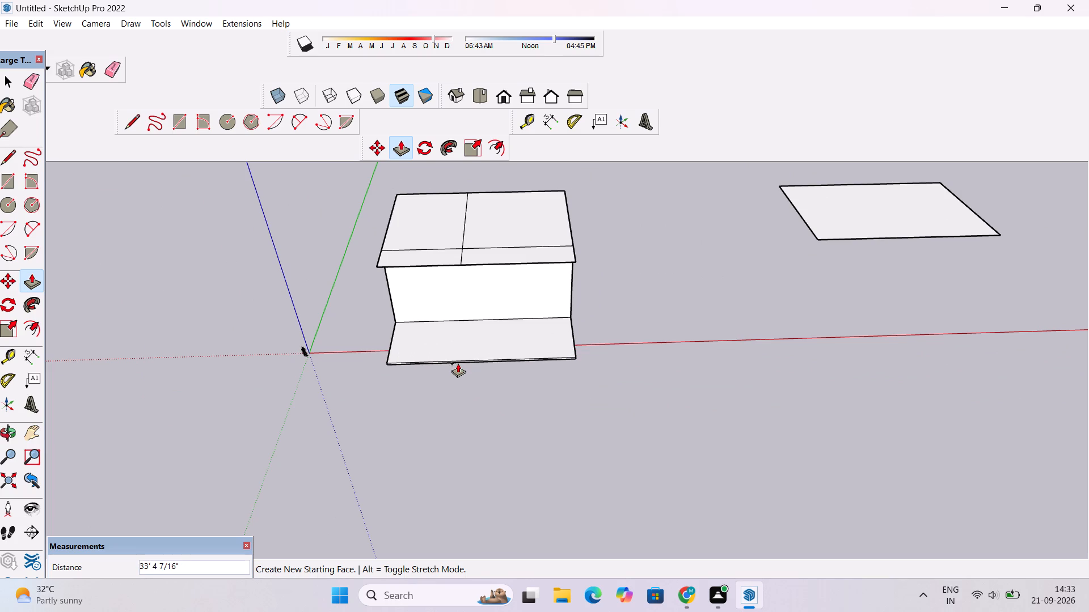
text(40')
key(Return)
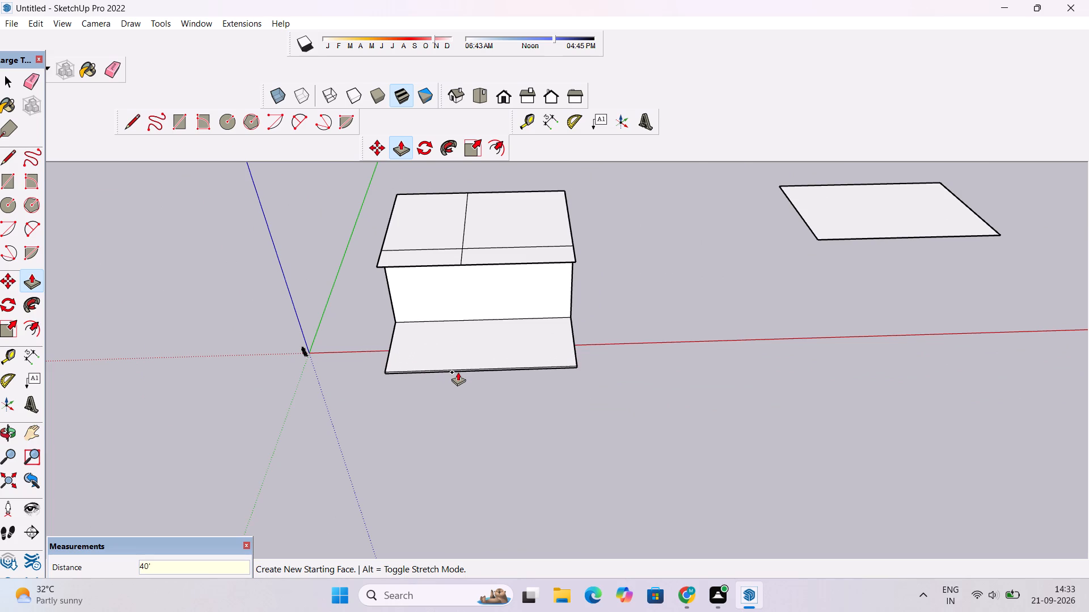
Examine the extended base slab and the block from low side and raised angles.
key(p)
key(o)
drag(521, 414, 176, 270)
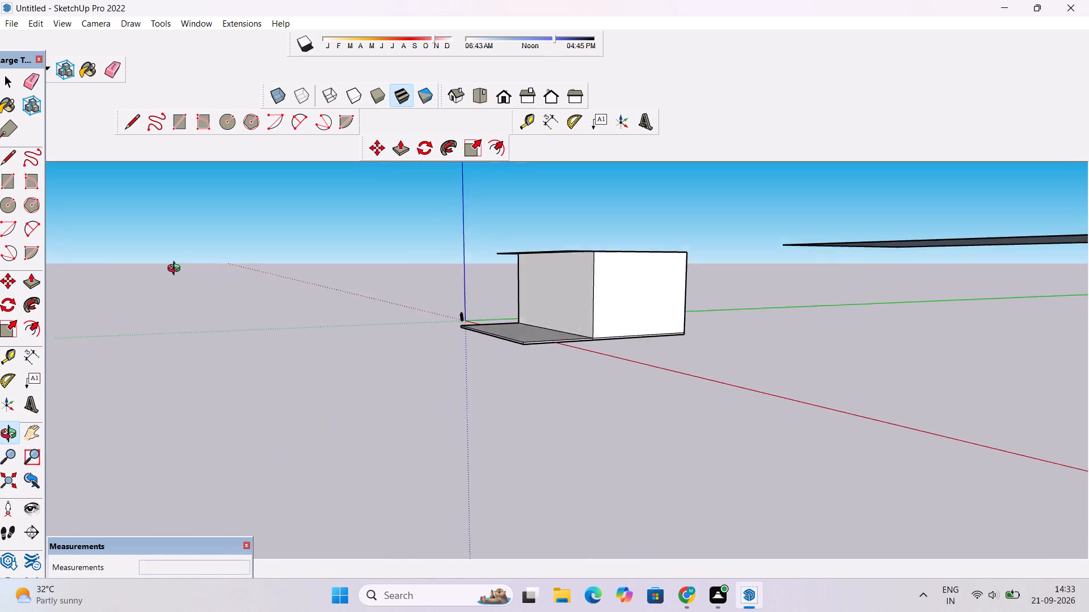
drag(176, 270, 171, 269)
drag(556, 298, 589, 389)
scroll(468, 337, down, 5)
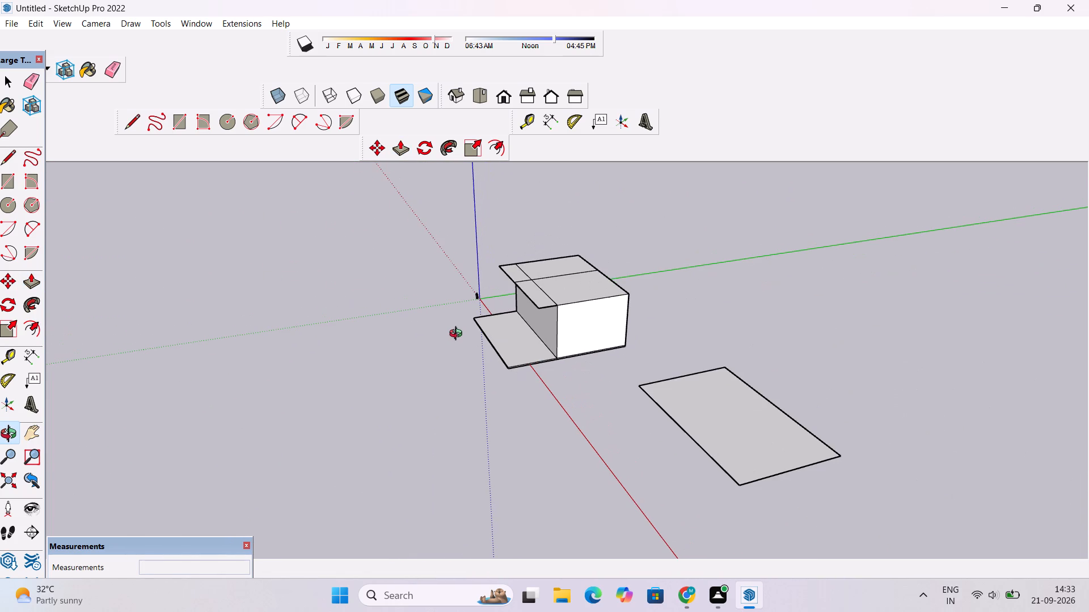
drag(447, 333, 690, 351)
scroll(632, 340, down, 4)
drag(491, 358, 567, 379)
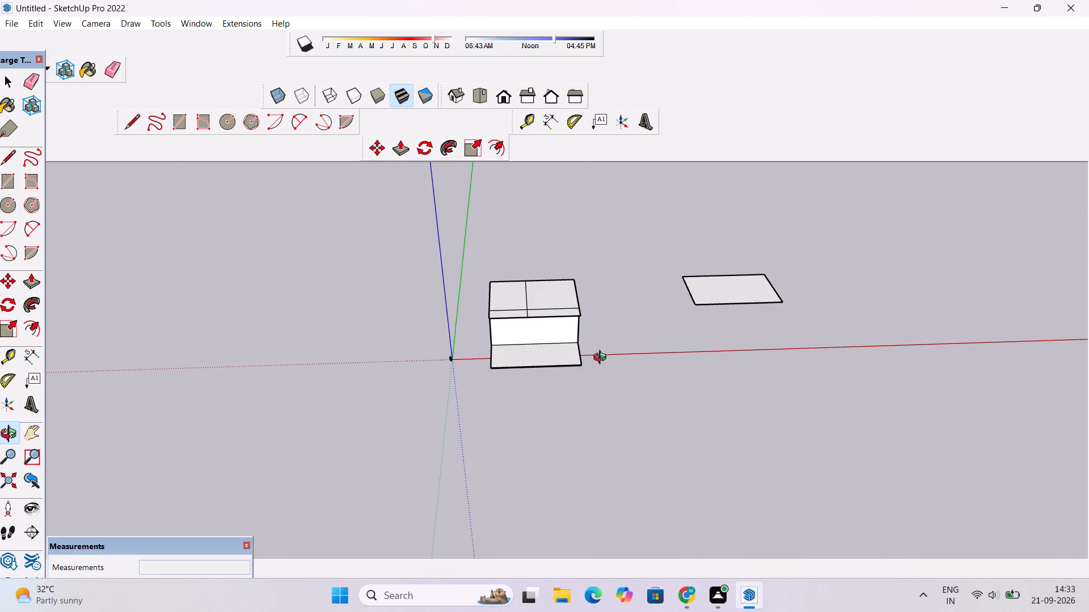
Erase the dividing line across the main roof area, keeping its short segment on the overhang.
scroll(602, 358, up, 4)
shift+drag(583, 343, 581, 368)
scroll(514, 333, up, 4)
shift+drag(514, 333, 495, 375)
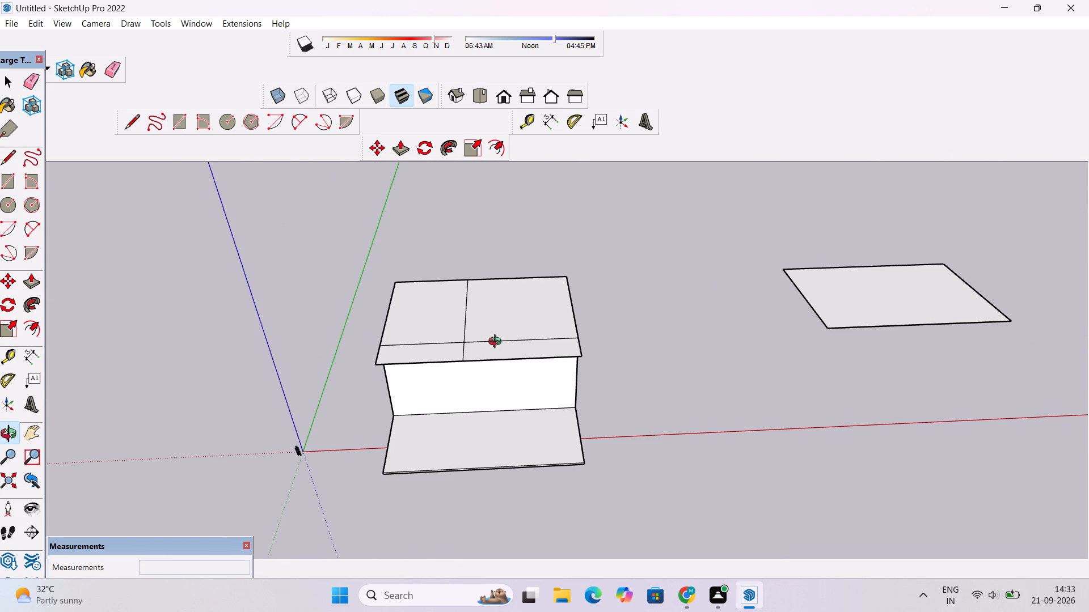
scroll(499, 332, up, 3)
key(e)
drag(473, 277, 448, 294)
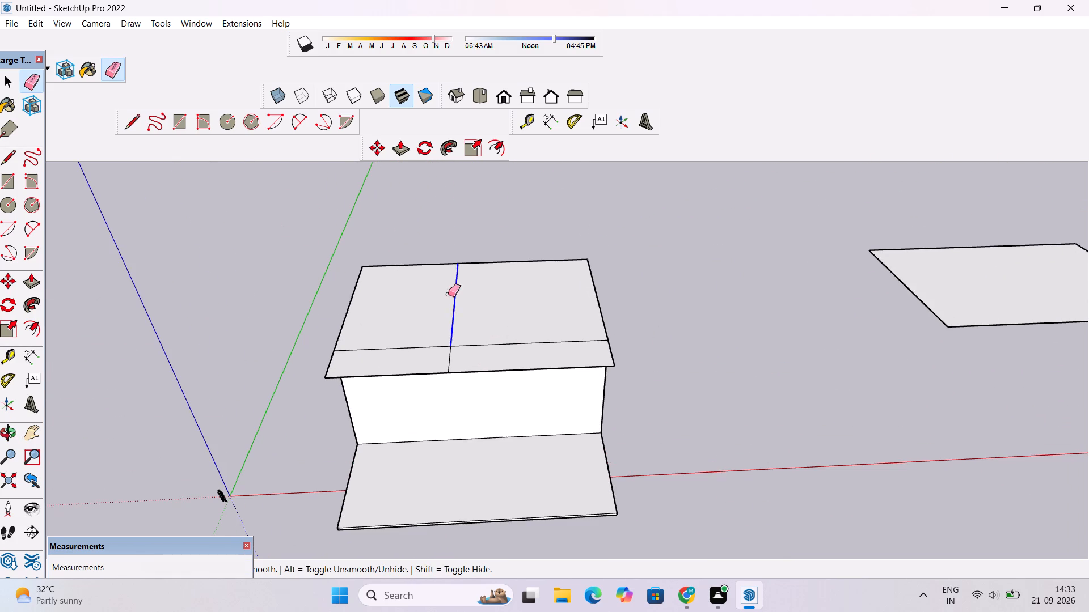
drag(448, 294, 442, 299)
scroll(416, 314, down, 4)
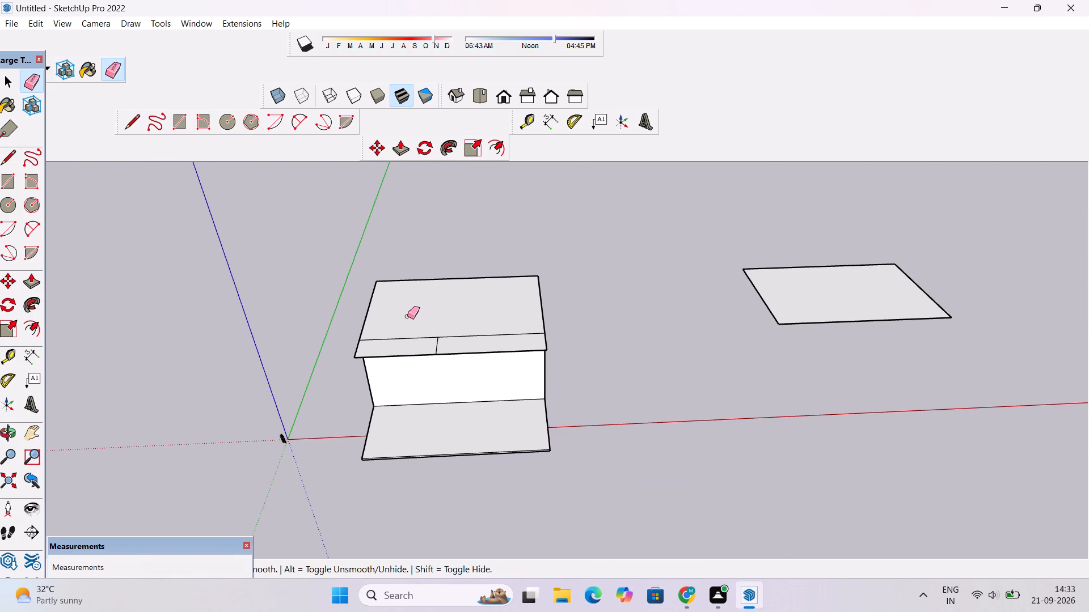
Examine the block, its overhang and the base slab from raised, low and eye-level side angles.
click(26, 349)
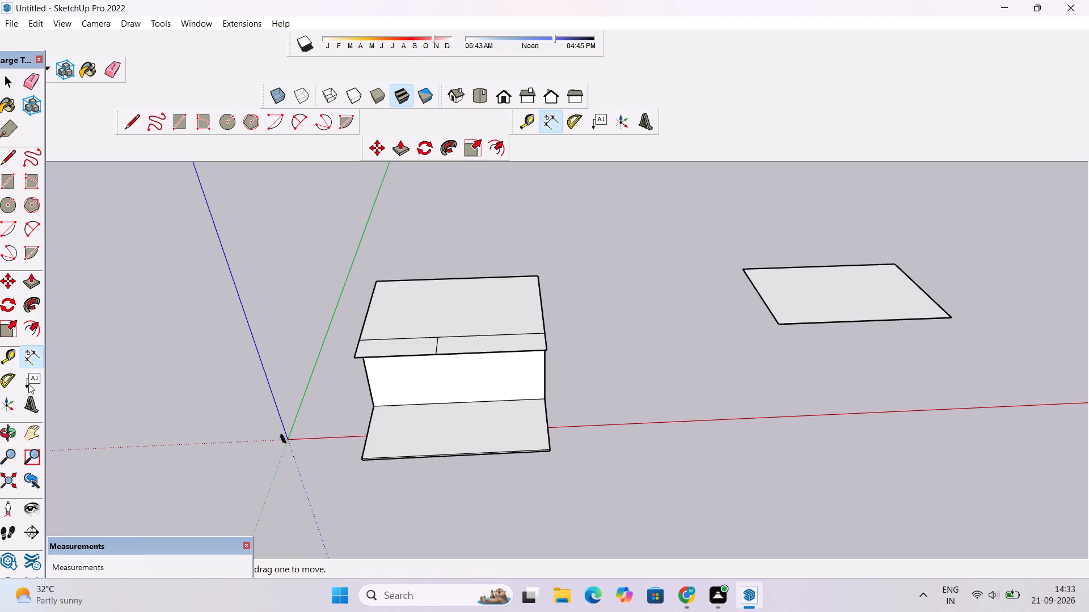
click(6, 440)
drag(495, 377, 405, 316)
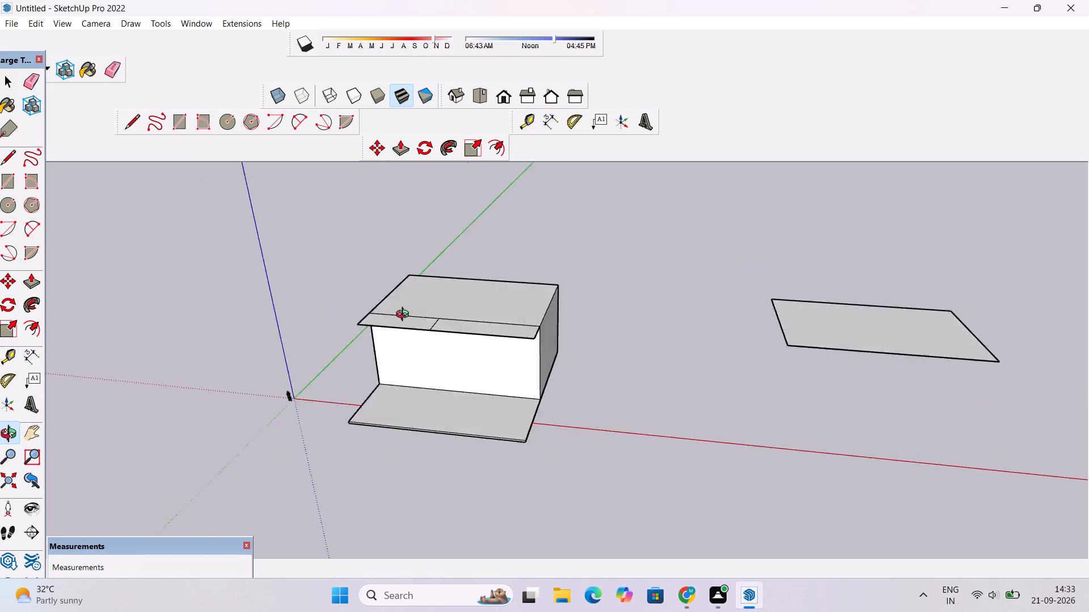
drag(405, 316, 356, 209)
scroll(591, 303, up, 4)
drag(544, 362, 524, 398)
scroll(522, 385, down, 5)
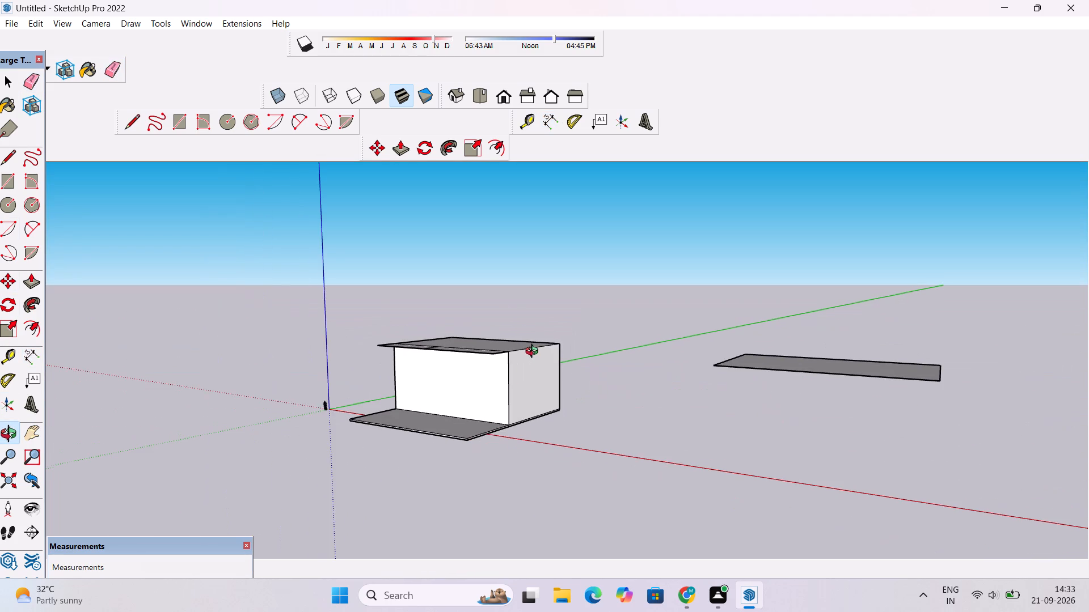
scroll(534, 352, up, 1)
shift+drag(533, 352, 512, 287)
scroll(510, 287, down, 3)
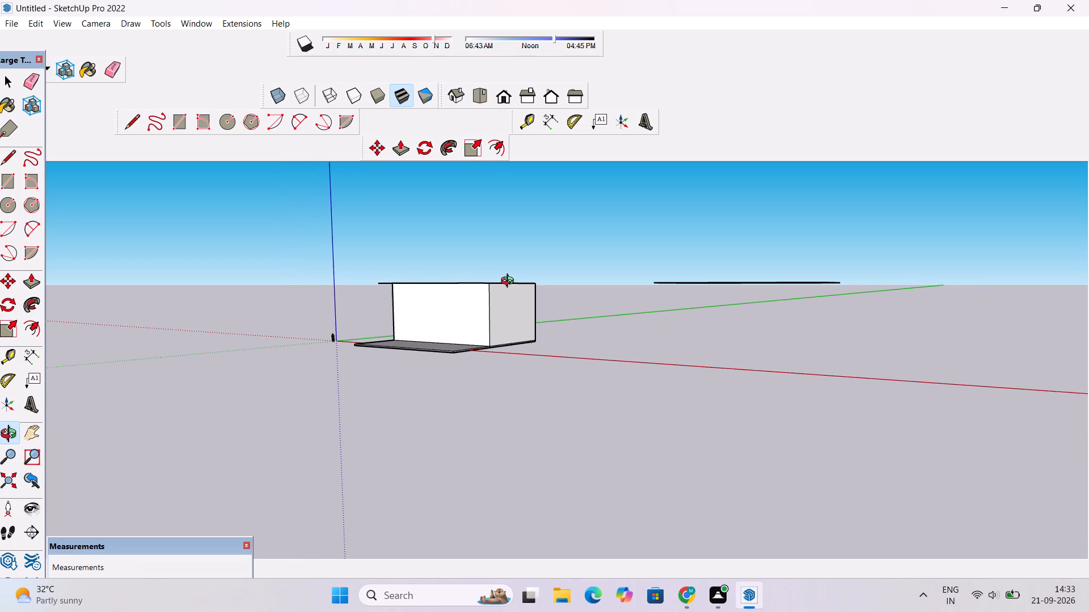
scroll(510, 282, down, 2)
scroll(510, 282, up, 2)
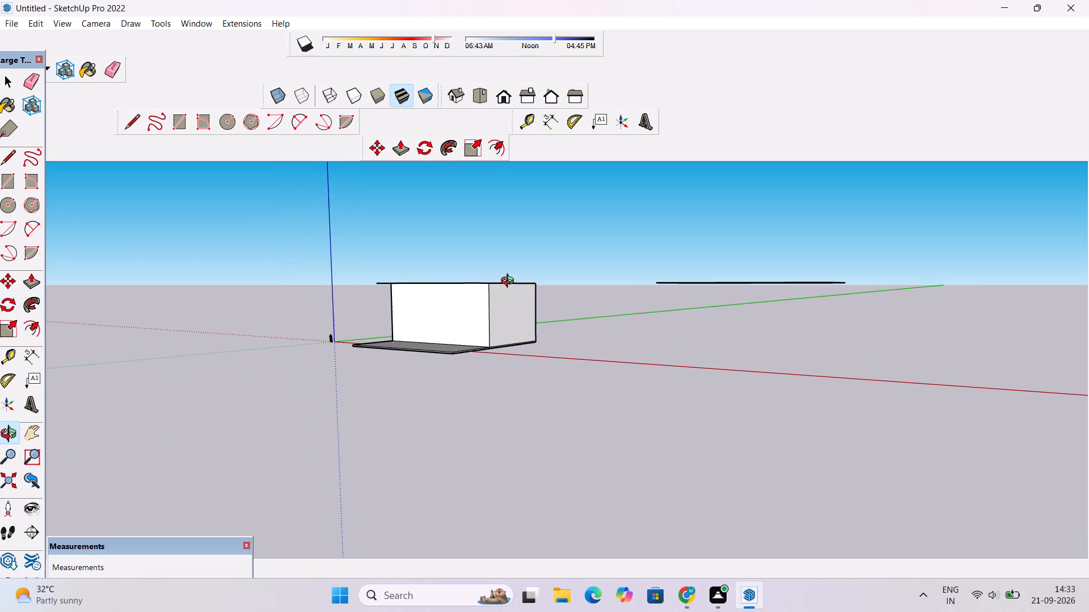
scroll(466, 228, down, 2)
scroll(466, 258, up, 3)
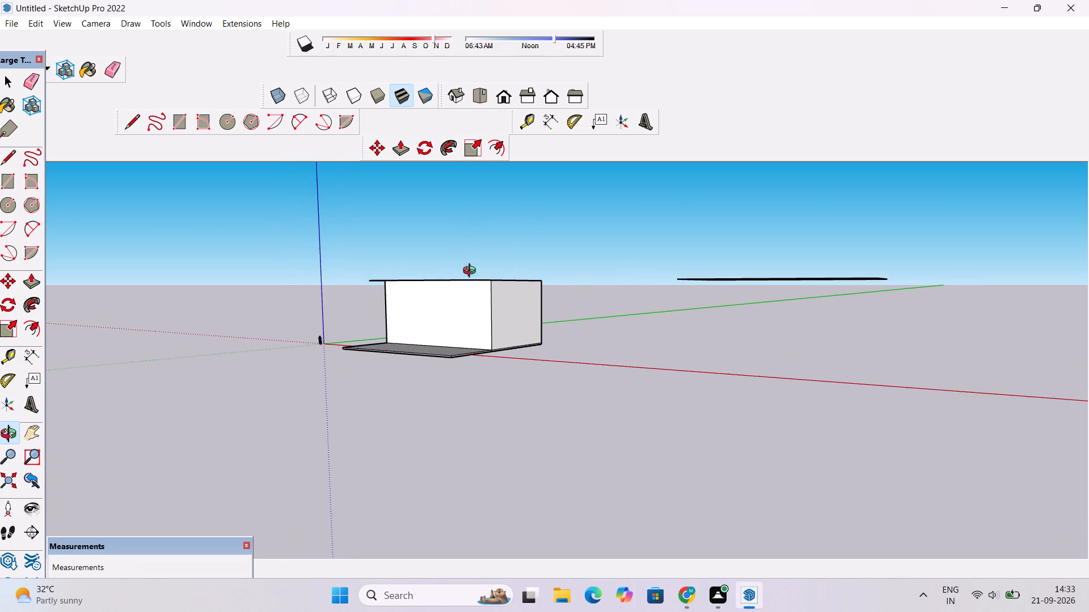
drag(475, 299, 476, 329)
scroll(478, 329, up, 3)
click(484, 331)
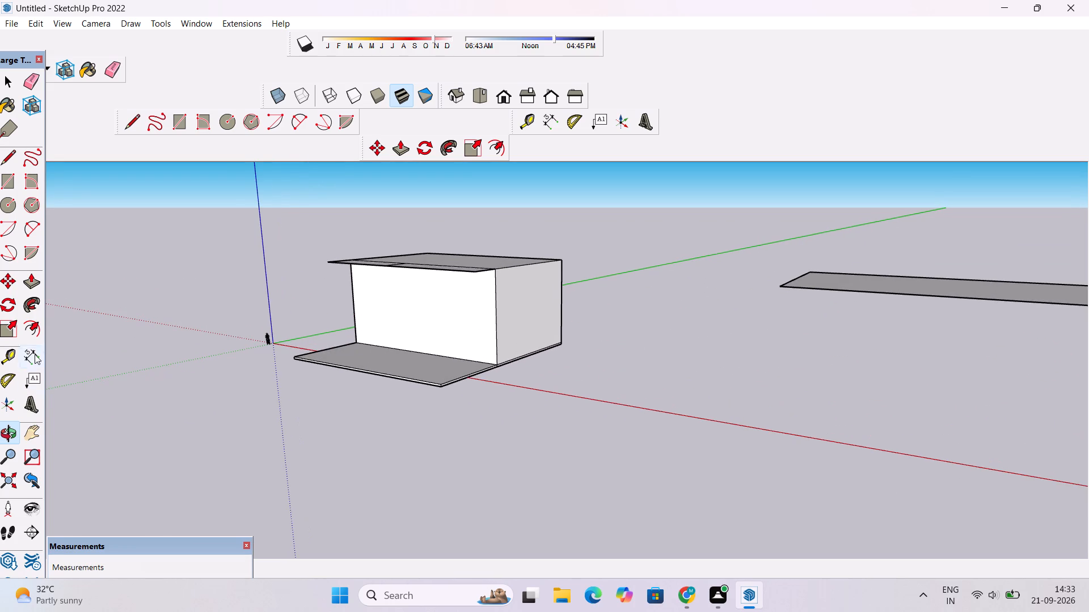
Measure the height of the block's vertical corner edge between the base slab and the roof.
click(35, 355)
scroll(518, 347, up, 4)
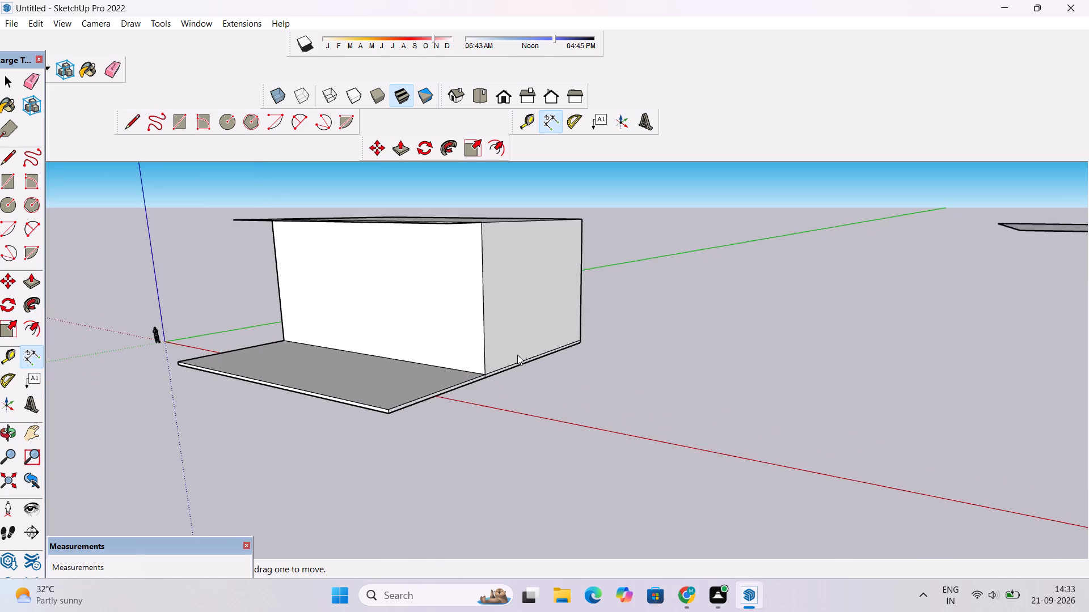
scroll(517, 355, up, 4)
click(466, 385)
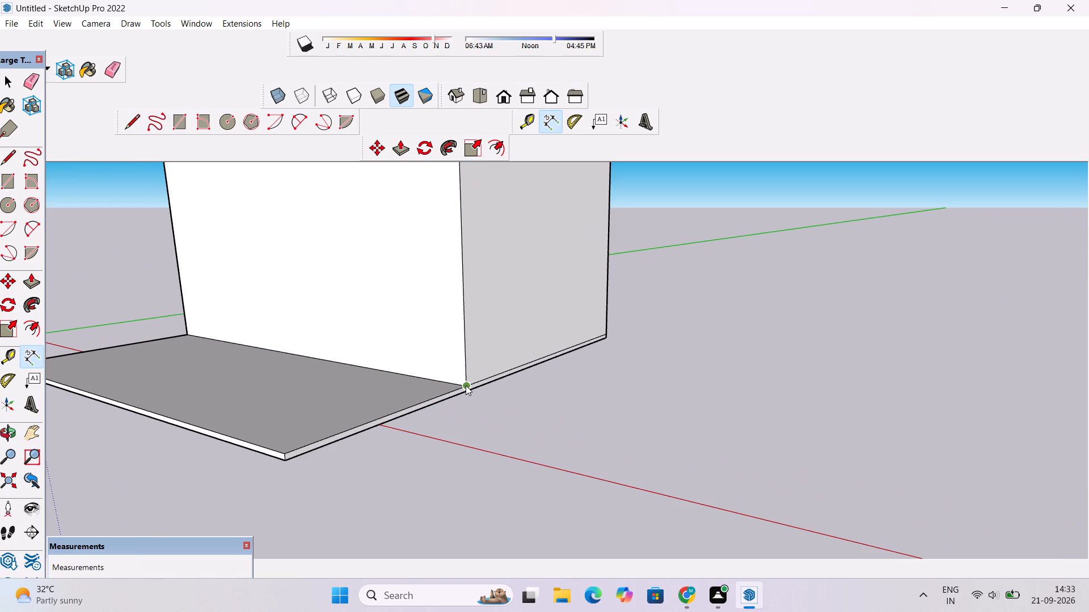
scroll(466, 385, down, 5)
scroll(461, 232, up, 3)
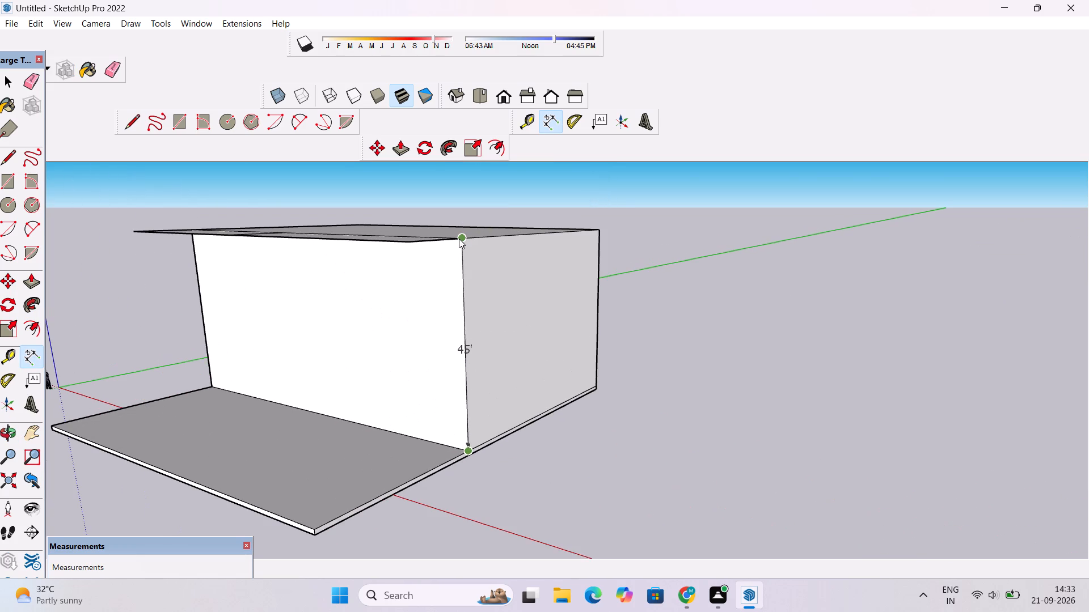
click(459, 239)
key(space)
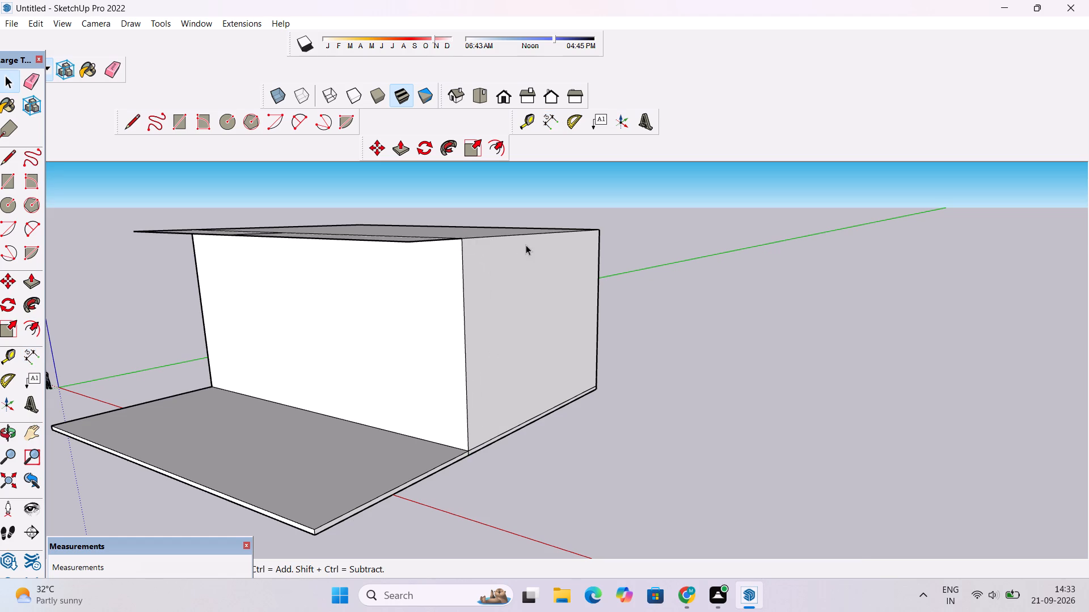
Examine the block's front wall, roof overhang and base slab from several raised and low angles.
scroll(526, 245, down, 3)
key(o)
drag(645, 38, 715, 134)
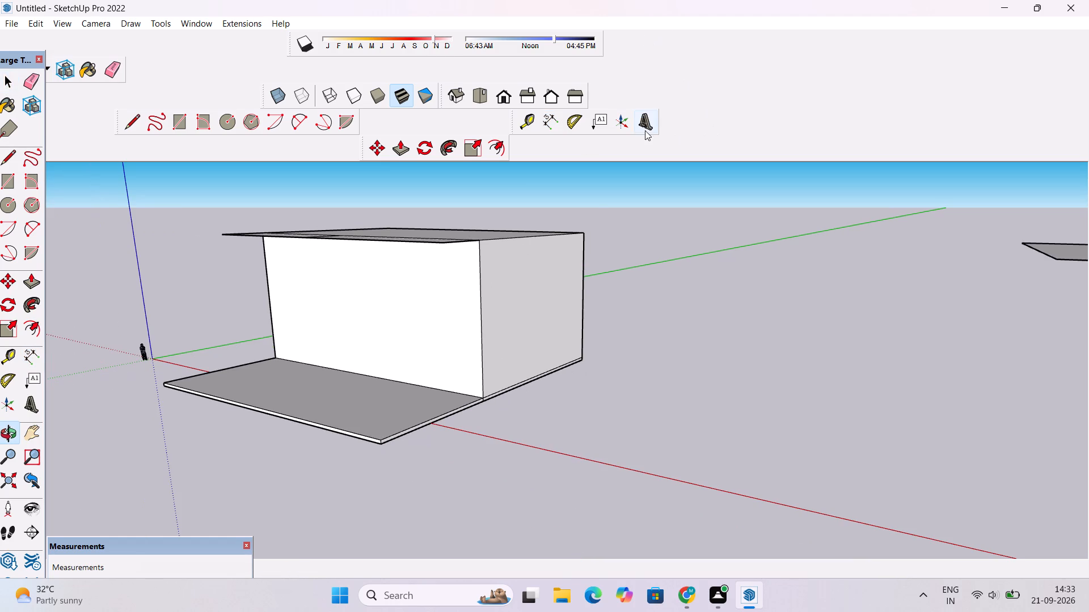
key(o)
scroll(457, 315, down, 4)
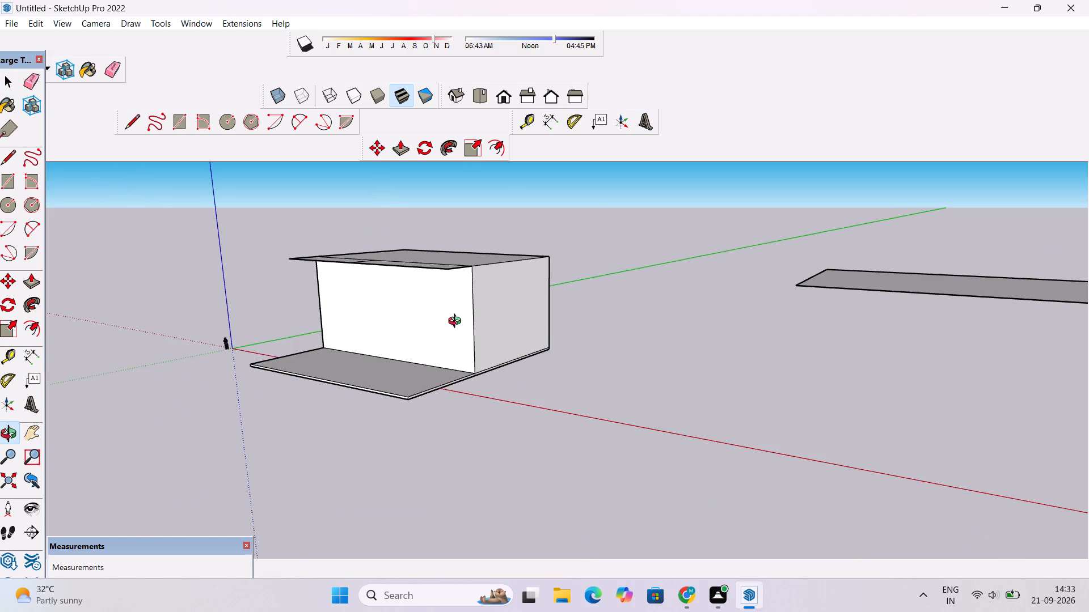
drag(459, 322, 531, 377)
scroll(506, 353, up, 1)
shift+drag(455, 341, 577, 341)
scroll(577, 341, down, 4)
drag(550, 328, 647, 356)
scroll(630, 320, up, 4)
shift+drag(621, 318, 597, 348)
scroll(594, 348, down, 4)
drag(546, 336, 489, 268)
drag(488, 278, 489, 337)
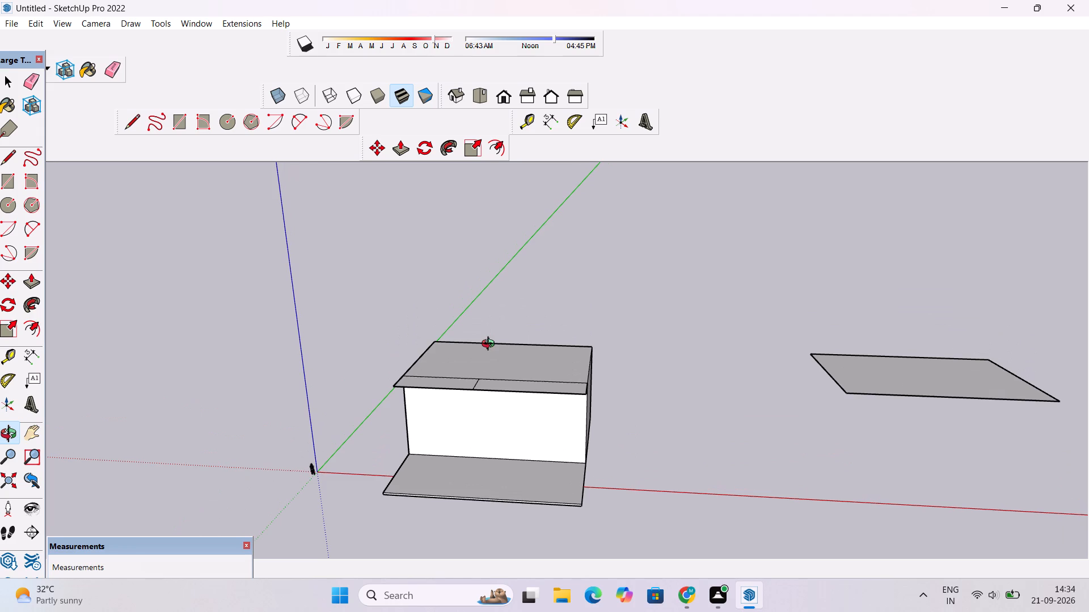
Push/Pull the main roof face behind the overhang up 45' to form the upper floor.
scroll(491, 343, up, 2)
key(p)
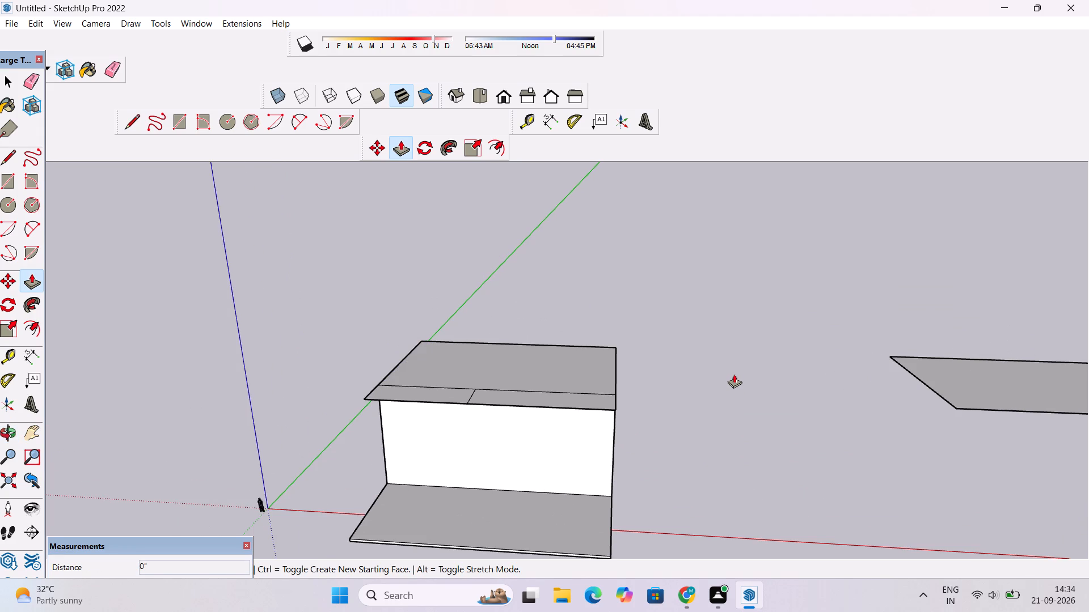
key(o)
drag(714, 333, 643, 314)
shift+drag(653, 324, 593, 324)
drag(589, 363, 592, 377)
key(p)
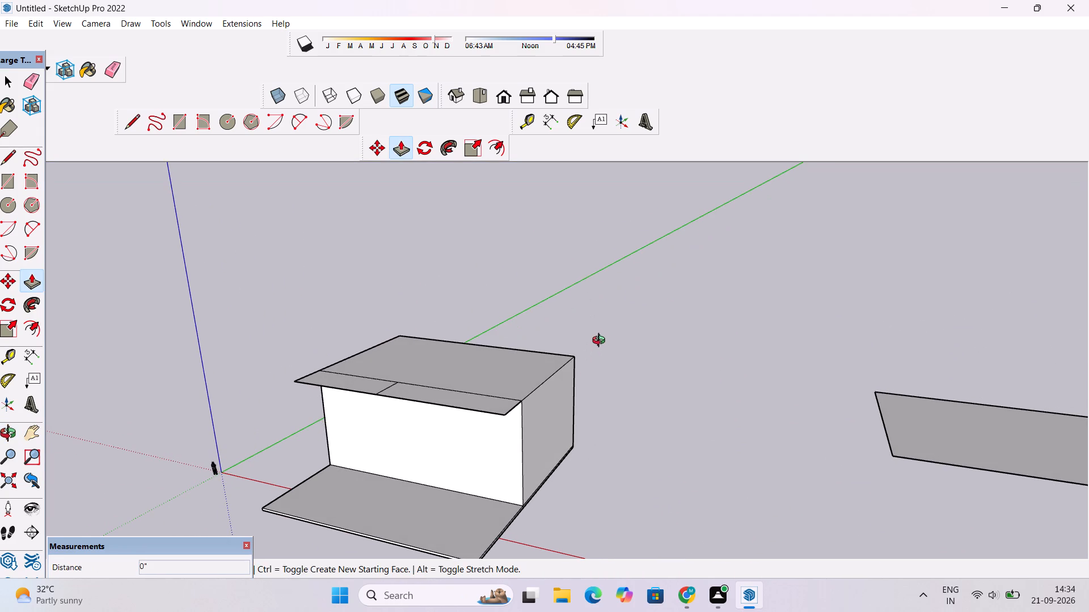
click(527, 363)
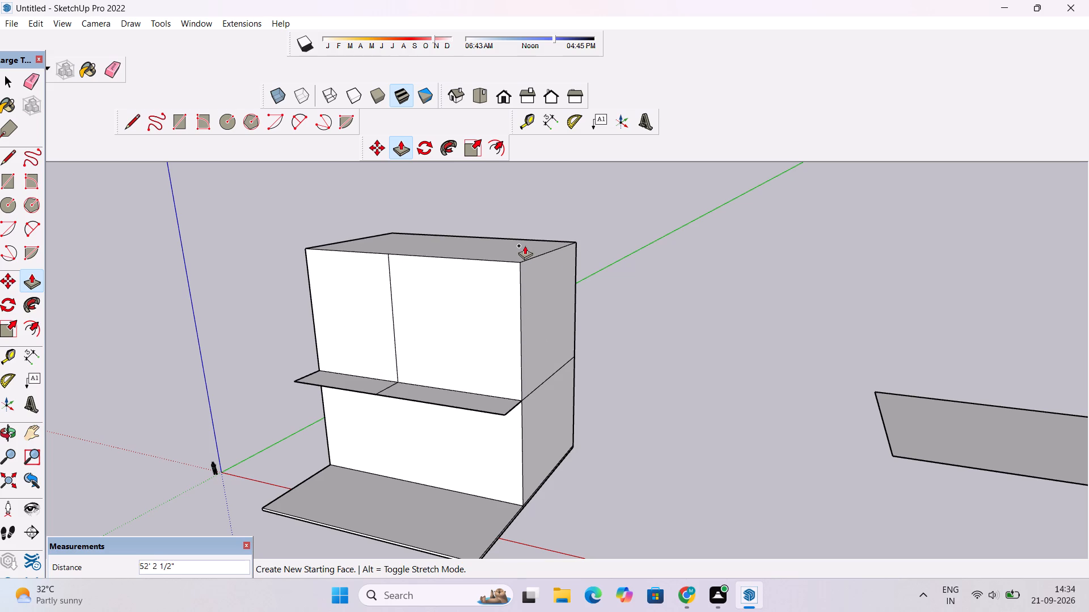
text(45')
key(Return)
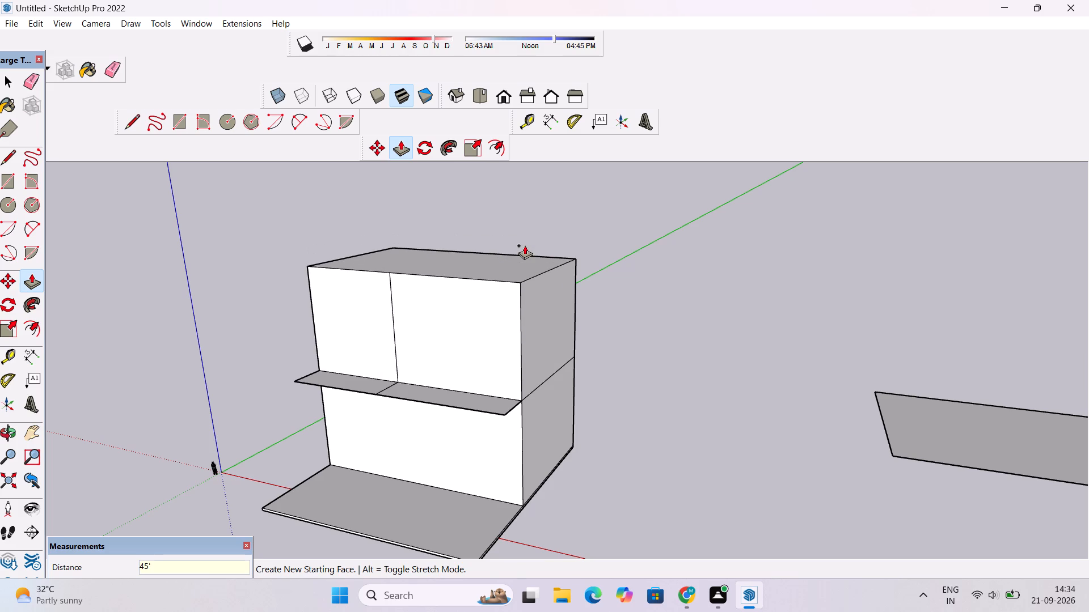
Examine the two-storey block, with its overhang and base slab, from the front, side and ground level.
scroll(509, 248, down, 6)
scroll(509, 262, up, 1)
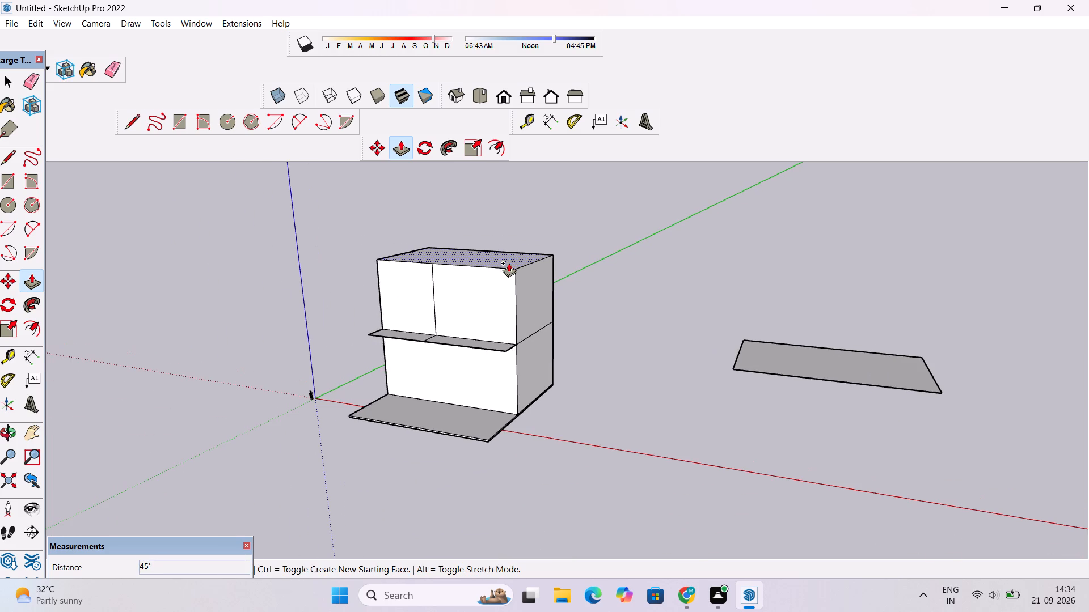
key(o)
scroll(509, 268, down, 4)
drag(450, 281, 589, 269)
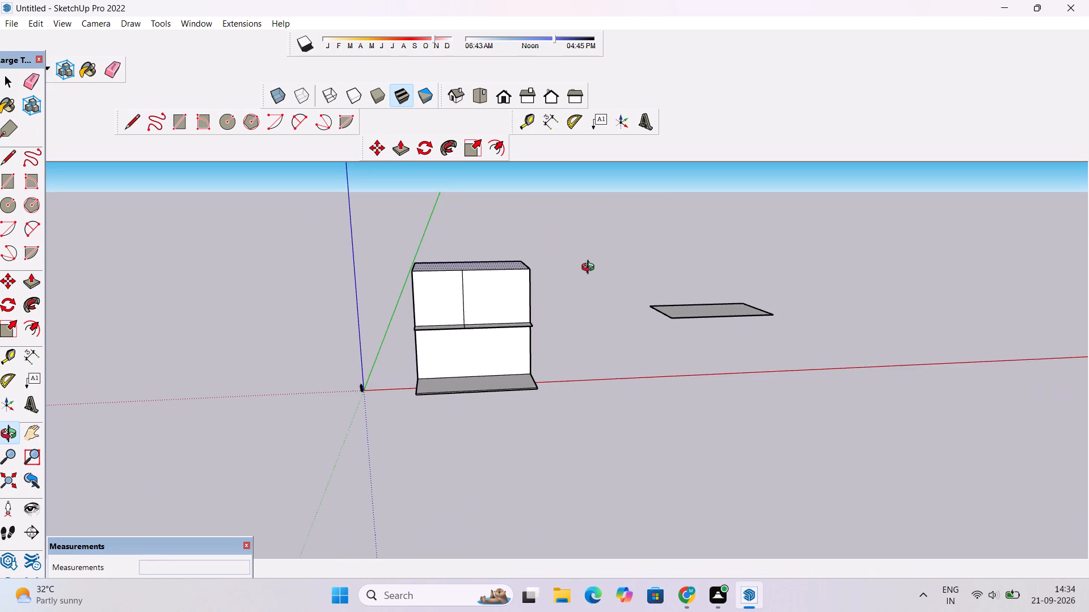
drag(489, 304, 532, 298)
drag(542, 332, 500, 338)
scroll(500, 309, up, 2)
shift+drag(493, 317, 526, 337)
scroll(530, 331, down, 2)
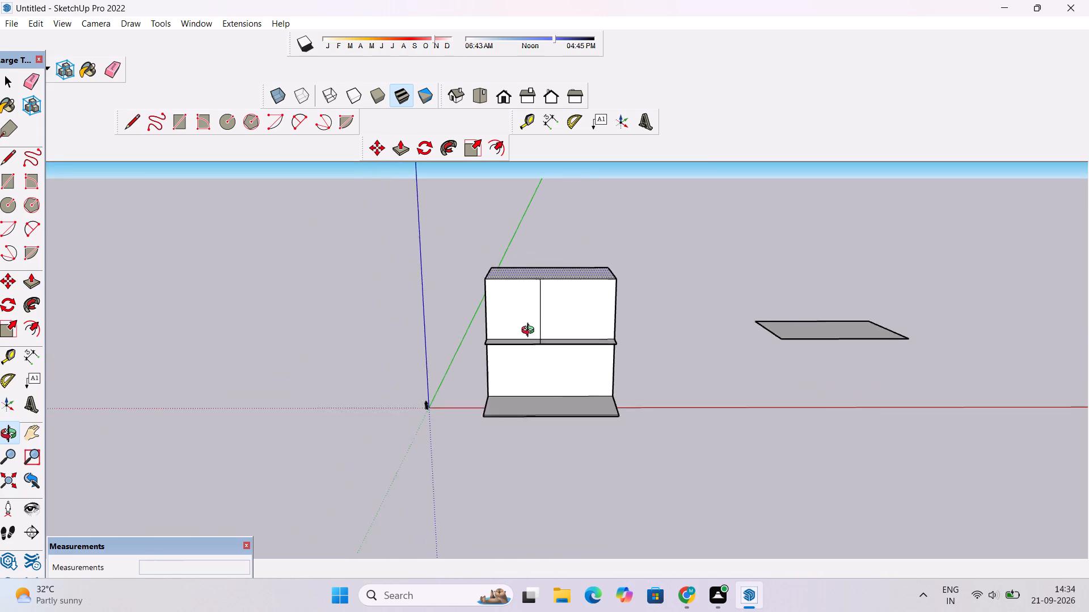
scroll(530, 331, down, 1)
drag(535, 322, 539, 340)
scroll(539, 323, up, 2)
drag(512, 307, 514, 343)
scroll(521, 317, up, 3)
shift+drag(542, 299, 493, 306)
drag(518, 413, 276, 245)
drag(536, 346, 555, 372)
scroll(516, 322, down, 5)
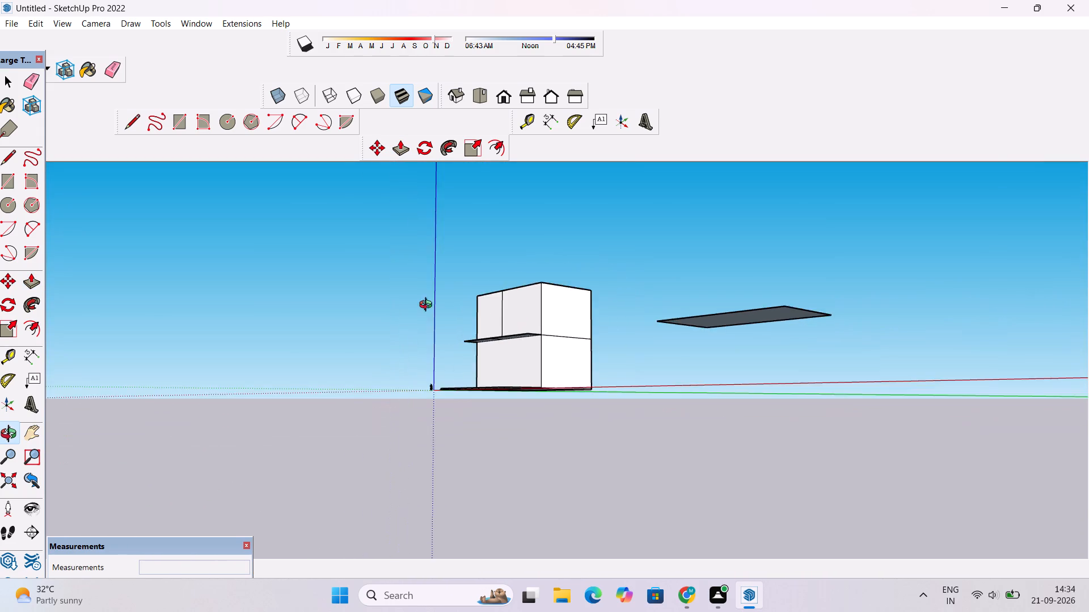
Examine the two-storey block and the separate flat rectangle floating beside it from raised, front and underside angles.
drag(428, 306, 634, 412)
scroll(596, 302, up, 3)
drag(563, 319, 559, 329)
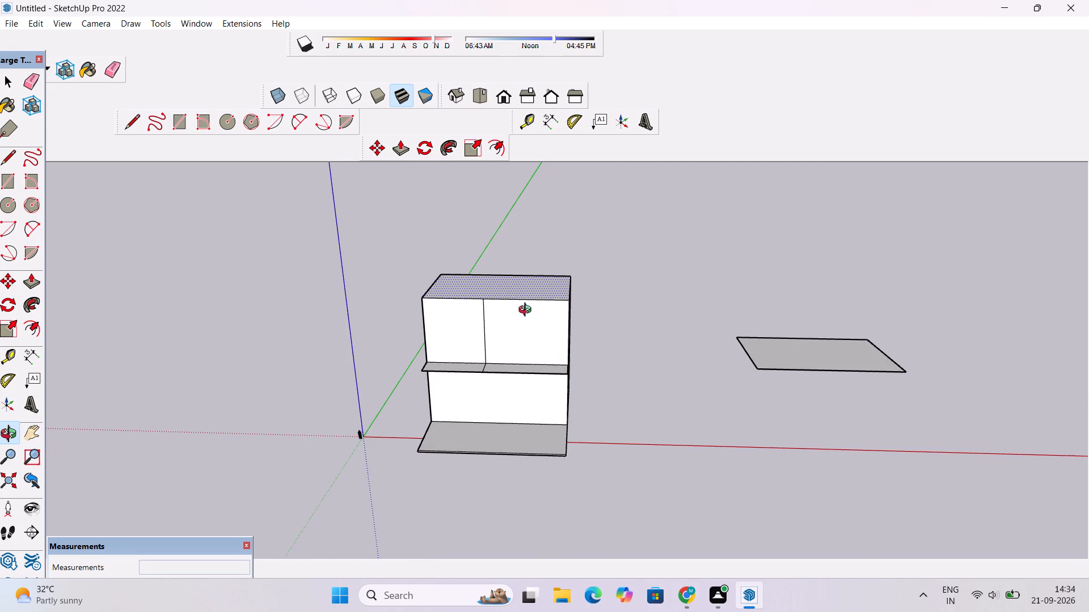
scroll(527, 311, up, 2)
shift+drag(524, 308, 497, 323)
drag(495, 322, 721, 329)
scroll(726, 320, up, 4)
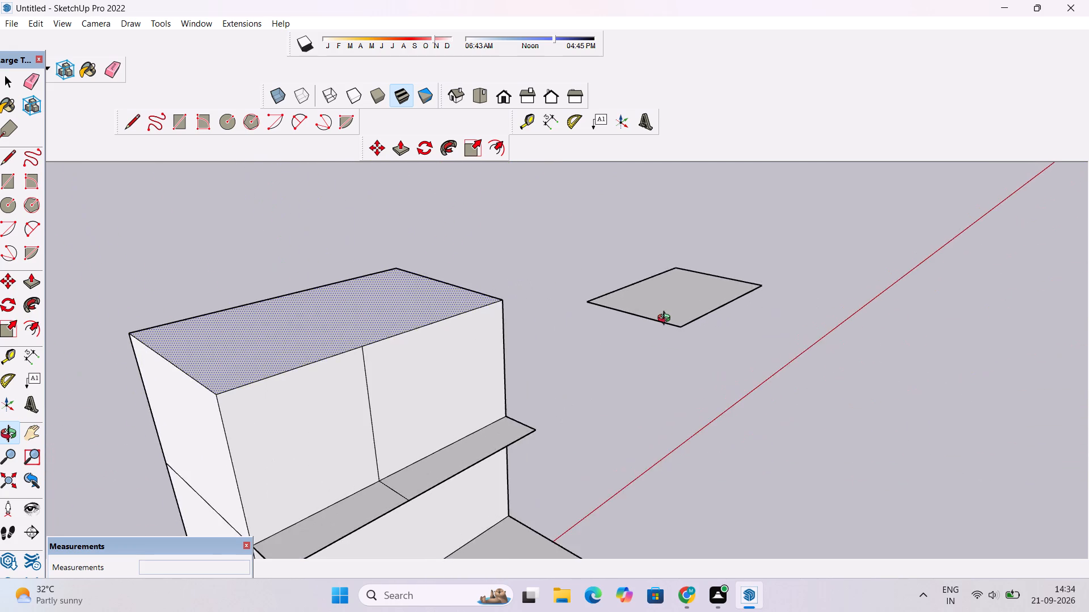
scroll(666, 320, up, 17)
scroll(572, 291, down, 6)
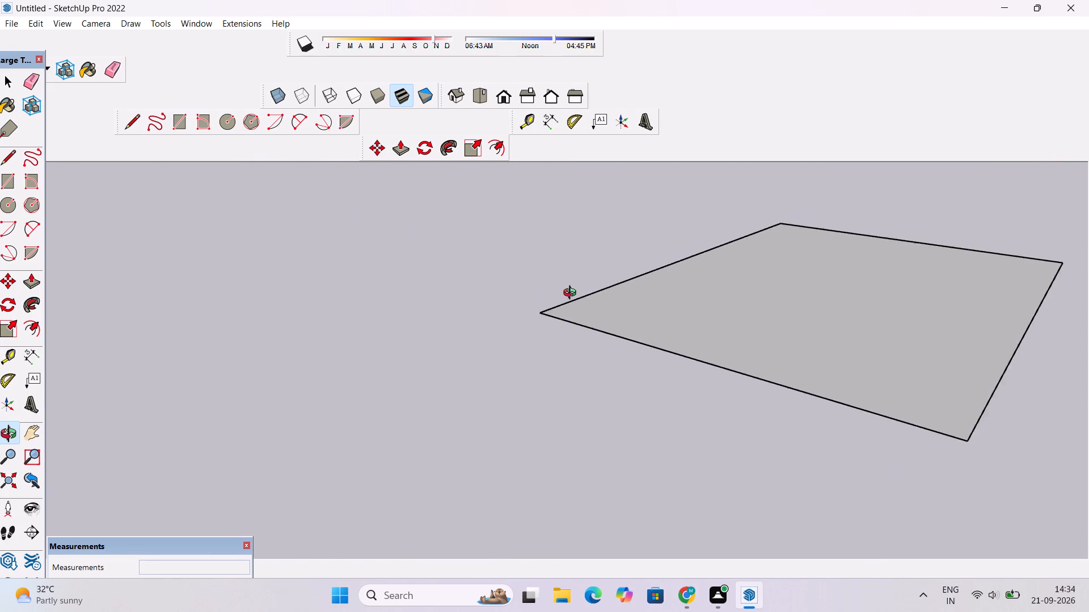
scroll(572, 294, down, 17)
scroll(576, 284, down, 11)
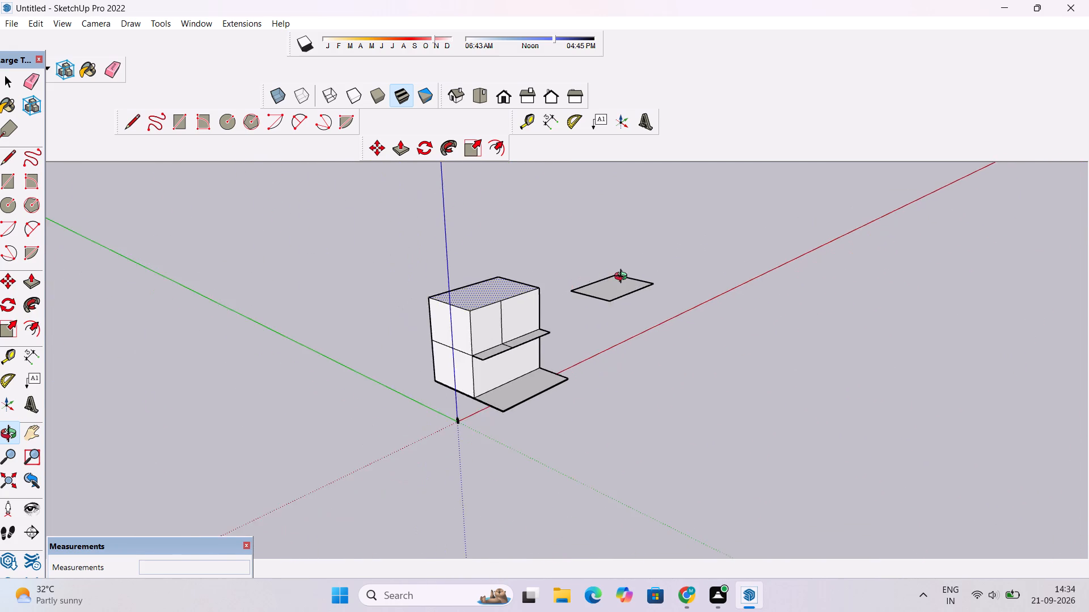
drag(623, 278, 569, 273)
drag(677, 315, 580, 321)
scroll(691, 304, up, 5)
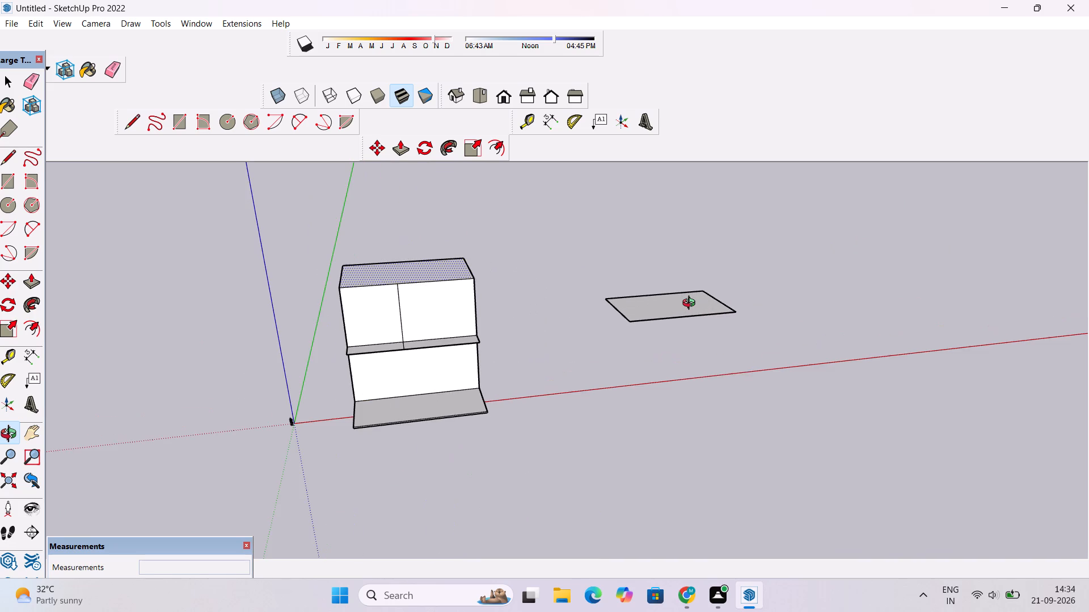
ctrl+drag(691, 304, 610, 313)
scroll(605, 313, up, 8)
drag(690, 303, 673, 154)
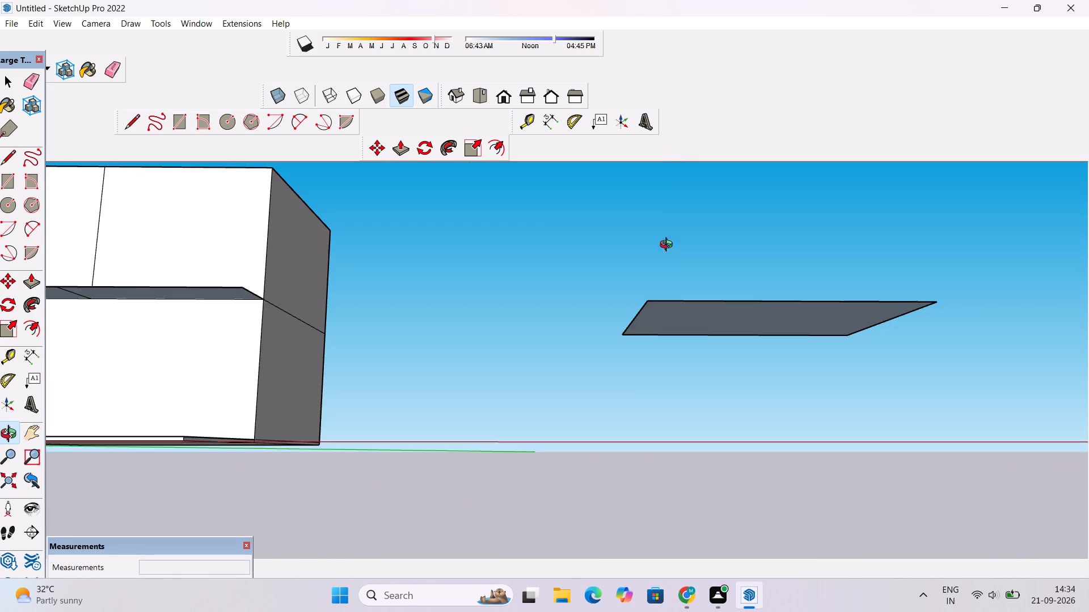
drag(681, 231, 685, 201)
scroll(685, 231, down, 8)
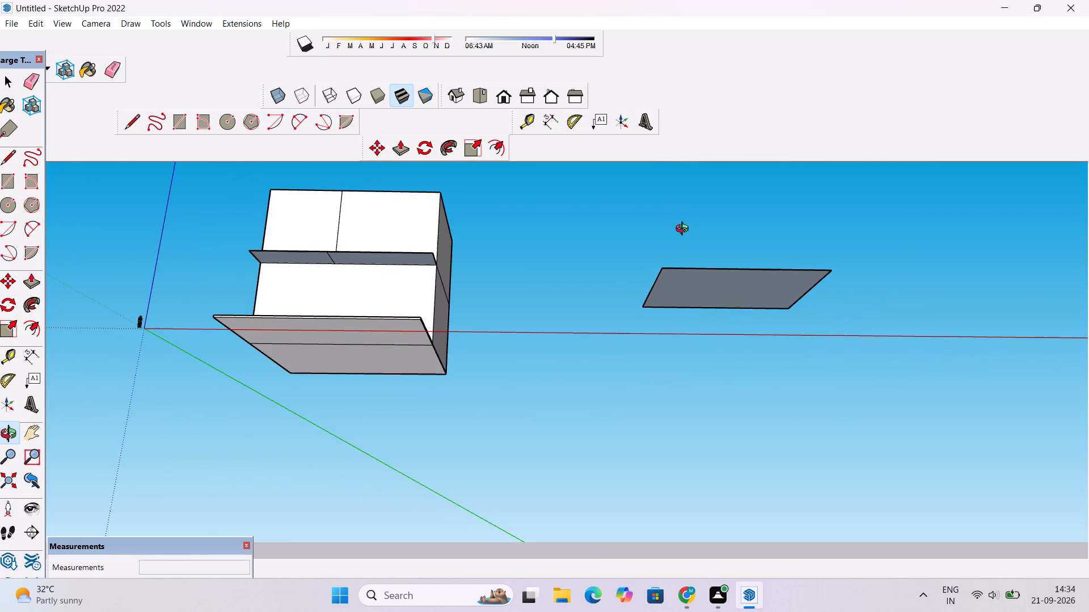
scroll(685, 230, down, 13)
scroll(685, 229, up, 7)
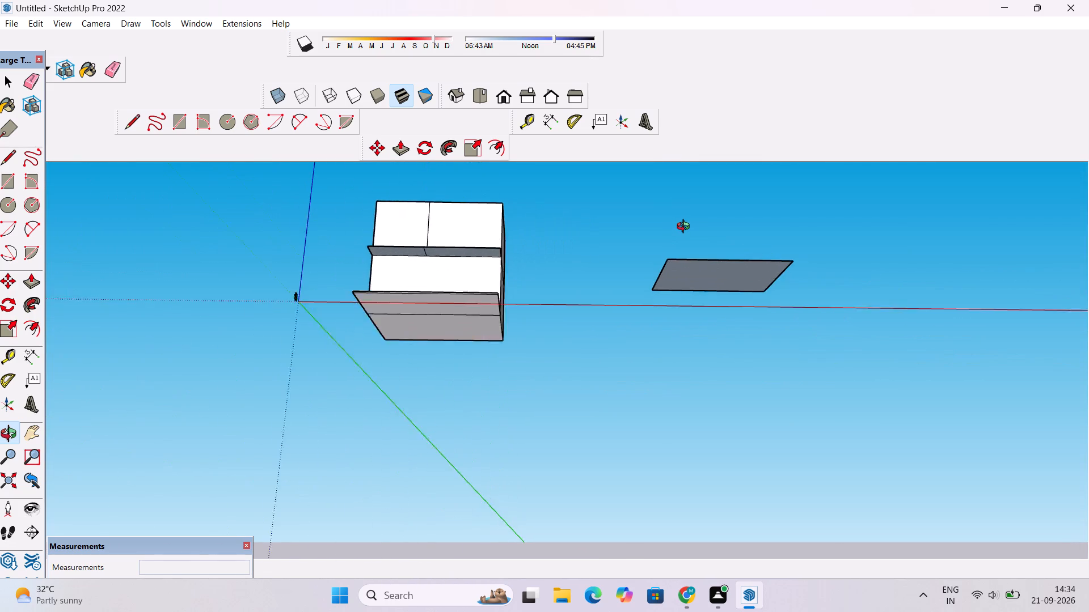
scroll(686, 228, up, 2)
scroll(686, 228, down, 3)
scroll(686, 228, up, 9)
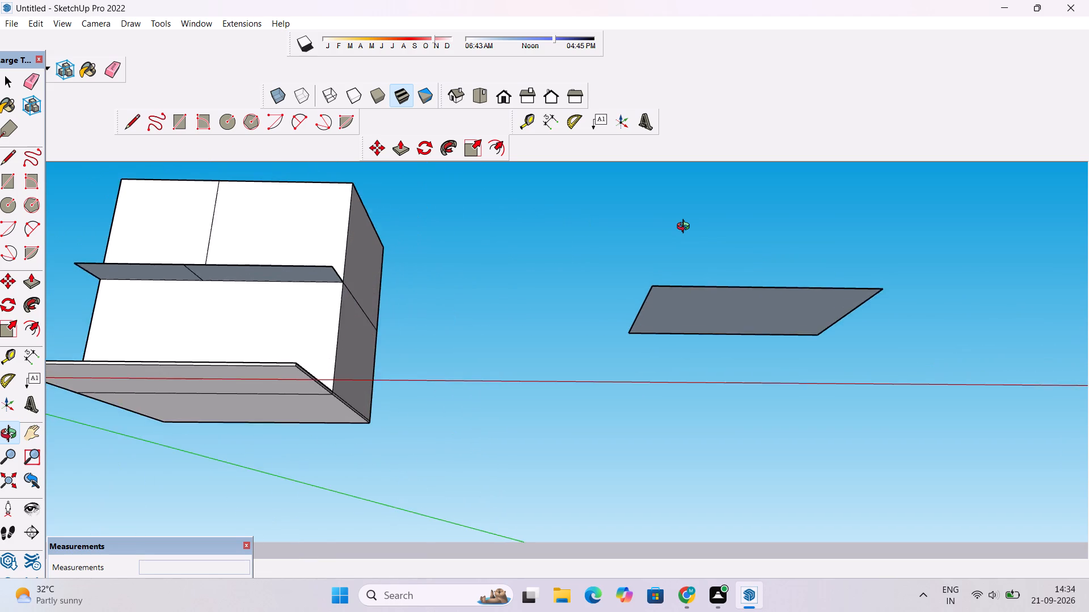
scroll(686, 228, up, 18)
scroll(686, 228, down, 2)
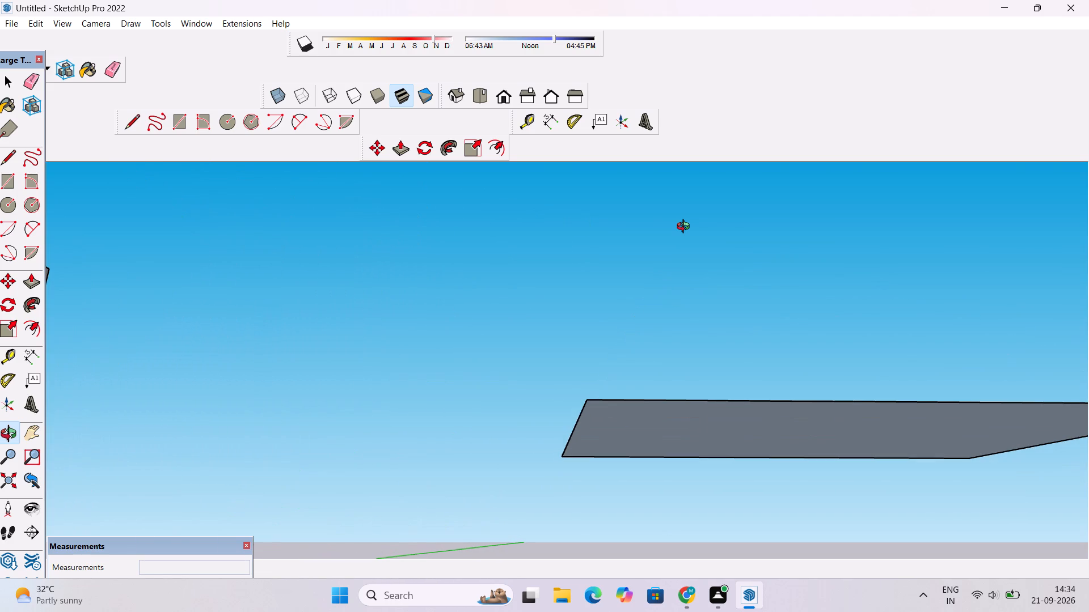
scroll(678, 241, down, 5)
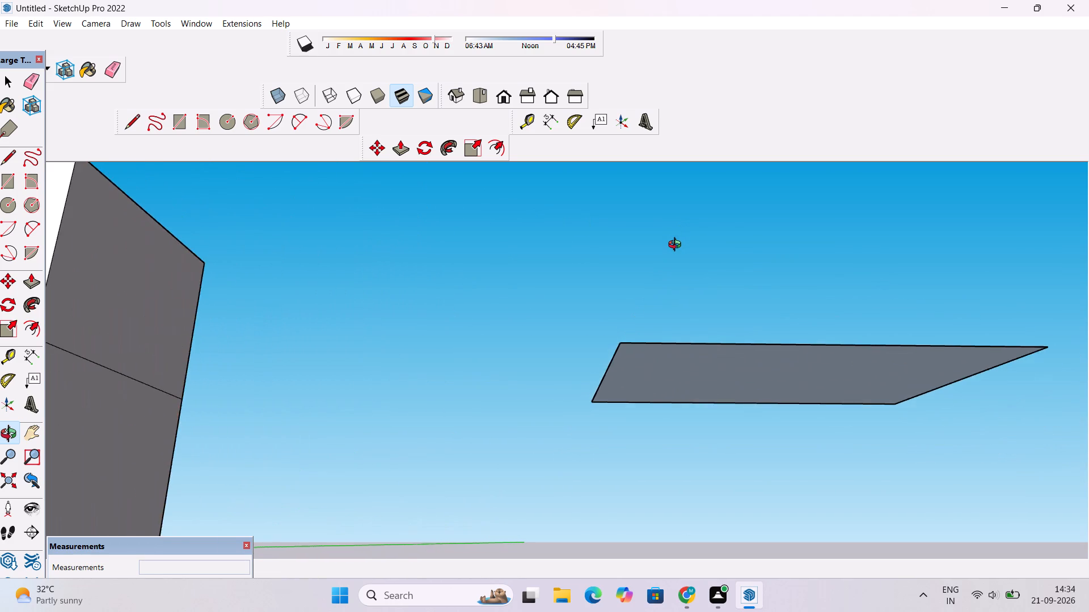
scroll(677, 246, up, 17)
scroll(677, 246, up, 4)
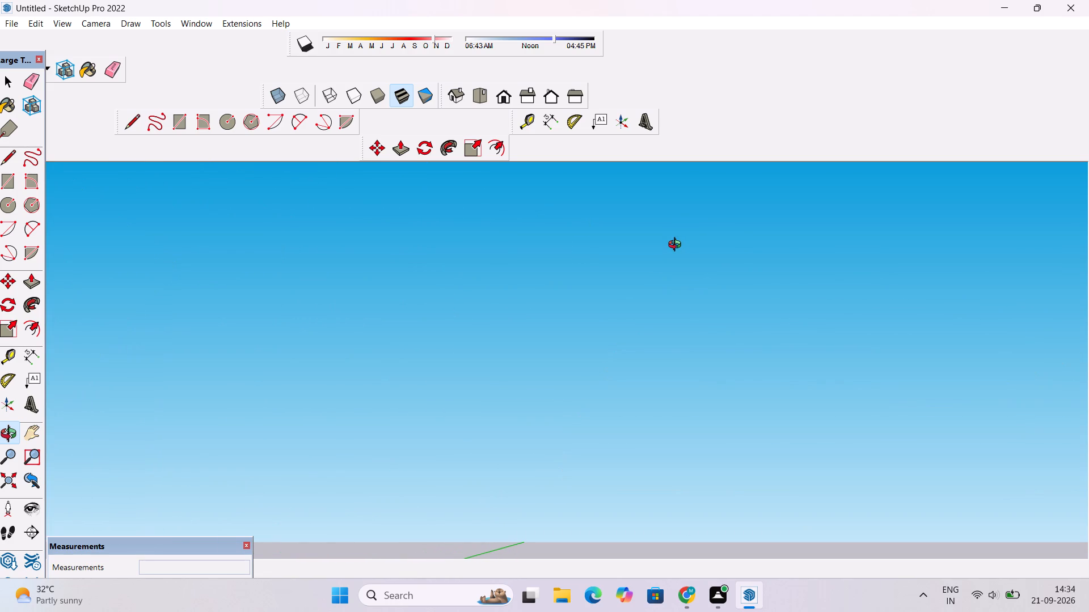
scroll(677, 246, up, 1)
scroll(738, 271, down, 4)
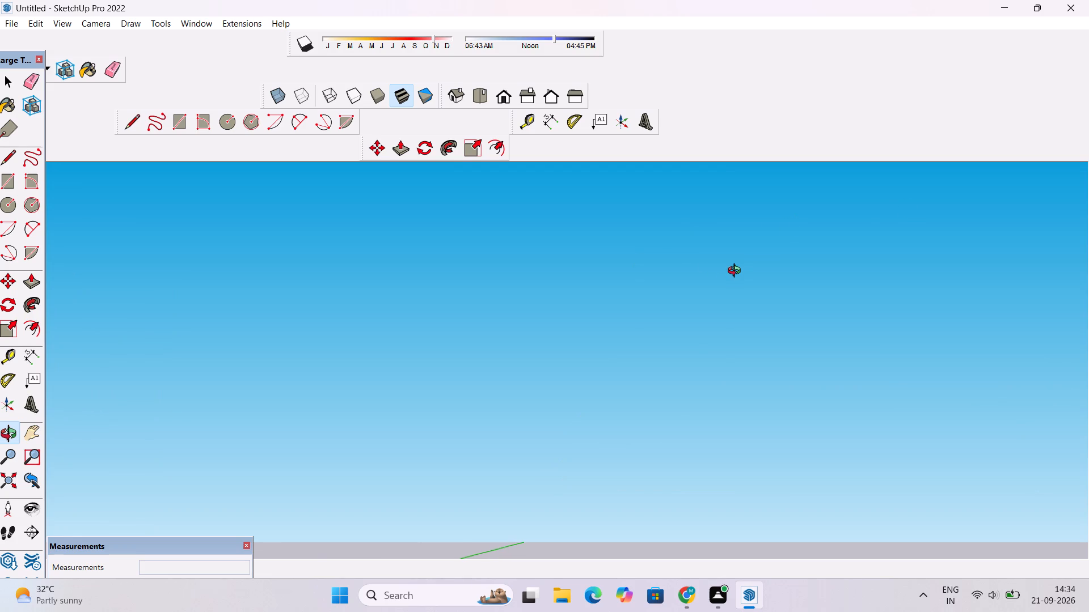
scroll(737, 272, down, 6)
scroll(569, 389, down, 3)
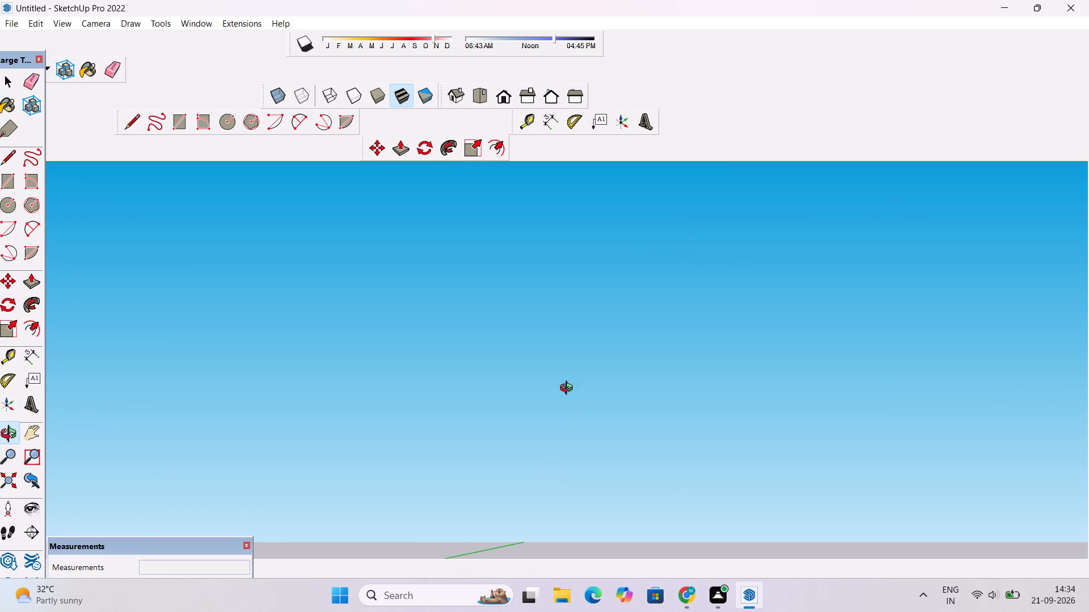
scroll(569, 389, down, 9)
Examine the block's front with its overhang, upper floor and roof, alongside the detached rectangle, at ground level and from above.
drag(586, 352, 581, 395)
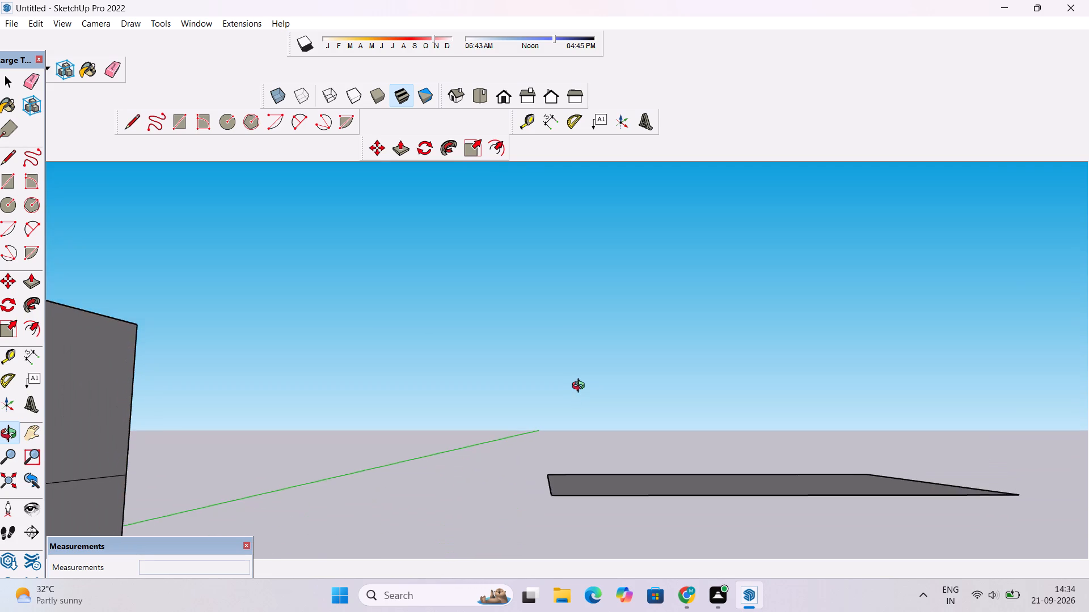
scroll(582, 383, down, 4)
drag(593, 368, 592, 413)
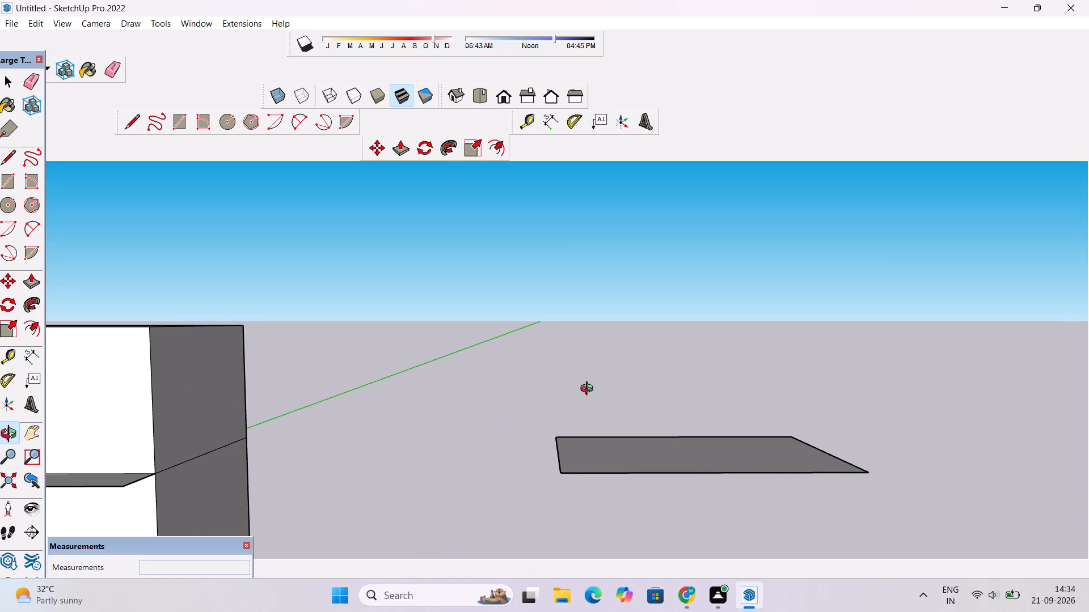
scroll(589, 390, down, 4)
drag(589, 390, 589, 412)
scroll(592, 398, down, 3)
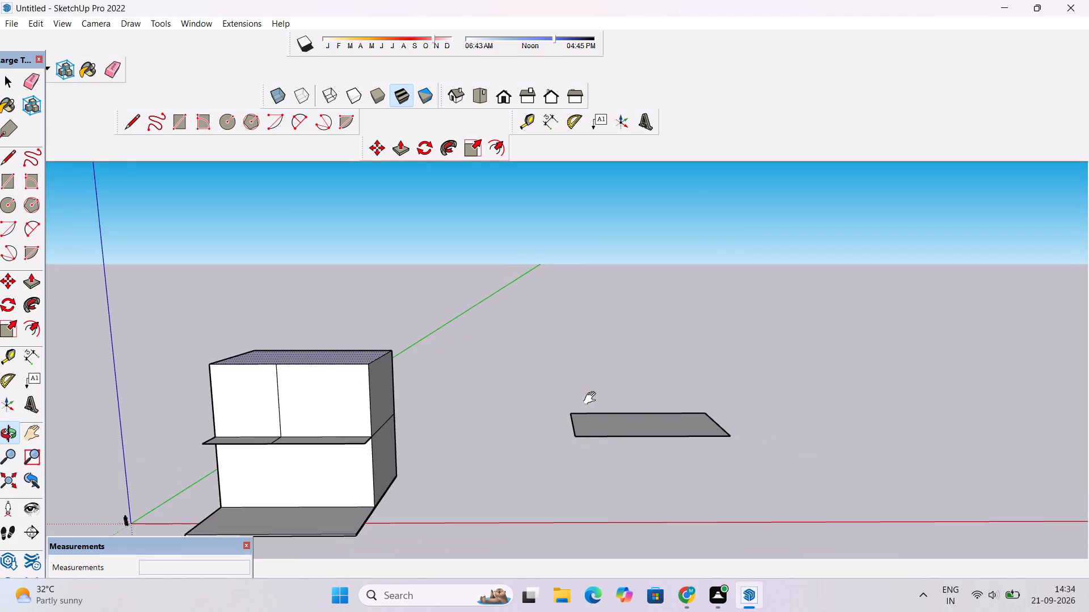
shift+drag(592, 398, 799, 366)
scroll(800, 366, down, 4)
drag(821, 331, 800, 389)
scroll(800, 378, down, 3)
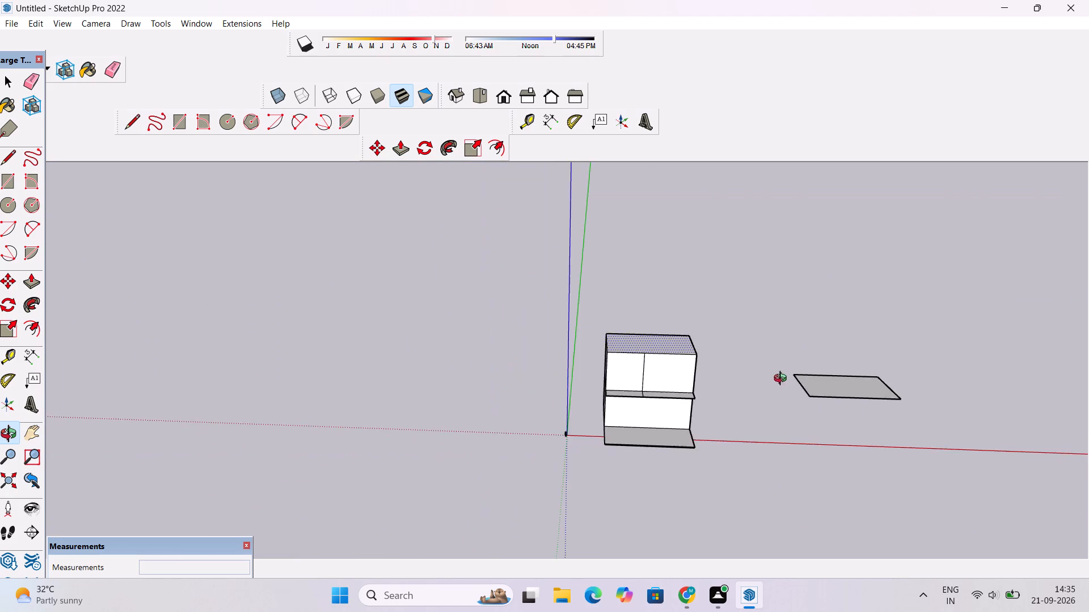
scroll(751, 389, up, 2)
drag(734, 406, 717, 323)
drag(656, 432, 724, 389)
drag(724, 389, 630, 391)
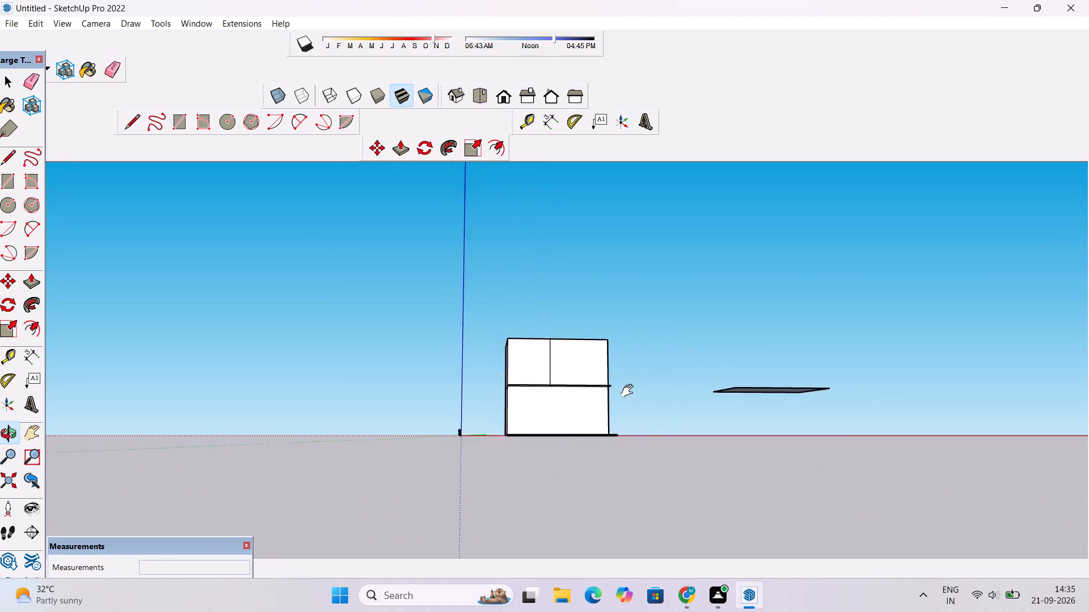
drag(630, 391, 626, 392)
scroll(624, 392, down, 2)
scroll(607, 394, up, 5)
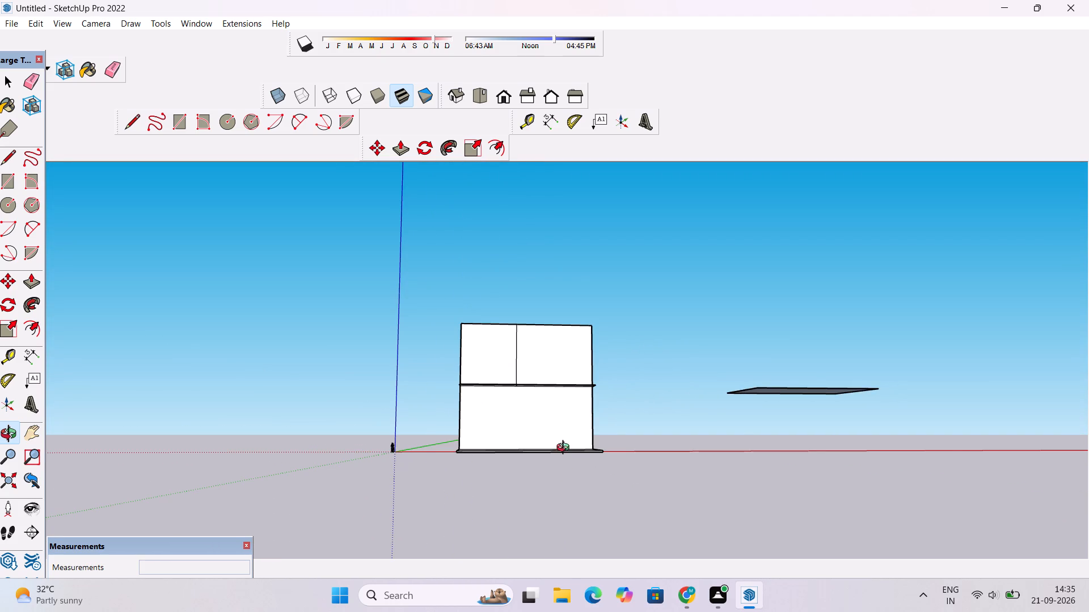
drag(563, 426, 560, 503)
scroll(553, 365, up, 5)
drag(553, 382, 553, 456)
scroll(551, 445, up, 2)
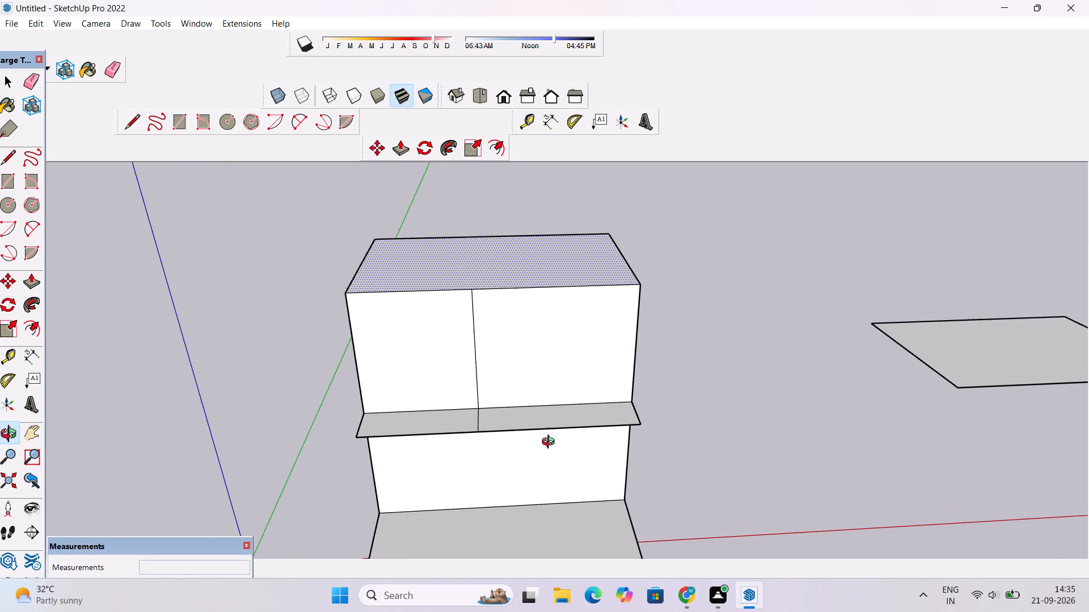
scroll(551, 440, up, 2)
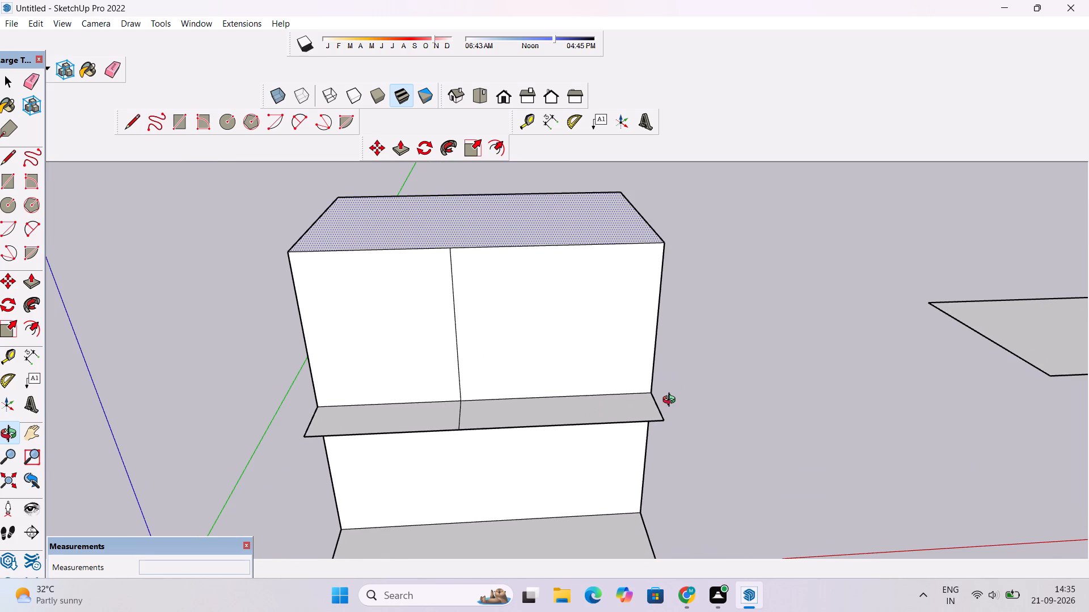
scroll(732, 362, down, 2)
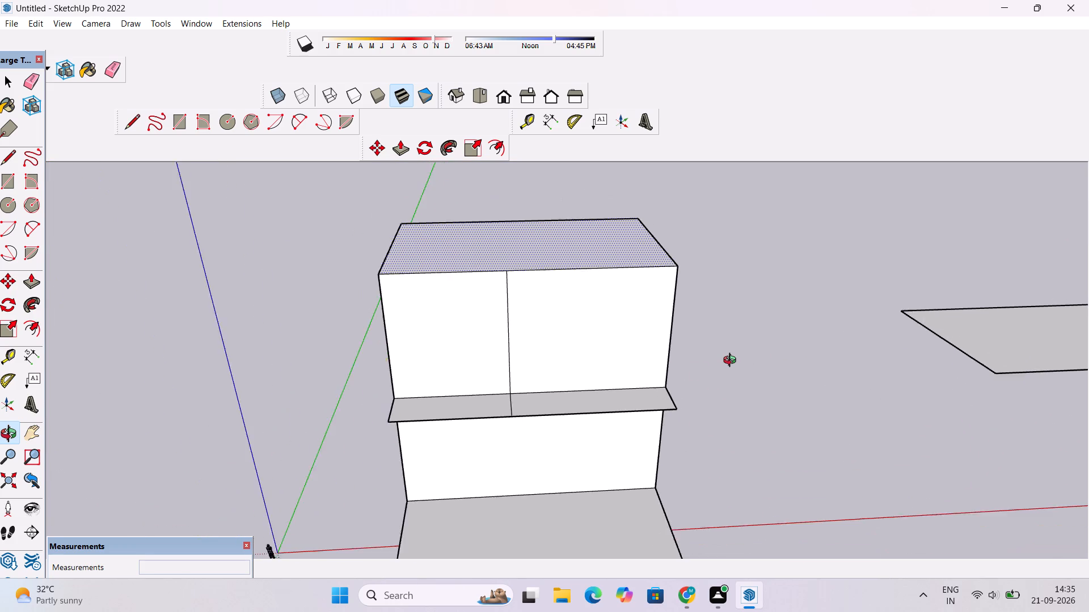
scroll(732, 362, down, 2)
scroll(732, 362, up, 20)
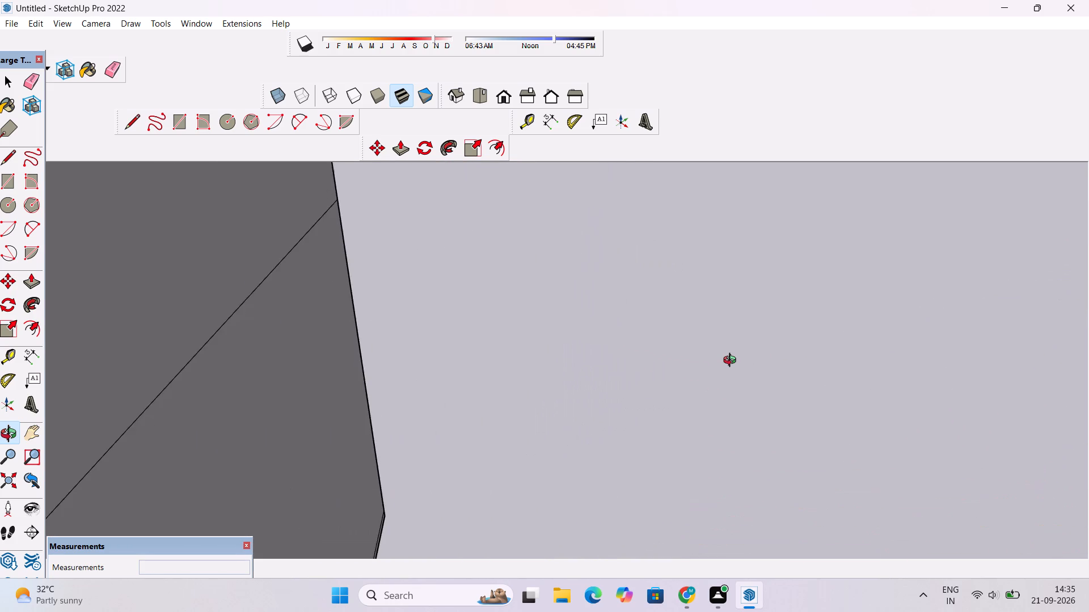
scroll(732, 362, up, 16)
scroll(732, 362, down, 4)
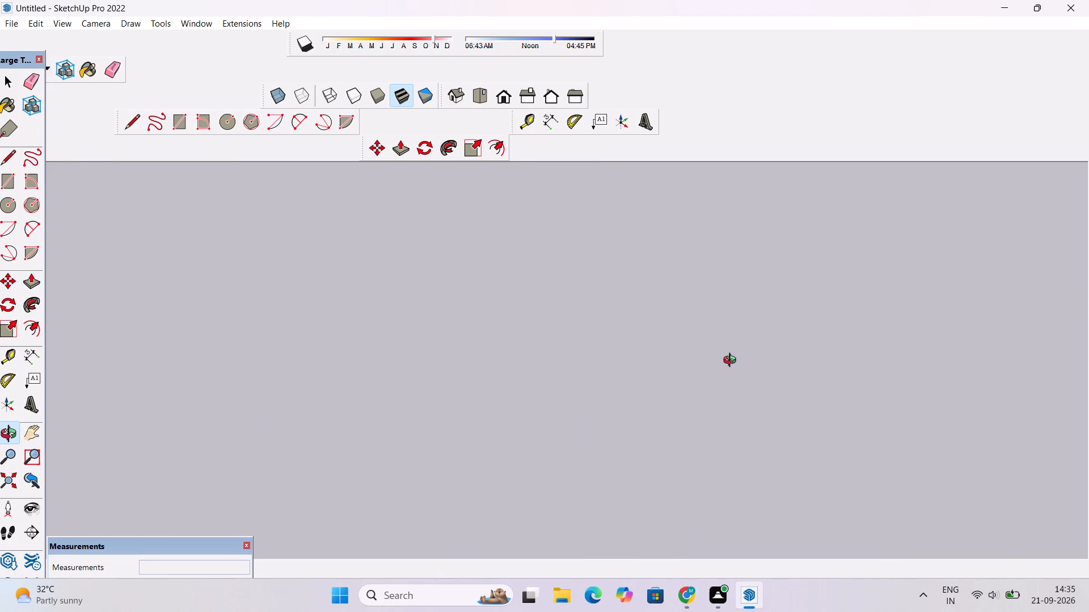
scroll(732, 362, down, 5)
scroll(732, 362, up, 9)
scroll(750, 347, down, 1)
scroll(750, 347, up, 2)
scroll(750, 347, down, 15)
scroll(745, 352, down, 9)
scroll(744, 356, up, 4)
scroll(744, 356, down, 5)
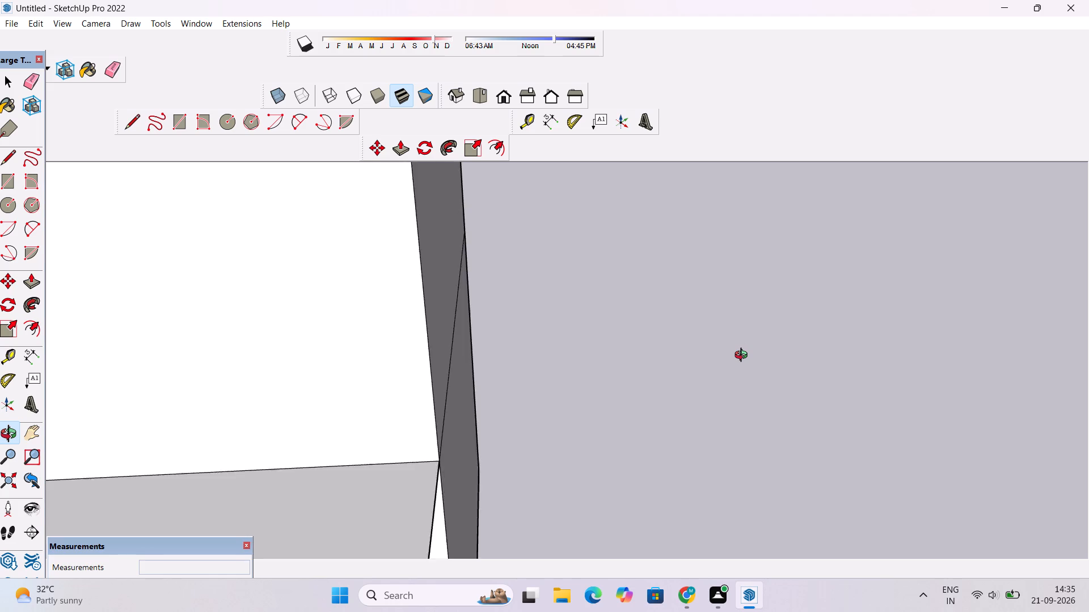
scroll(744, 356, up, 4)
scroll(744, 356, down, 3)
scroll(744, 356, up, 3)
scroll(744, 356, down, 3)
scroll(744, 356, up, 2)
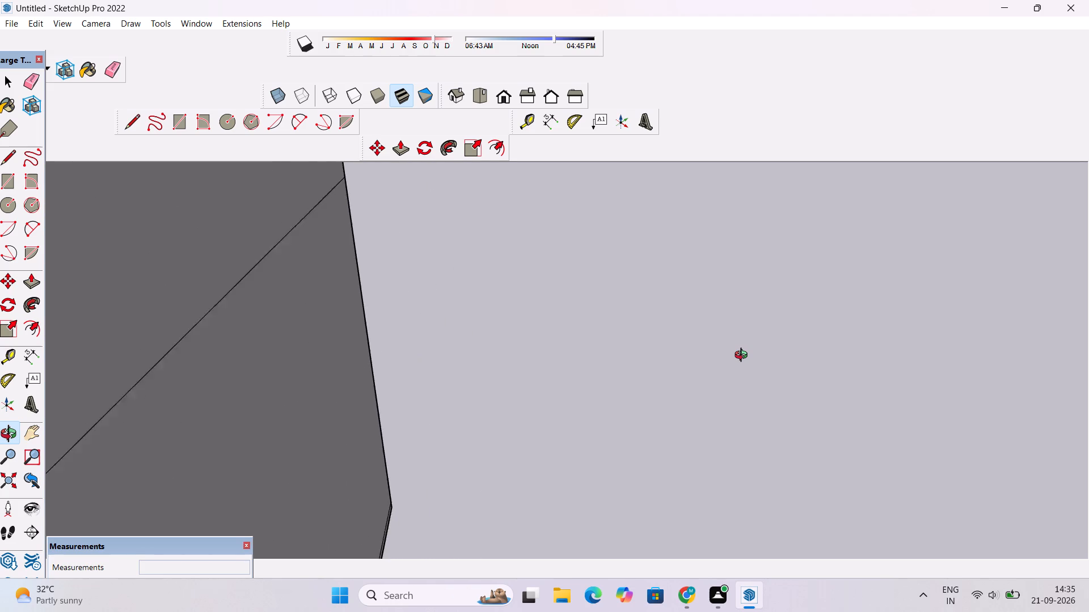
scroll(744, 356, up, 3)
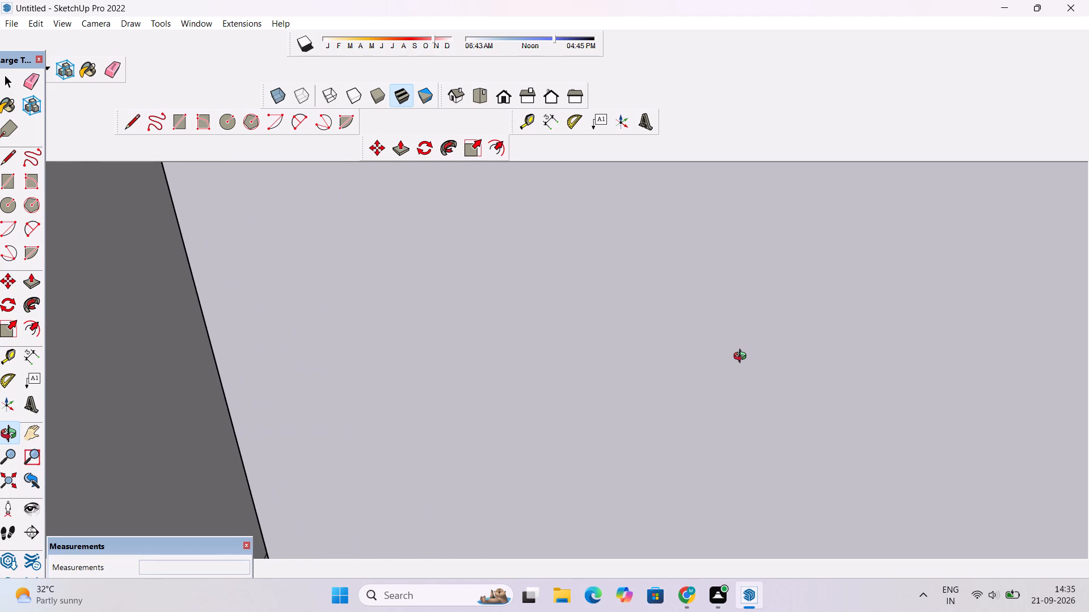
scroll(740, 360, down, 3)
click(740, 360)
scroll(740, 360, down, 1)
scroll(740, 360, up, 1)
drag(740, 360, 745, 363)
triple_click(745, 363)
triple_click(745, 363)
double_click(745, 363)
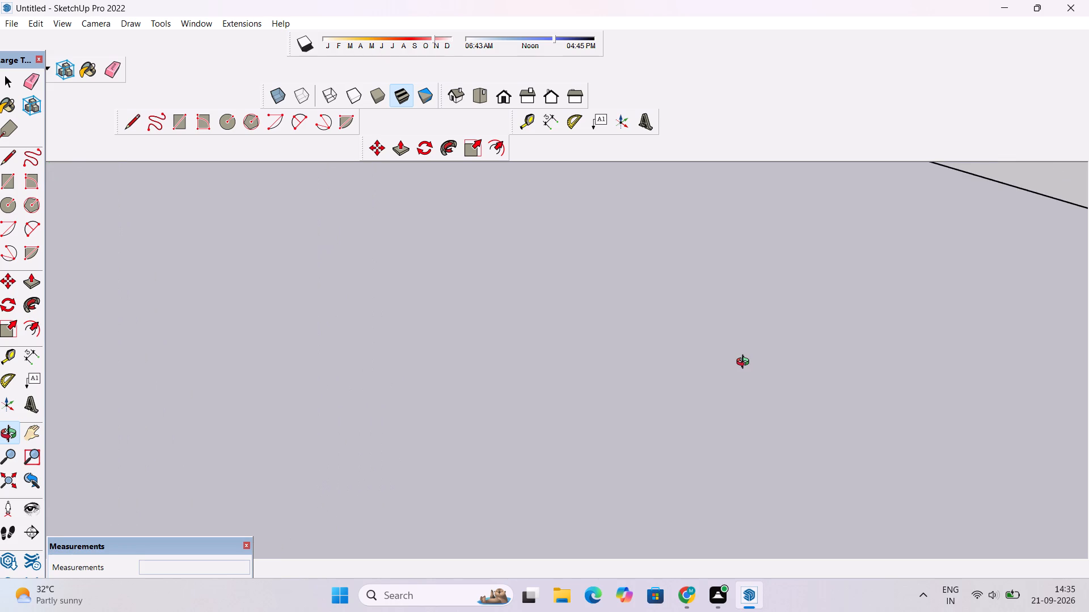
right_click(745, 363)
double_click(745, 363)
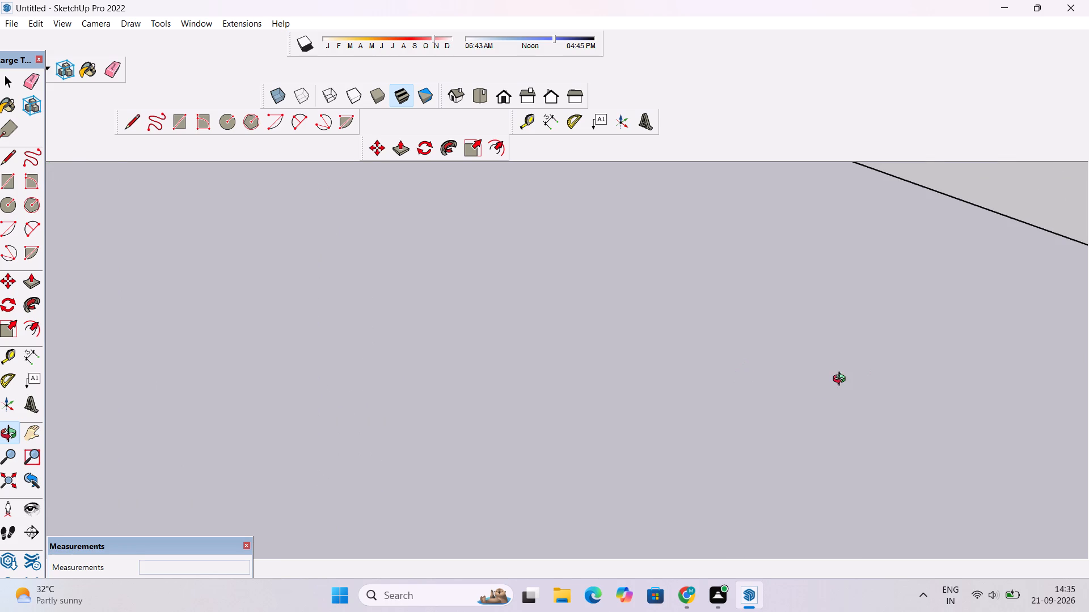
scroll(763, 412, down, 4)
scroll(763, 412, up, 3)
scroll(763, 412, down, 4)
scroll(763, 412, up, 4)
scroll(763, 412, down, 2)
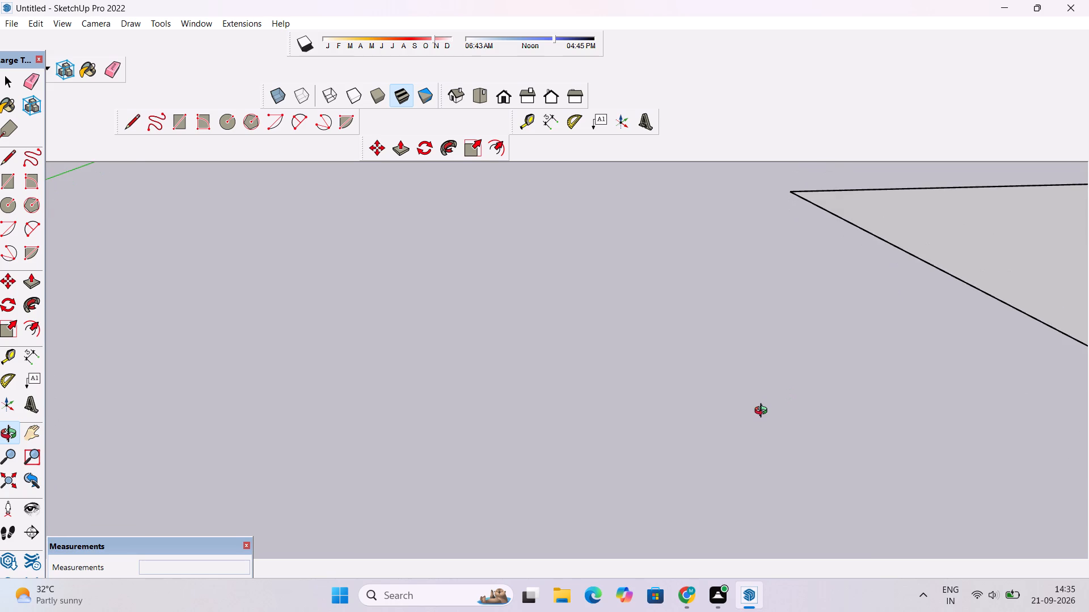
Examine the two-storey block's roof and overhang together with the detached flat rectangle from raised front and side angles.
scroll(736, 384, up, 1)
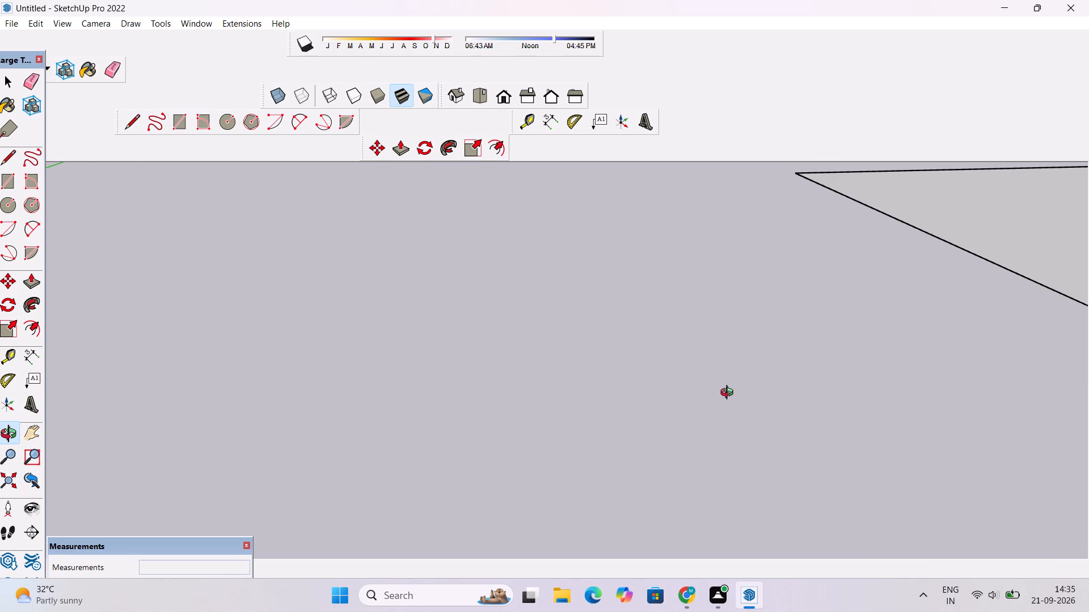
scroll(743, 396, down, 3)
scroll(742, 398, up, 3)
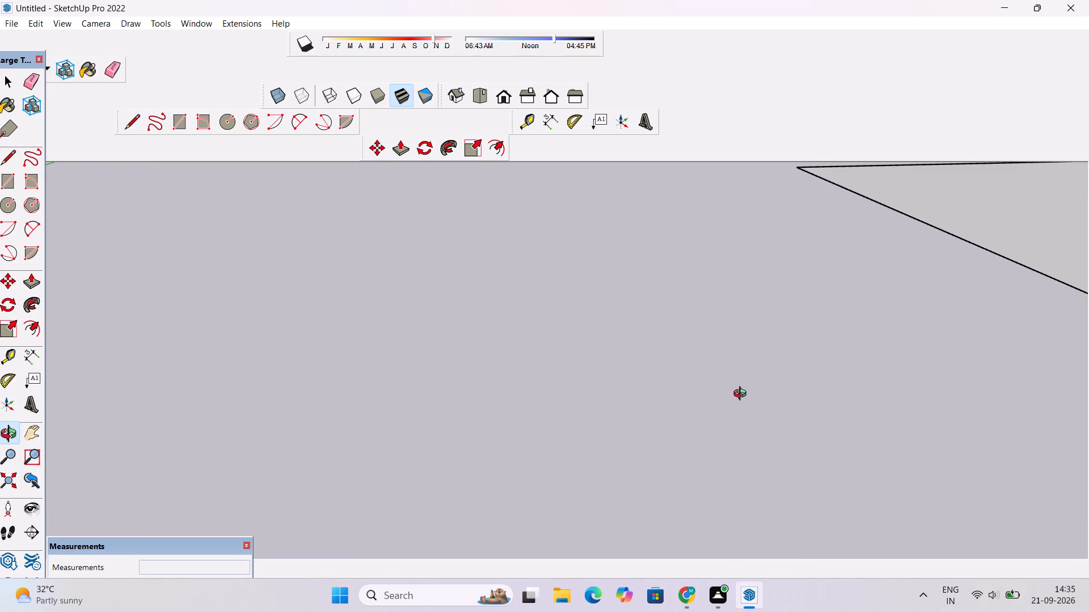
scroll(749, 375, down, 4)
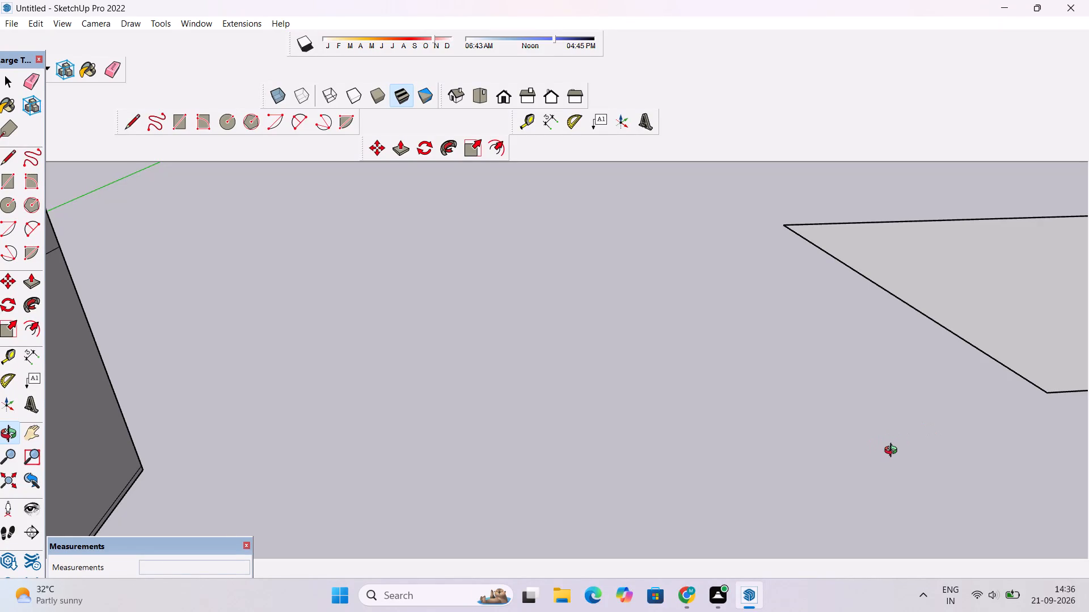
scroll(903, 445, down, 15)
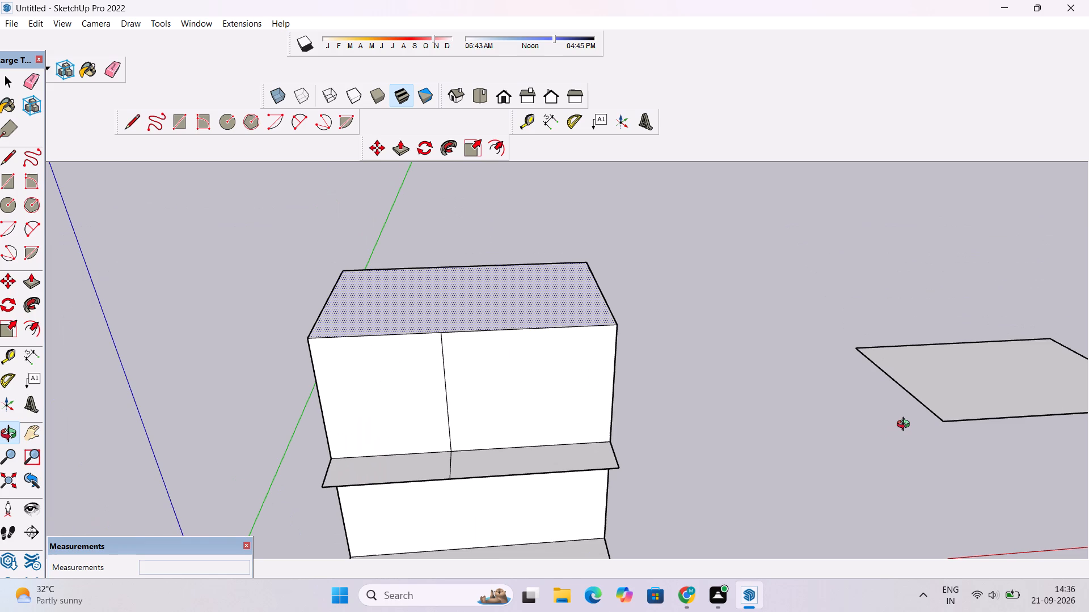
scroll(880, 428, down, 1)
shift+click(1044, 450)
scroll(1048, 450, down, 2)
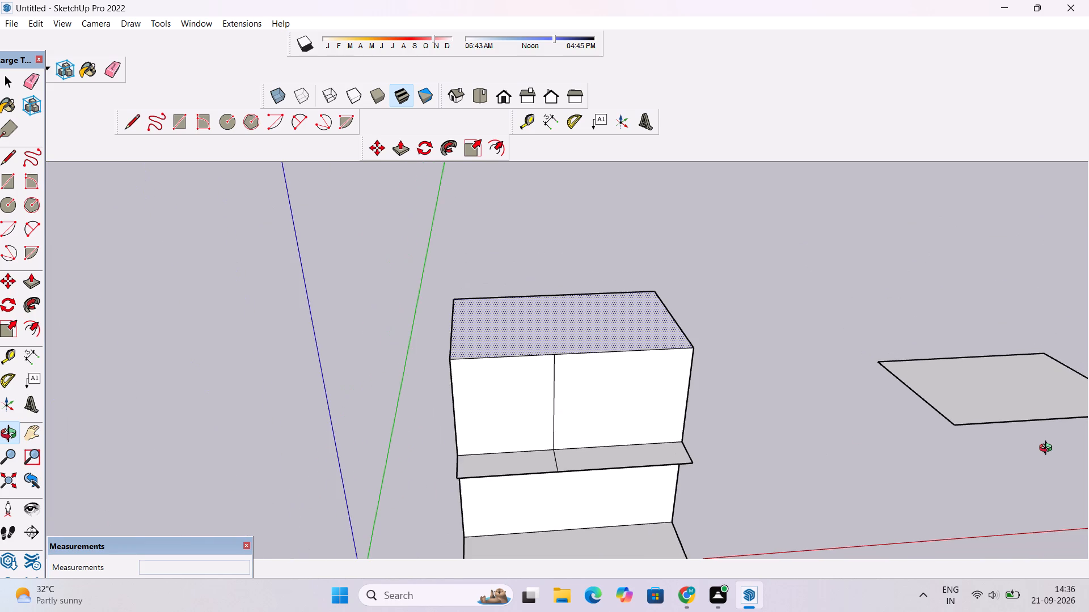
drag(1039, 412, 1001, 441)
scroll(993, 441, down, 5)
shift+drag(982, 429, 1029, 429)
shift+scroll(1030, 429, up, 3)
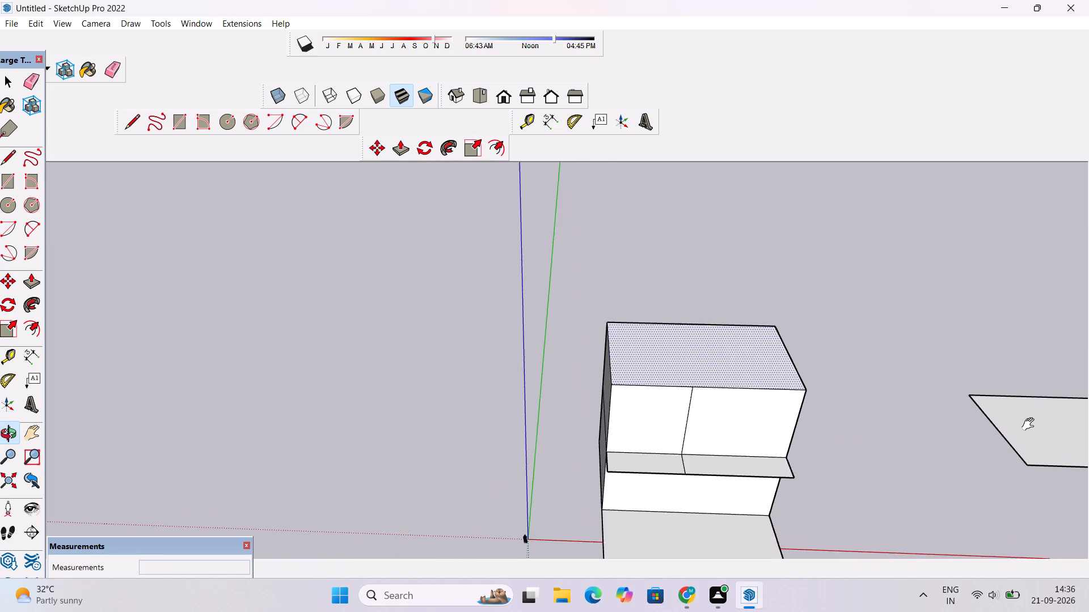
shift+scroll(1031, 424, down, 3)
shift+drag(1049, 406, 1059, 420)
scroll(1059, 420, up, 5)
scroll(1055, 421, down, 4)
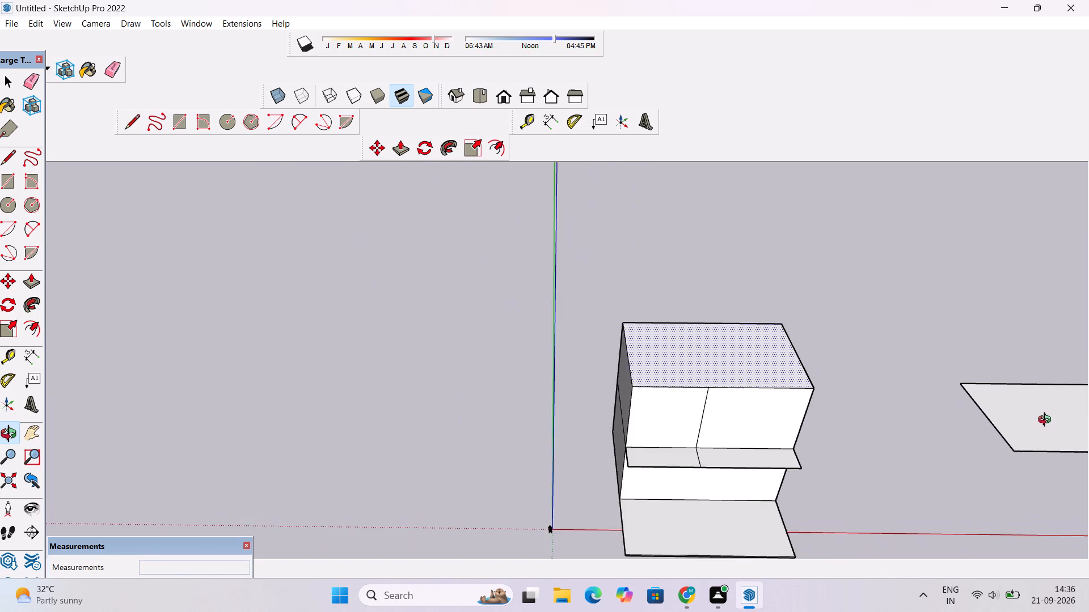
scroll(1047, 421, down, 4)
shift+drag(1046, 416, 1018, 334)
scroll(1018, 334, down, 3)
drag(1017, 333, 894, 257)
scroll(850, 295, up, 4)
drag(810, 350, 881, 390)
Examine the block and the detached rectangle from directly above, then around the roof and front overhang.
click(474, 93)
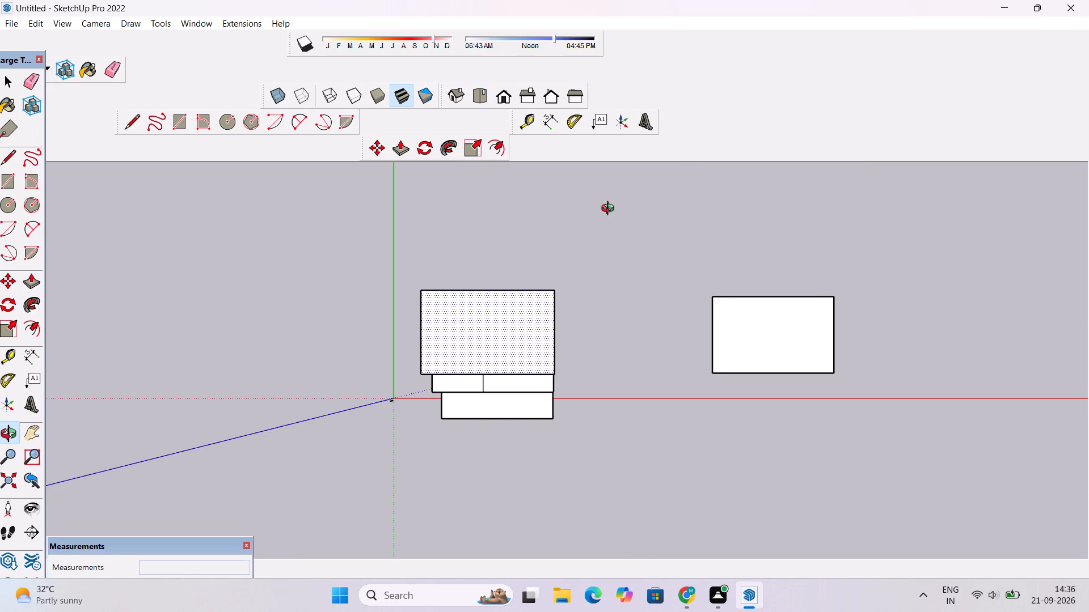
scroll(525, 323, up, 2)
drag(517, 391, 514, 290)
scroll(502, 298, down, 4)
drag(491, 380, 489, 265)
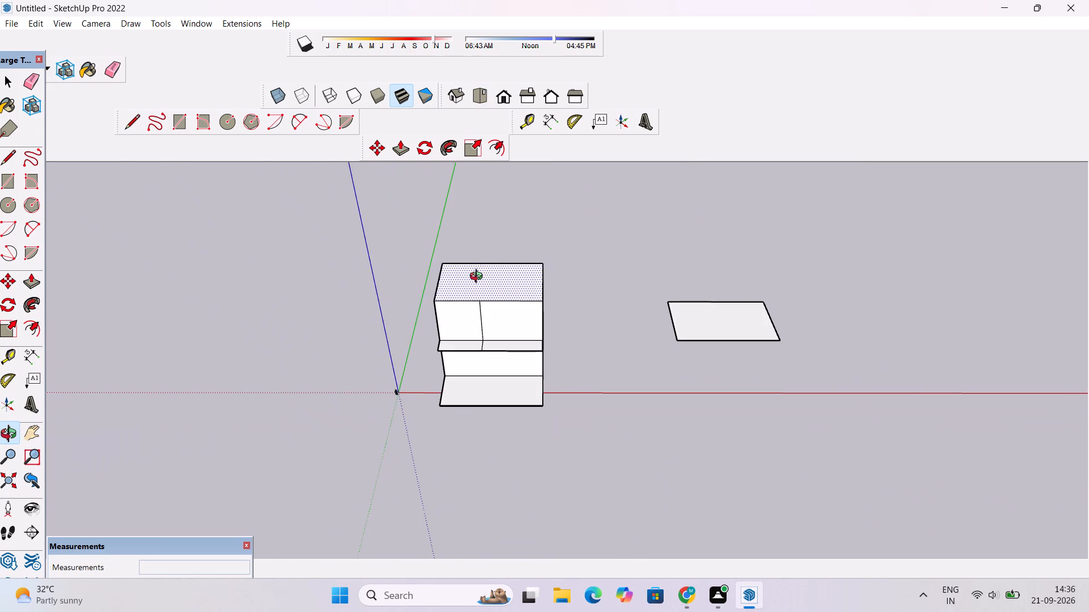
scroll(479, 278, up, 3)
drag(472, 293, 540, 280)
drag(530, 328, 546, 321)
drag(547, 326, 550, 296)
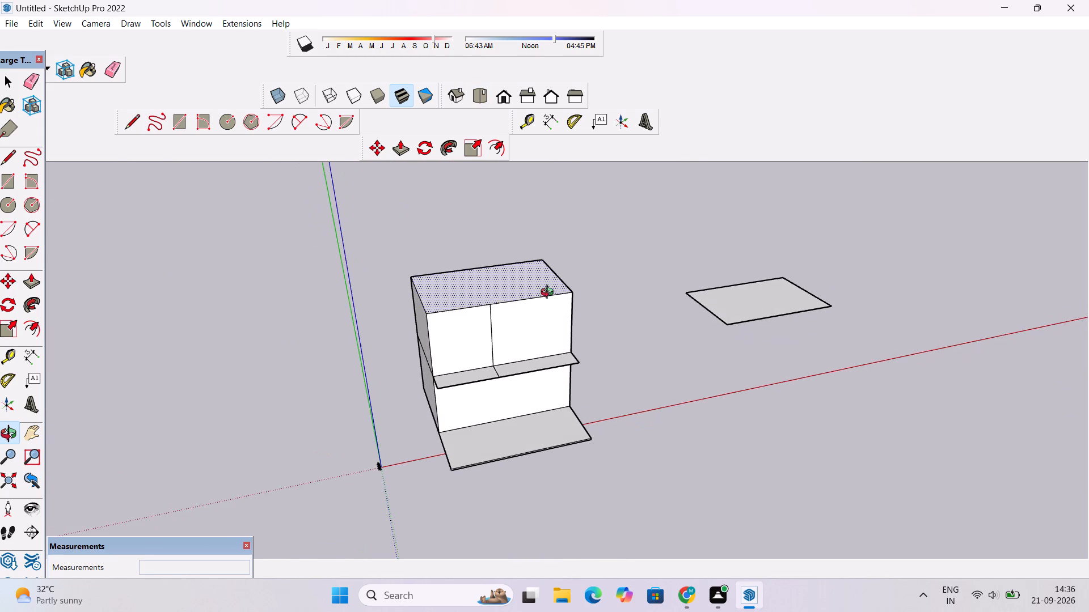
scroll(550, 294, down, 2)
drag(542, 304, 621, 311)
scroll(618, 302, up, 7)
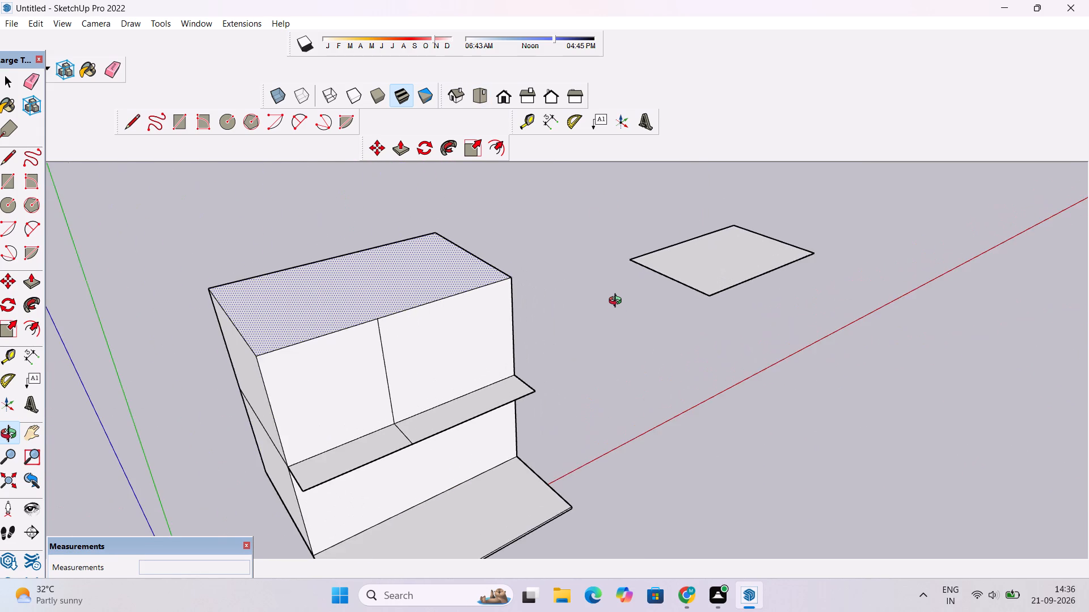
scroll(618, 302, up, 4)
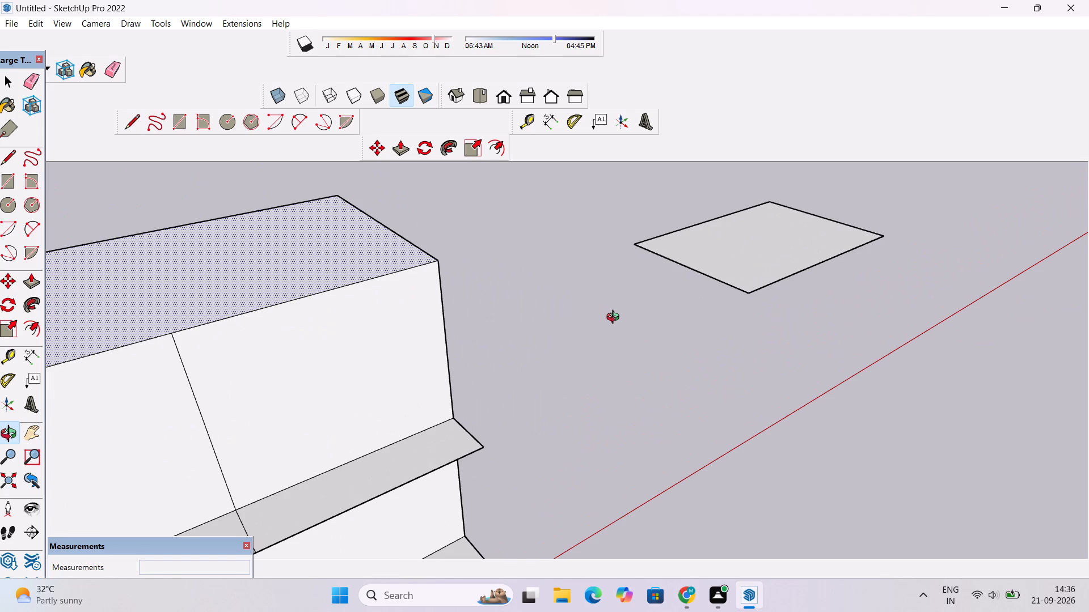
scroll(616, 318, down, 3)
drag(621, 315, 505, 370)
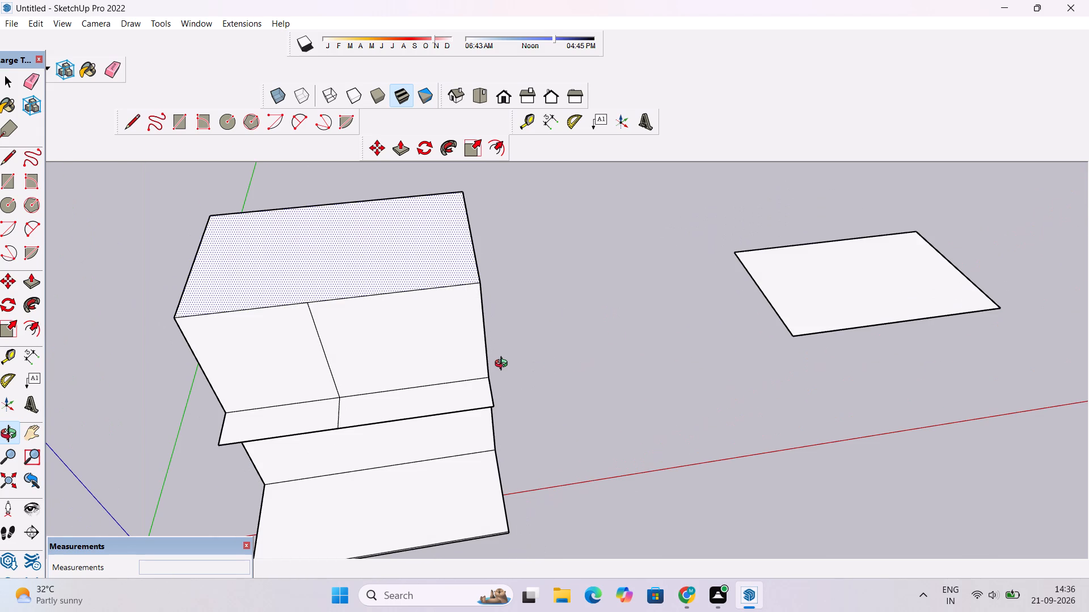
shift+drag(614, 381, 621, 383)
drag(619, 390, 755, 314)
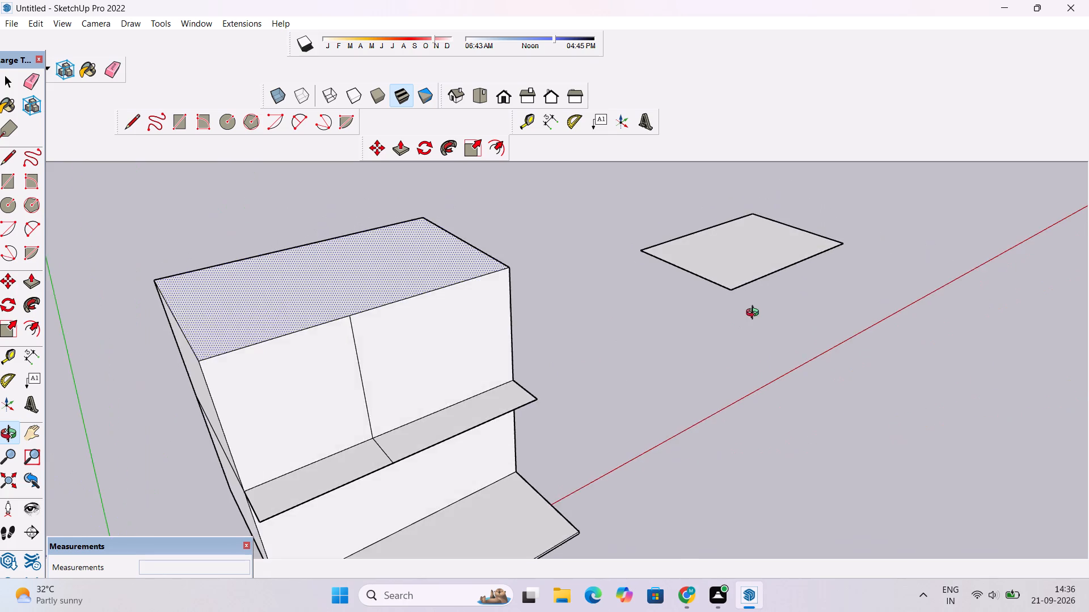
drag(755, 314, 746, 325)
scroll(720, 317, up, 3)
drag(697, 325, 570, 330)
drag(524, 307, 746, 347)
drag(657, 331, 578, 343)
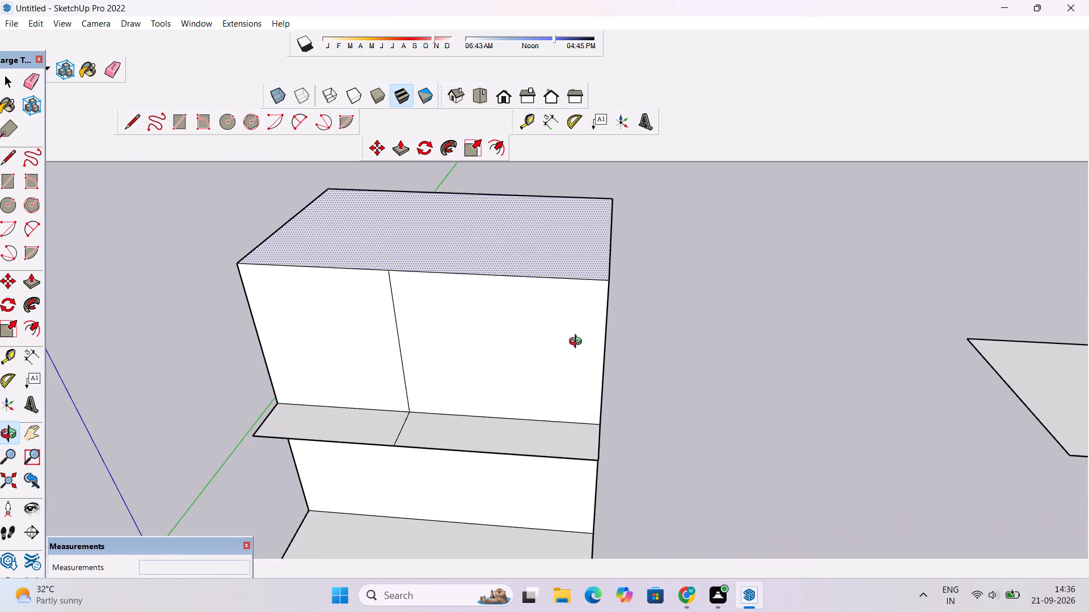
drag(578, 343, 579, 343)
shift+drag(558, 309, 579, 347)
Push/Pull the block's roof face down by 1'.
key(p)
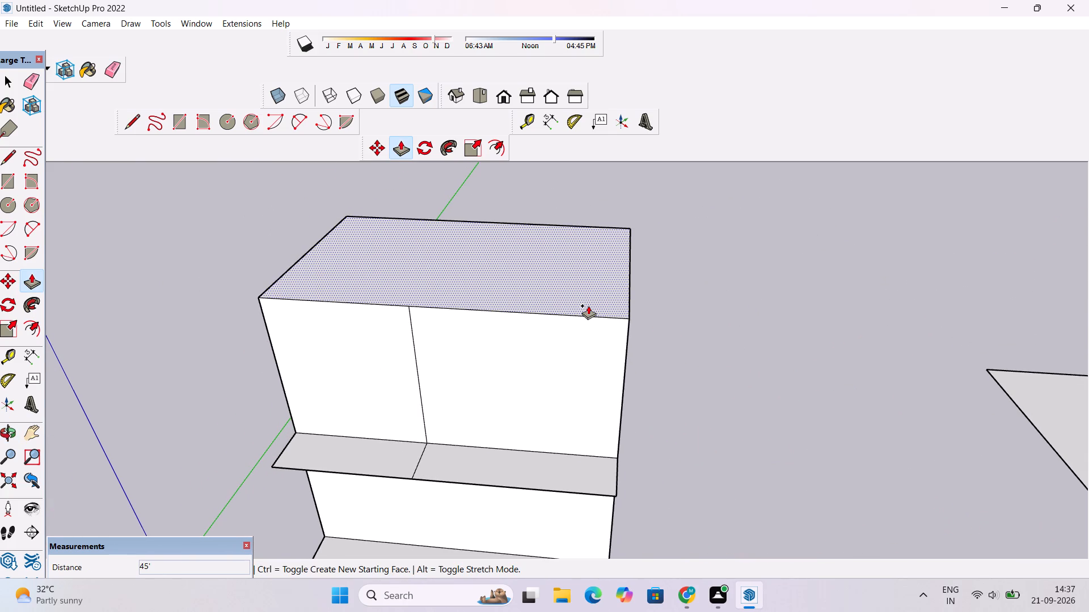
click(588, 305)
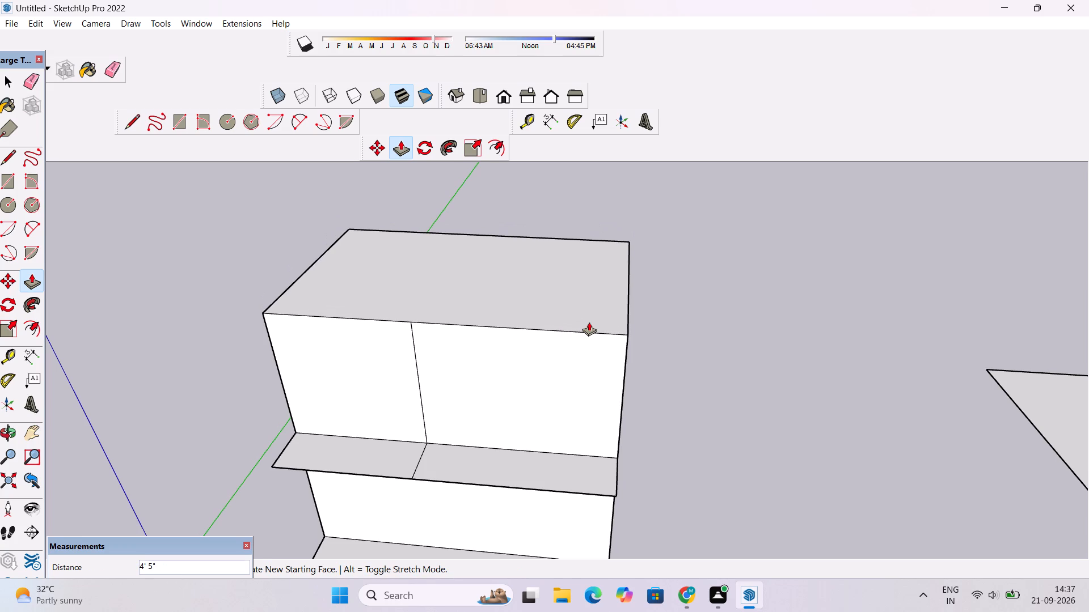
text(1')
key(Return)
Examine the block's roof and upper front from raised angles, with the detached rectangle alongside.
key(o)
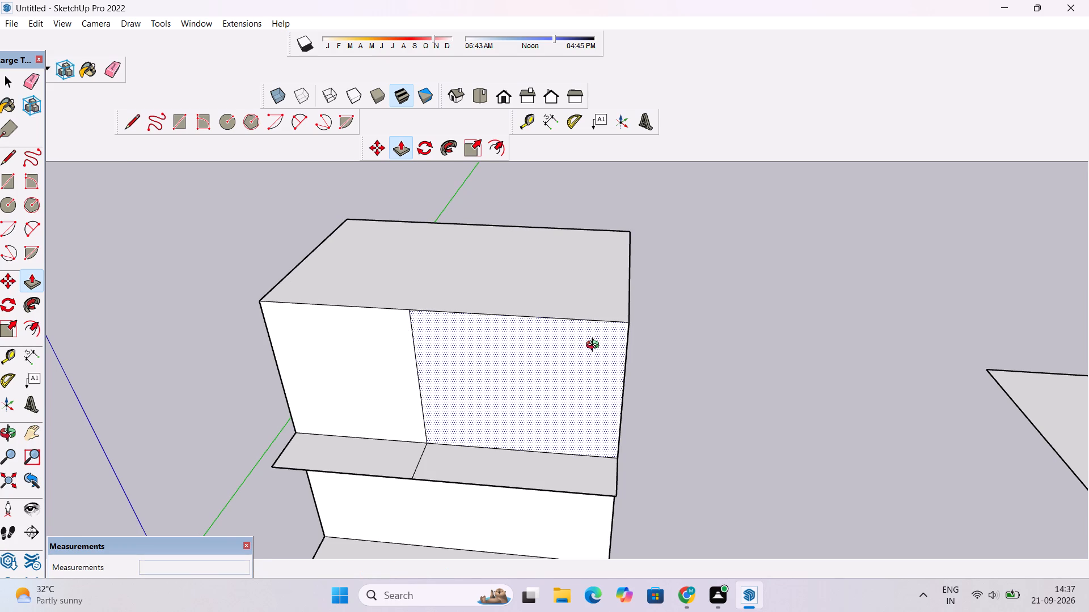
scroll(593, 359, down, 3)
drag(585, 363, 621, 308)
drag(599, 320, 617, 354)
drag(617, 354, 698, 362)
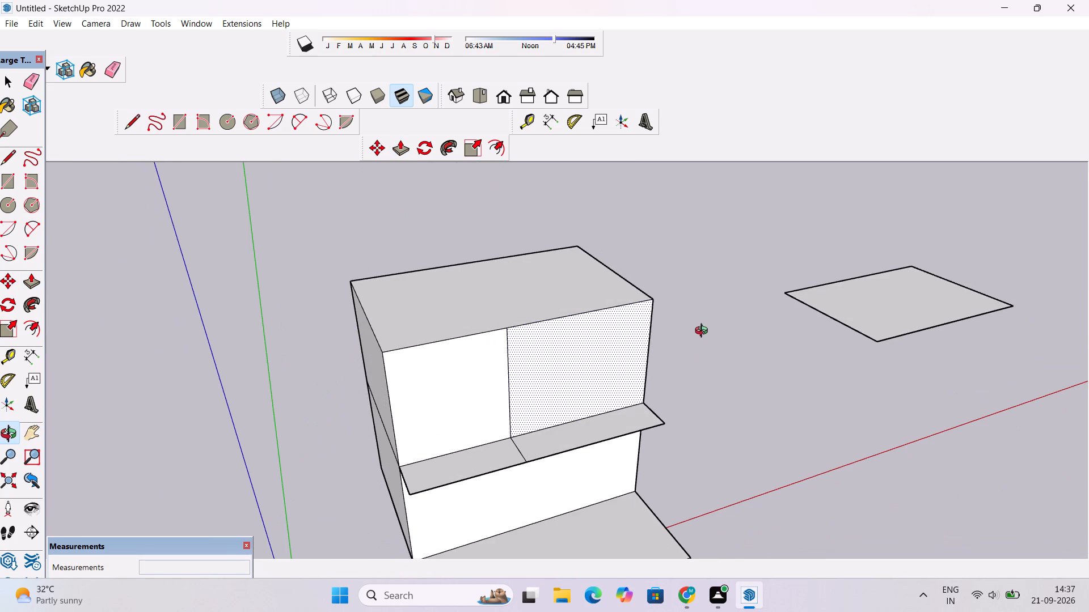
drag(616, 317, 662, 336)
shift+scroll(685, 319, up, 3)
shift+drag(639, 330, 703, 362)
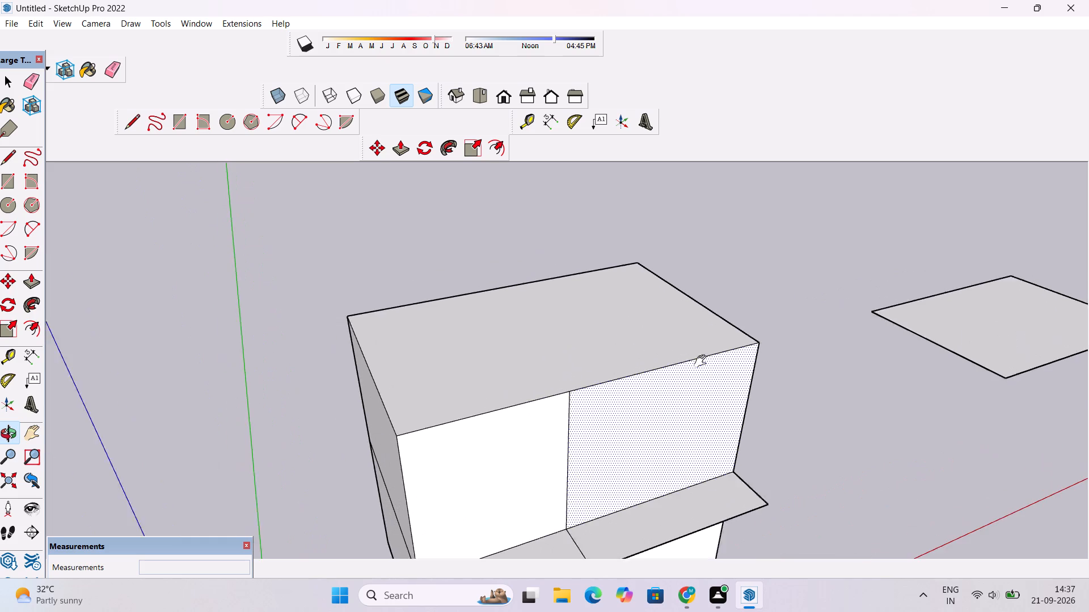
shift+drag(703, 362, 722, 351)
shift+drag(816, 274, 631, 280)
Push/Pull the detached flat rectangle beside the block up 1' to make a slab.
key(space)
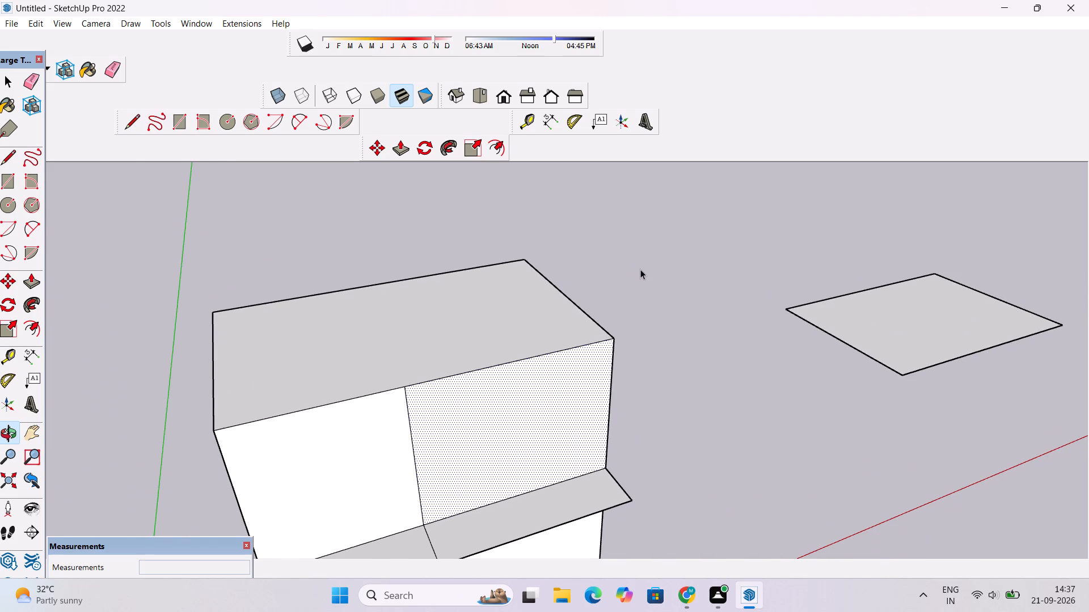
click(832, 290)
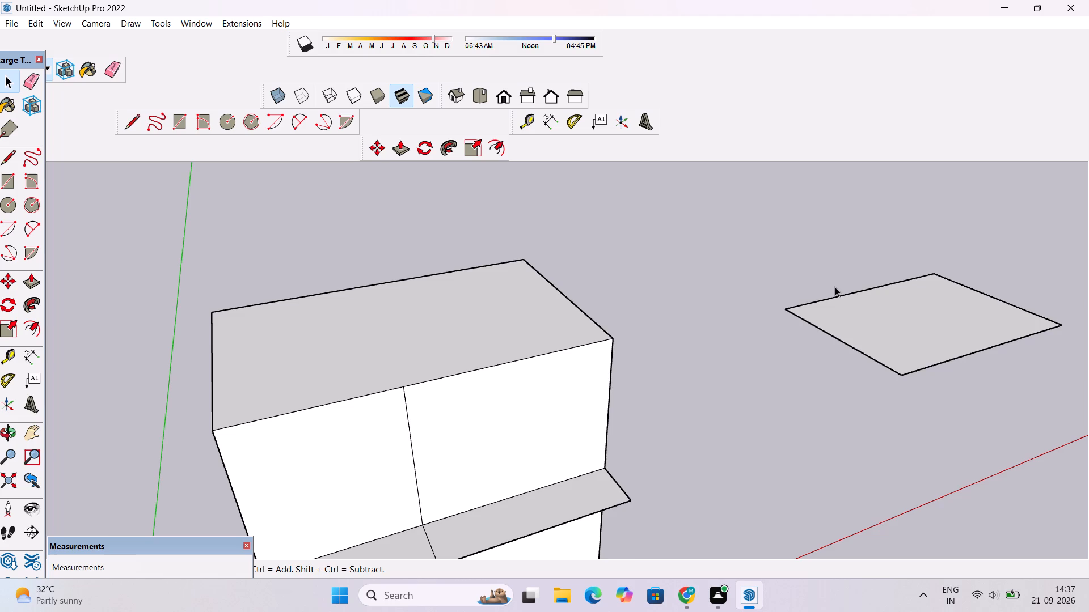
scroll(875, 326, down, 1)
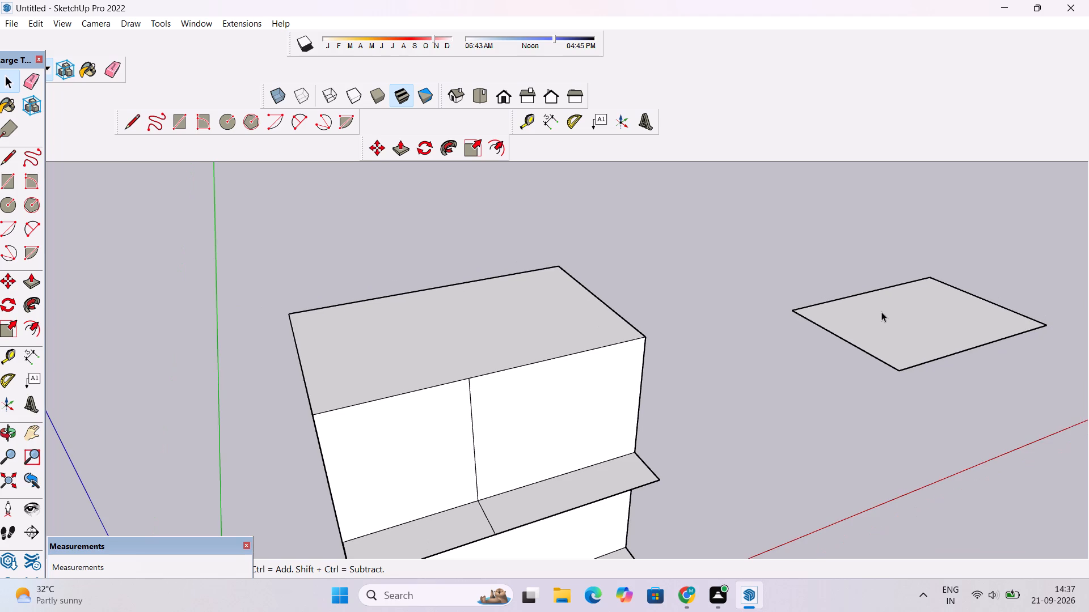
scroll(883, 311, up, 2)
click(885, 328)
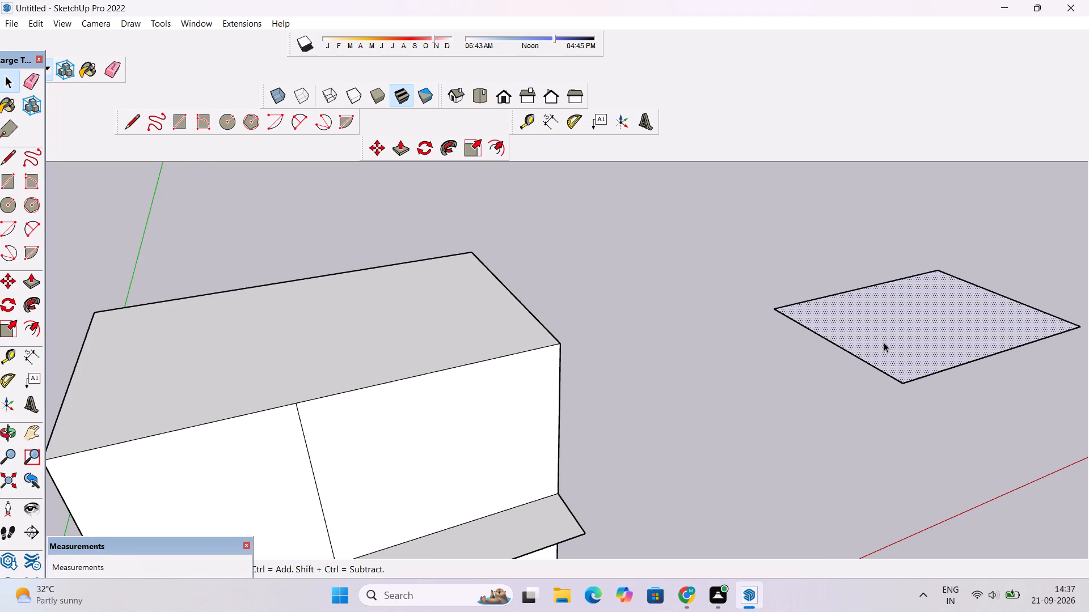
scroll(869, 351, up, 20)
scroll(869, 351, up, 9)
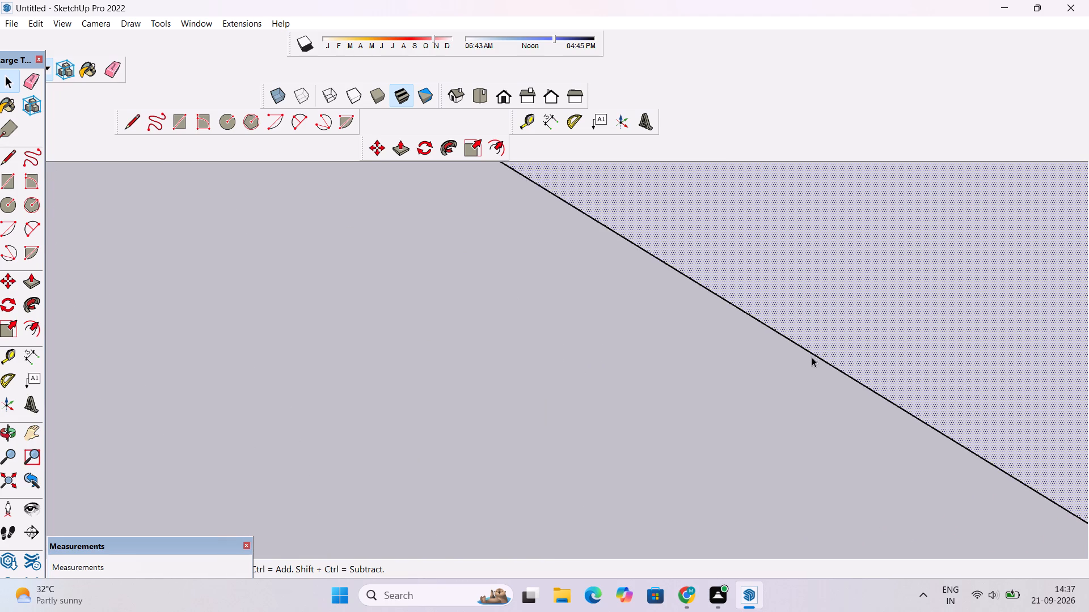
scroll(812, 357, up, 4)
scroll(761, 347, down, 20)
scroll(761, 347, down, 20)
scroll(761, 347, down, 7)
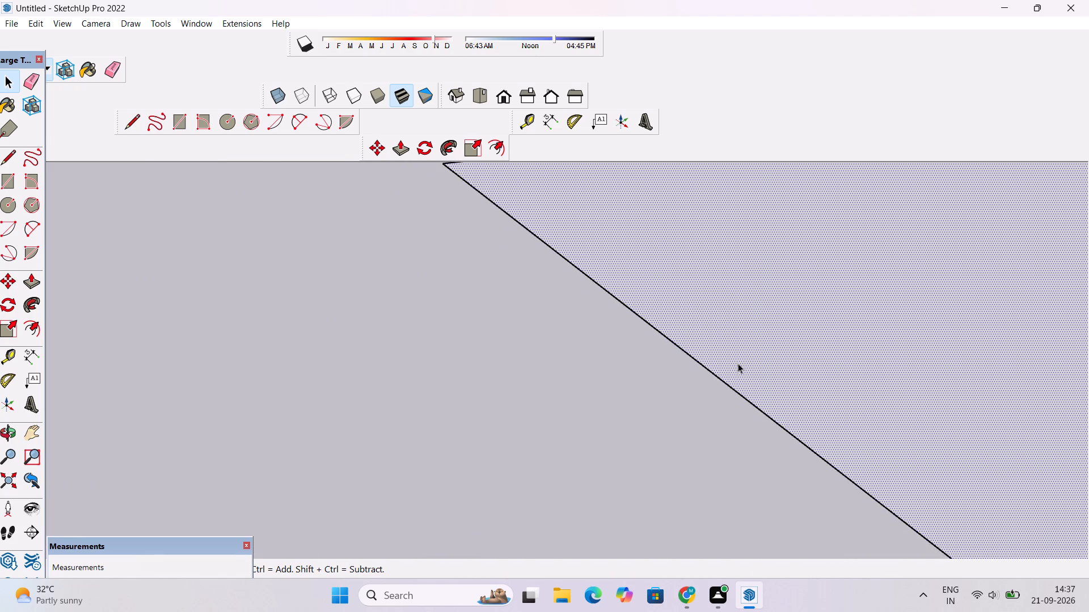
scroll(738, 363, down, 15)
key(p)
click(769, 343)
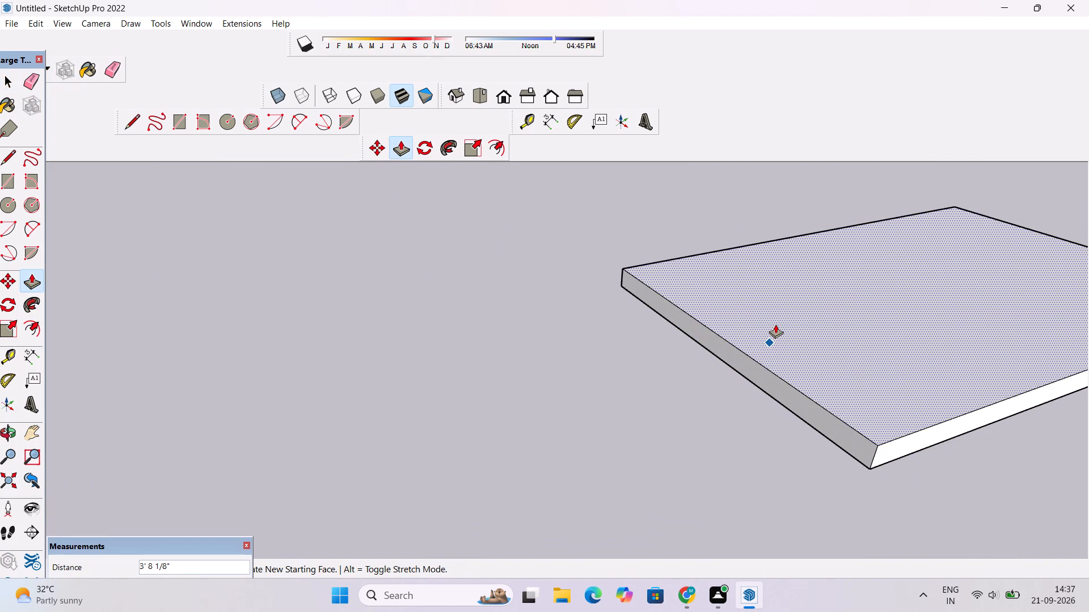
text(1')
key(Return)
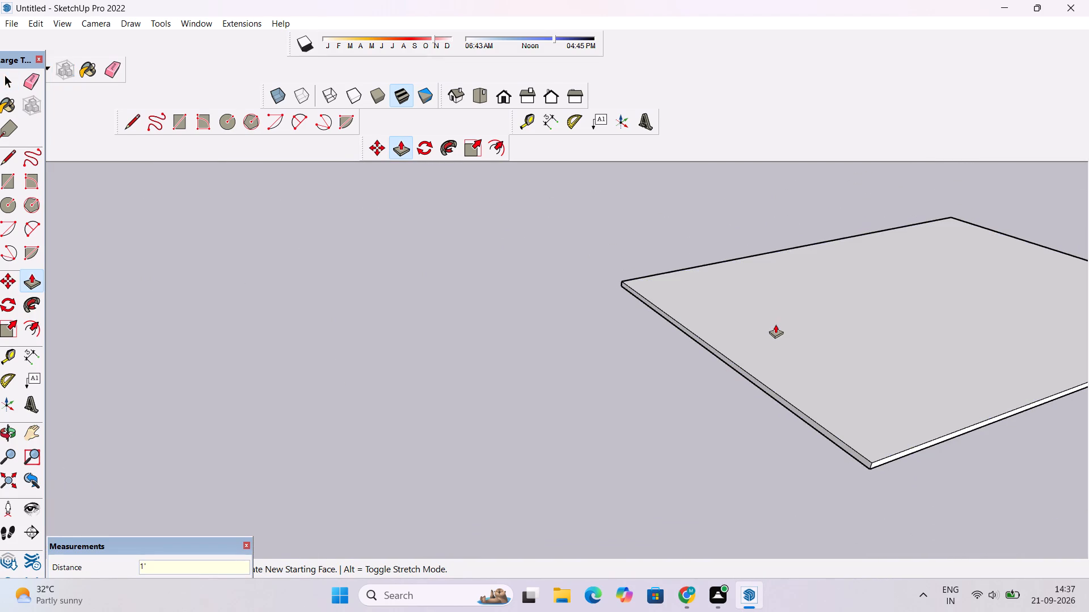
Select all the faces and edges of the detached 1' slab and make them a group.
key(o)
scroll(776, 324, down, 4)
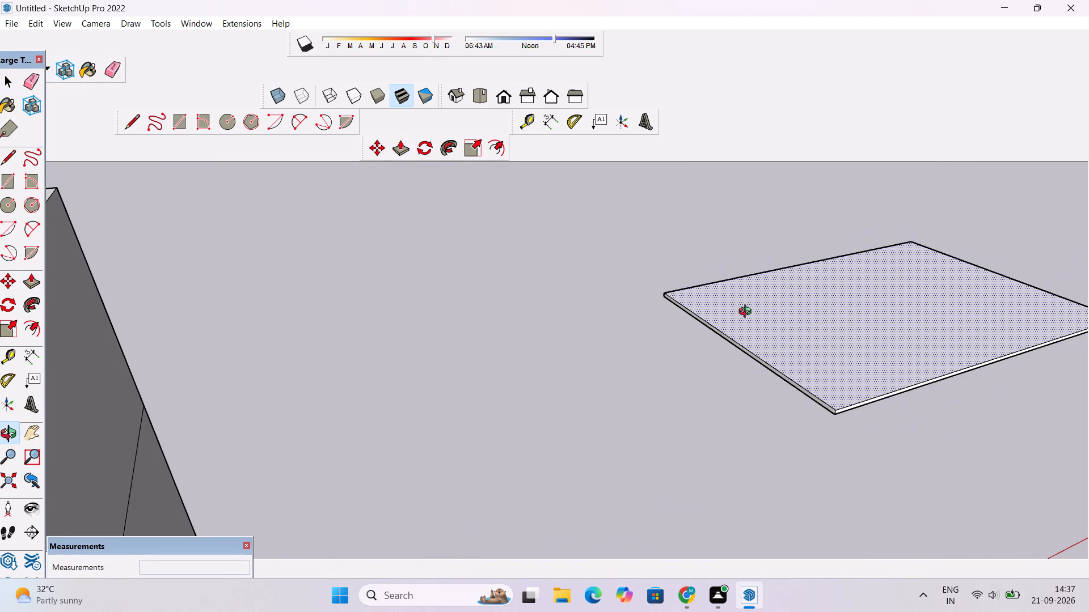
key(space)
click(702, 309)
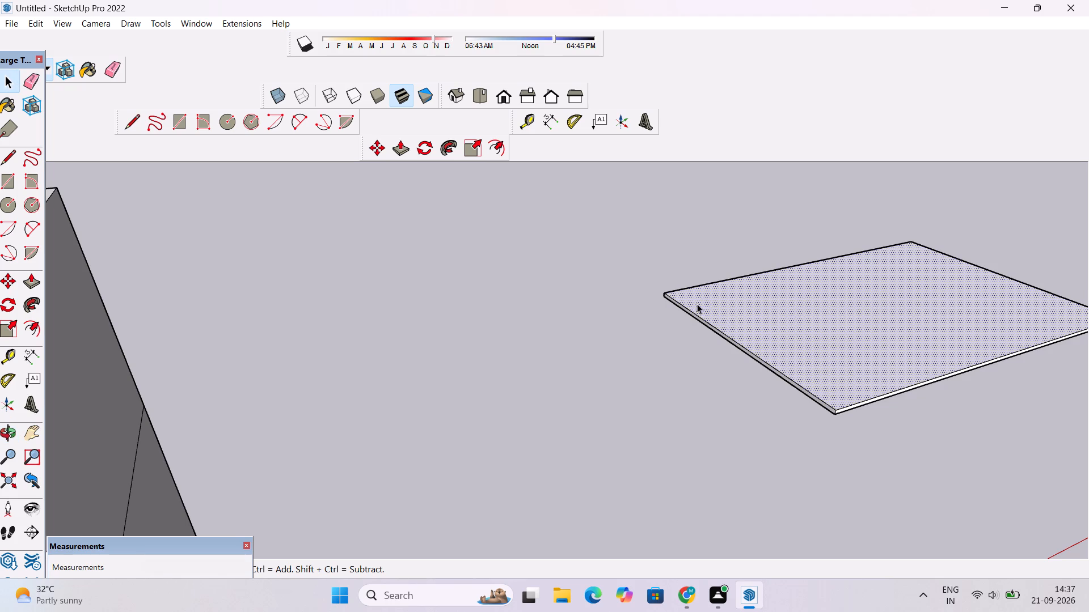
right_click(704, 296)
click(418, 255)
triple_click(752, 307)
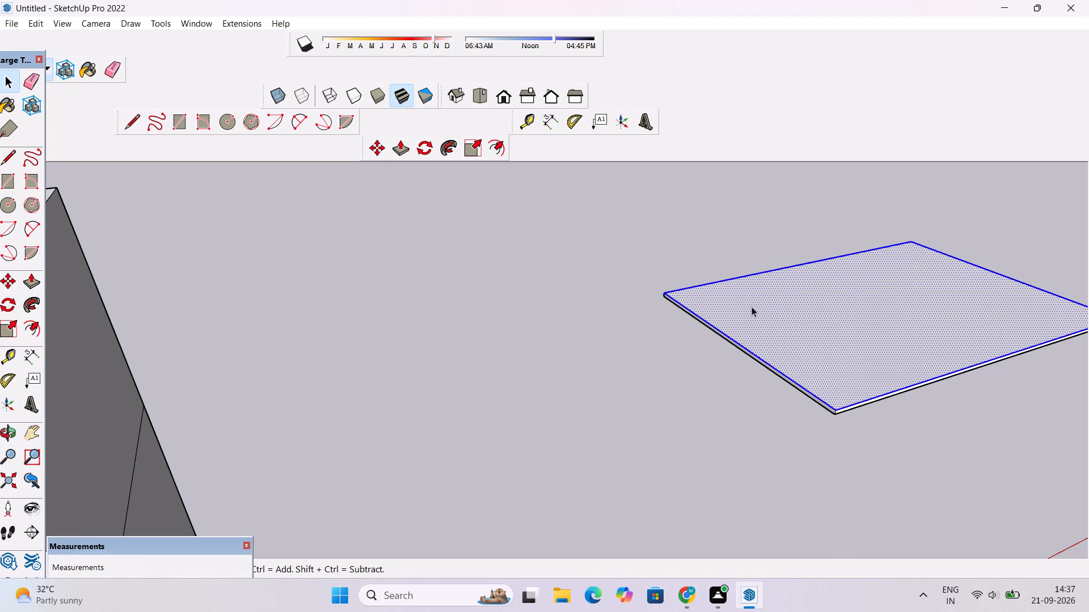
right_click(752, 307)
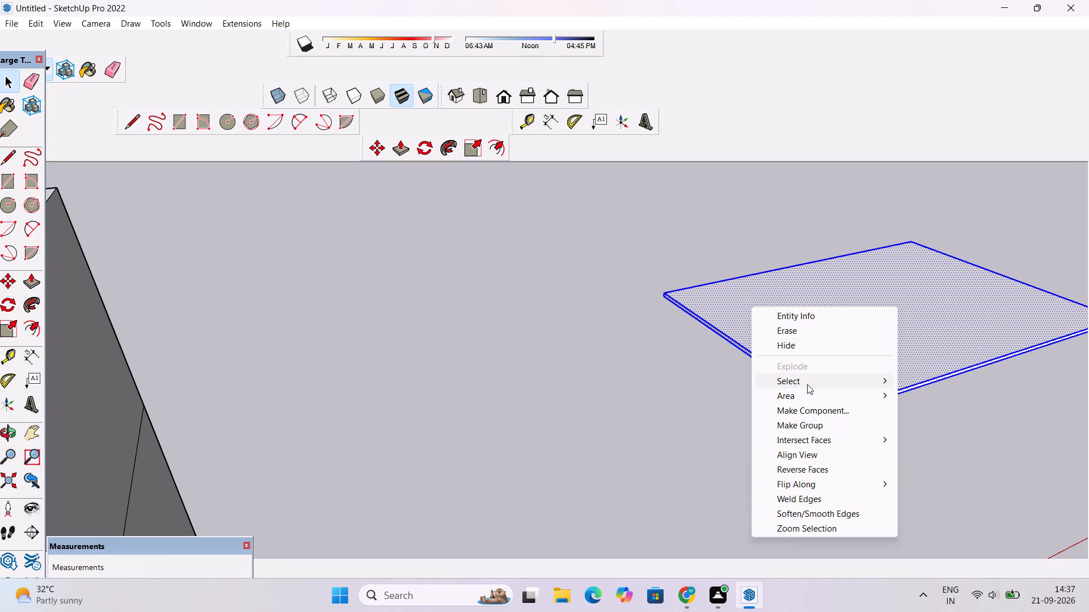
click(805, 426)
Copy the grouped 1' slab from its bottom rear corner onto the matching top corner of the block, covering the roof.
scroll(667, 345, down, 9)
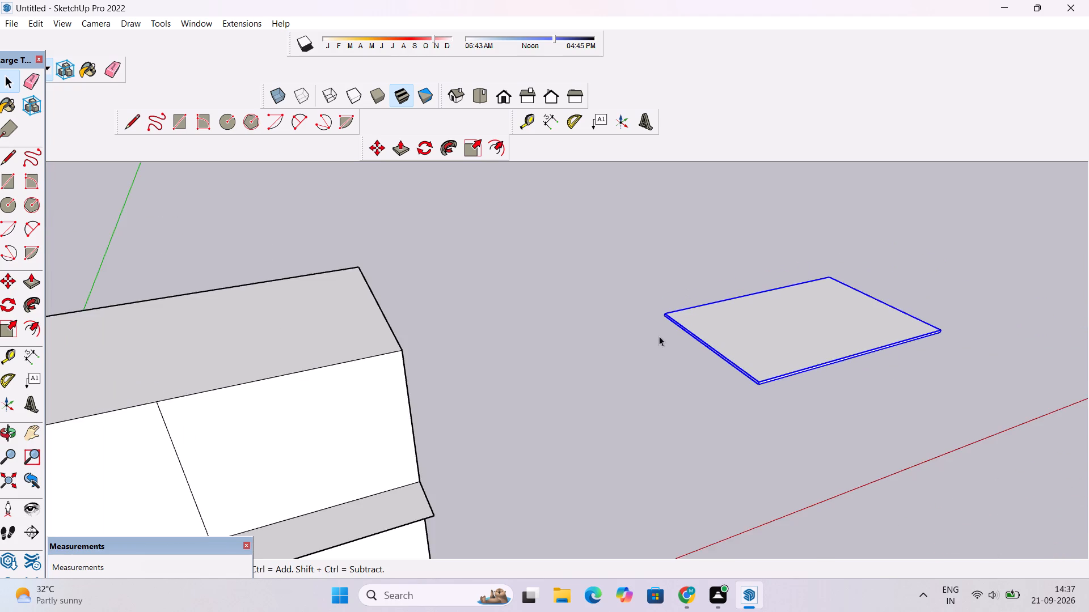
scroll(659, 334, up, 10)
key(m)
scroll(671, 312, up, 11)
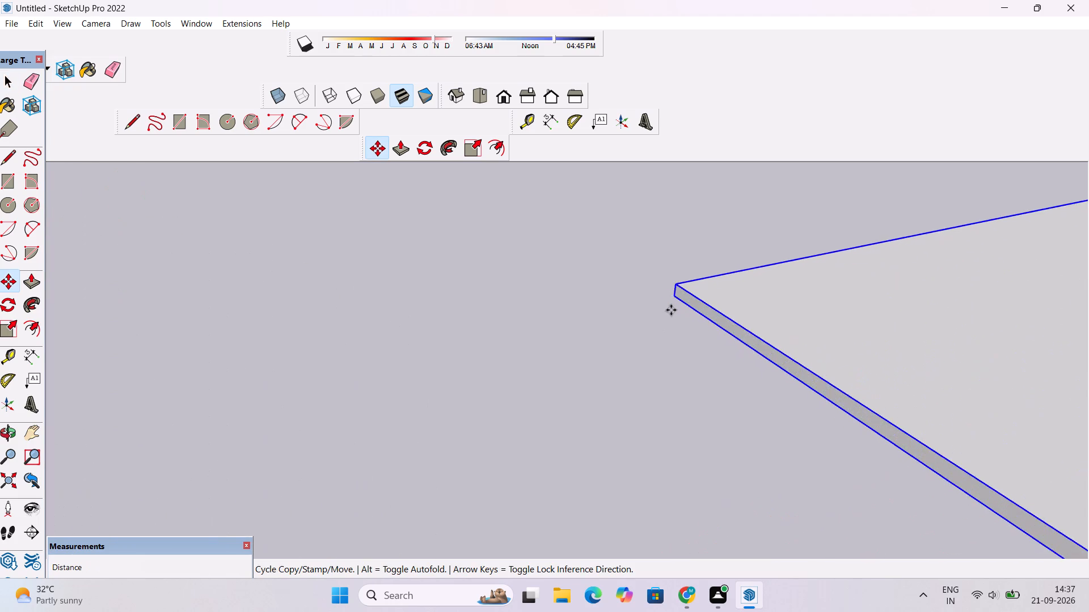
scroll(671, 310, up, 4)
click(681, 273)
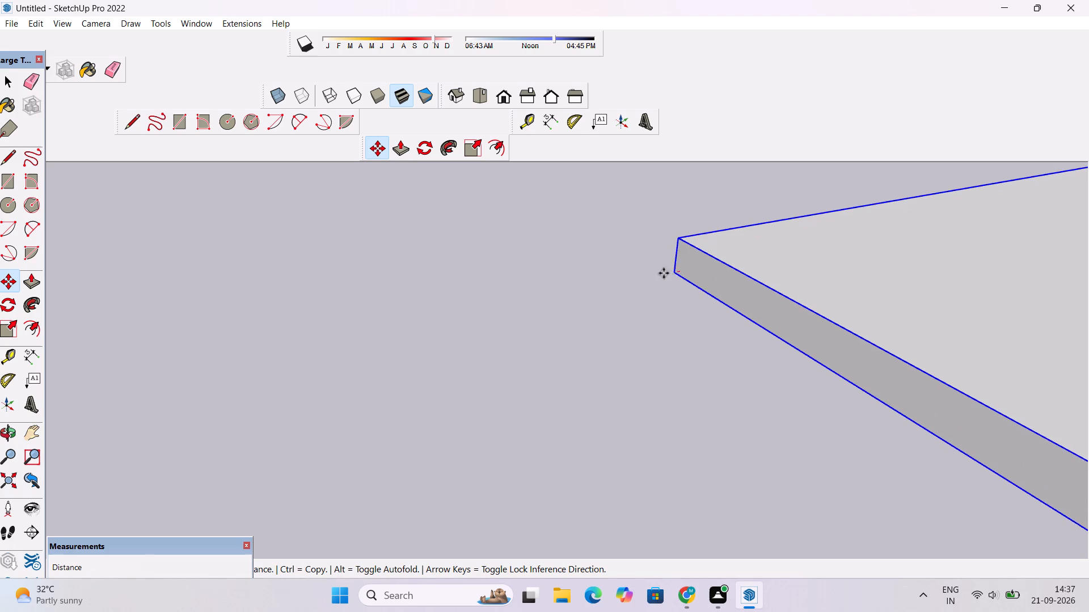
scroll(662, 273, down, 15)
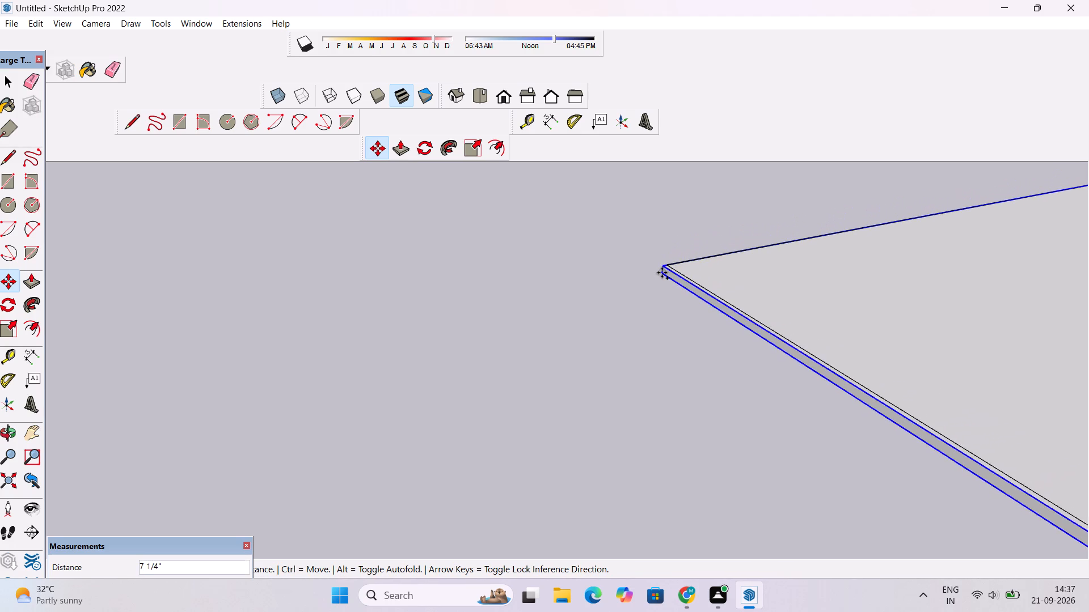
scroll(662, 273, down, 5)
scroll(570, 265, down, 13)
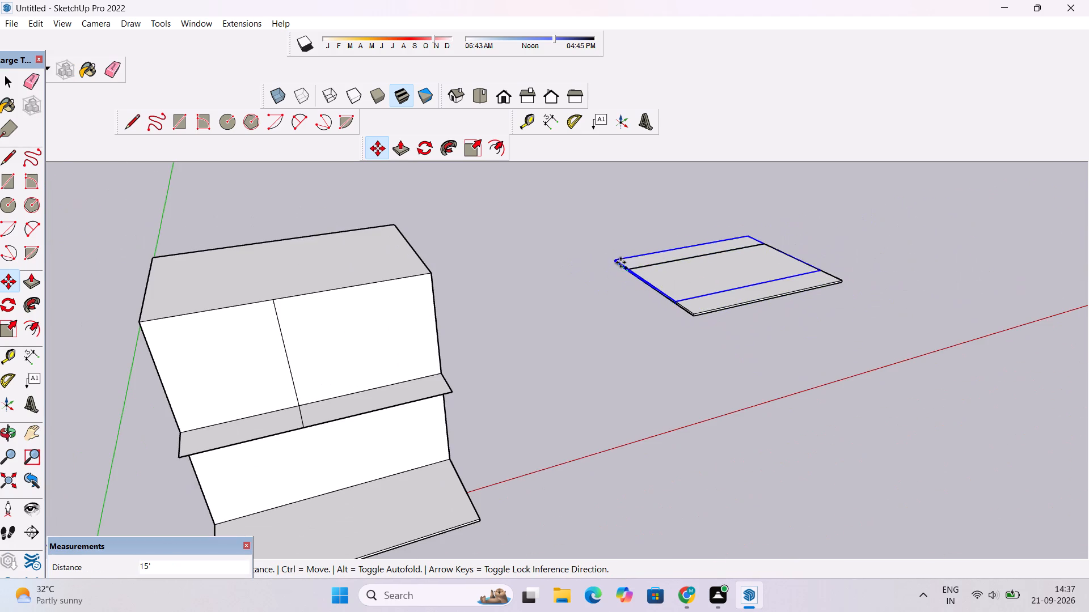
scroll(603, 253, up, 1)
scroll(172, 252, up, 1)
scroll(539, 276, down, 5)
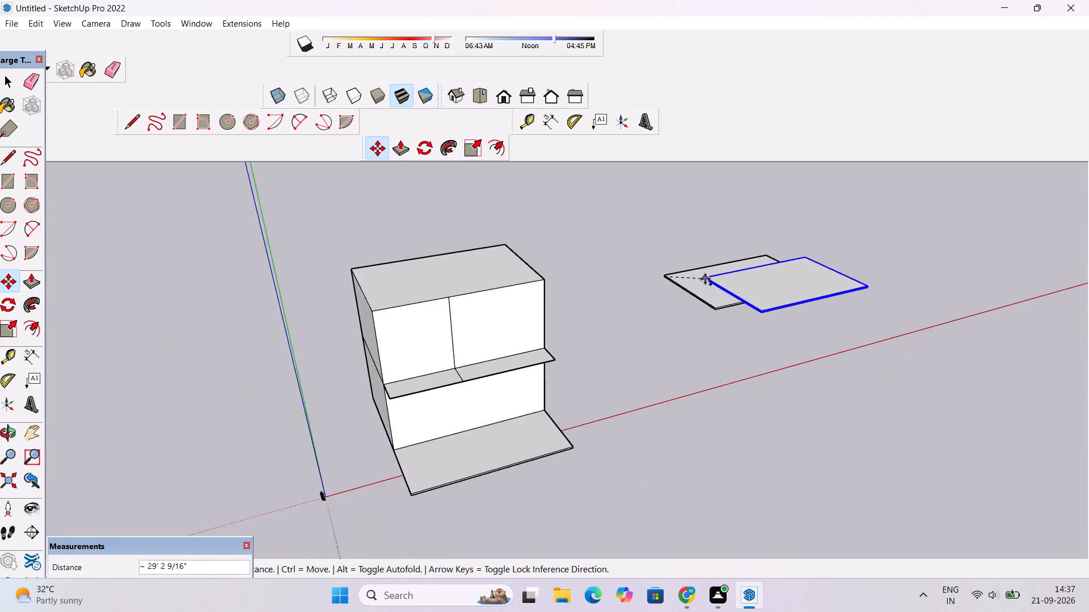
scroll(705, 279, down, 2)
scroll(437, 256, up, 15)
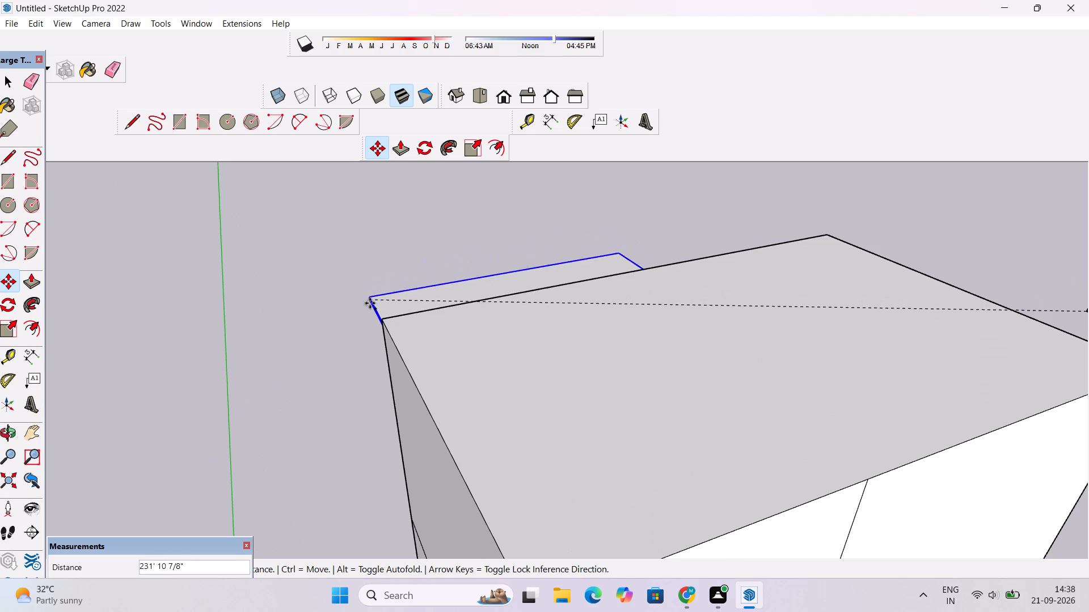
scroll(382, 318, up, 9)
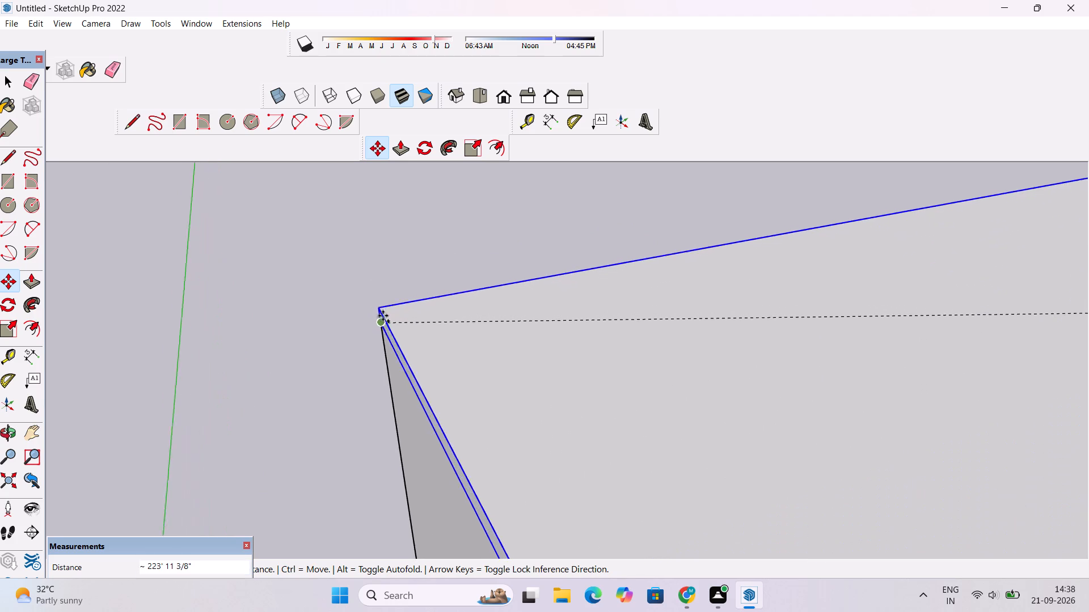
scroll(383, 316, up, 7)
scroll(385, 312, down, 3)
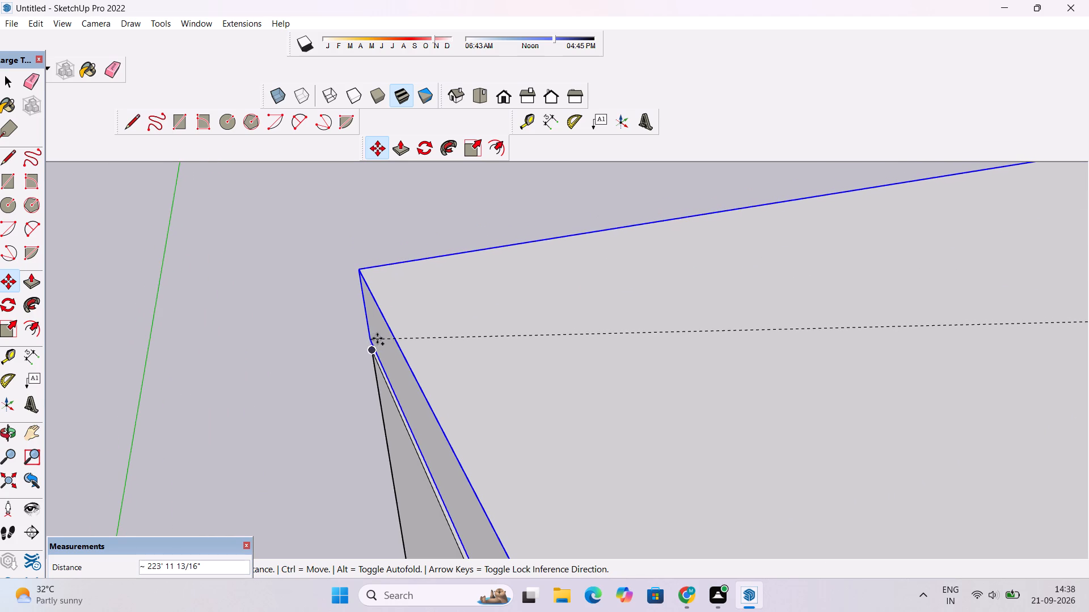
scroll(403, 329, up, 1)
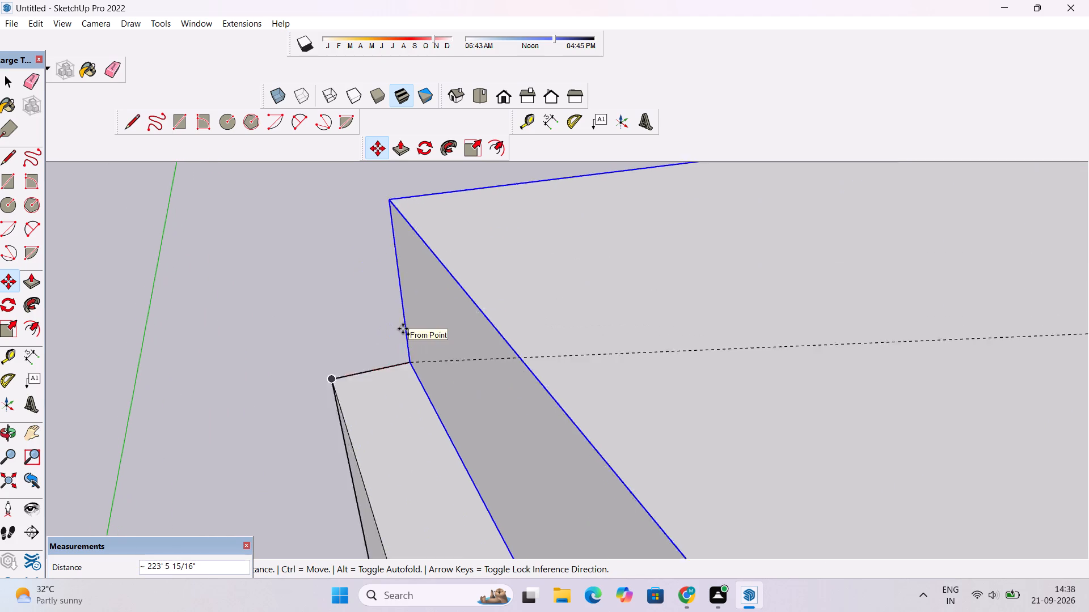
scroll(403, 329, up, 1)
scroll(403, 329, down, 1)
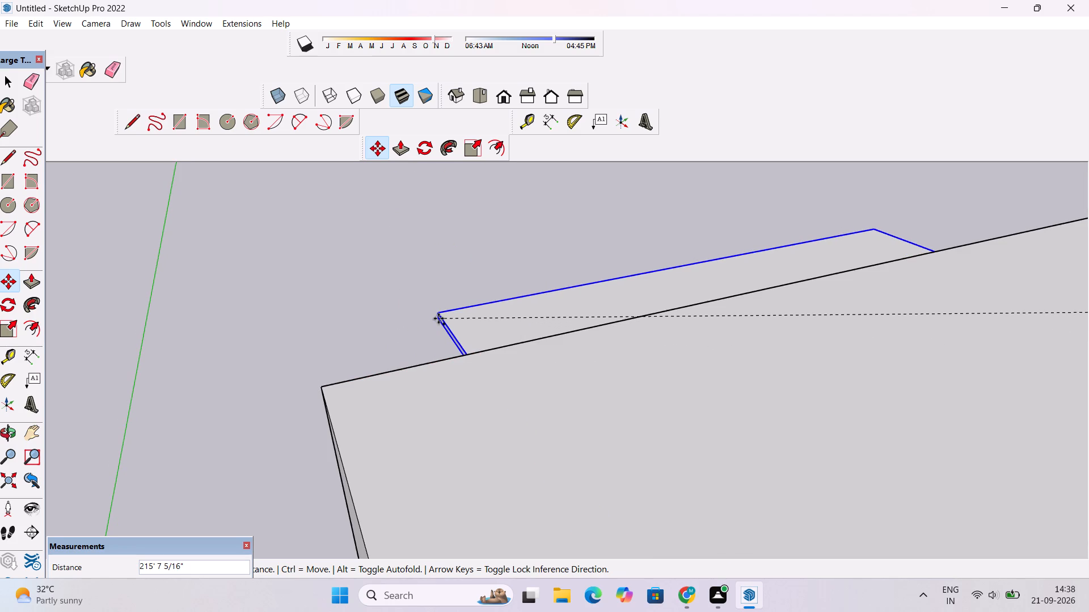
scroll(438, 318, down, 1)
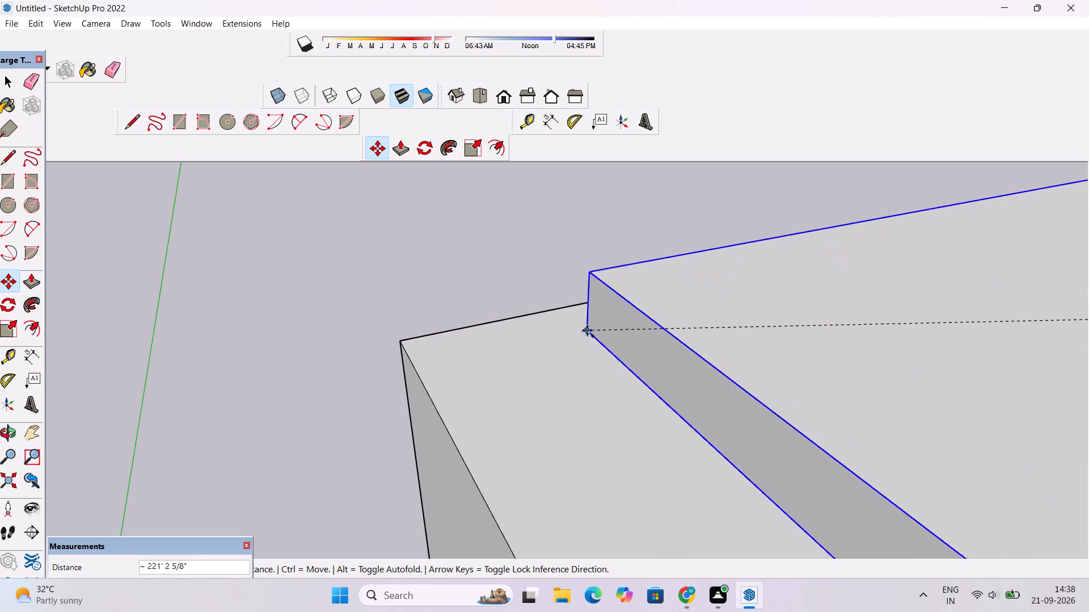
scroll(464, 354, up, 1)
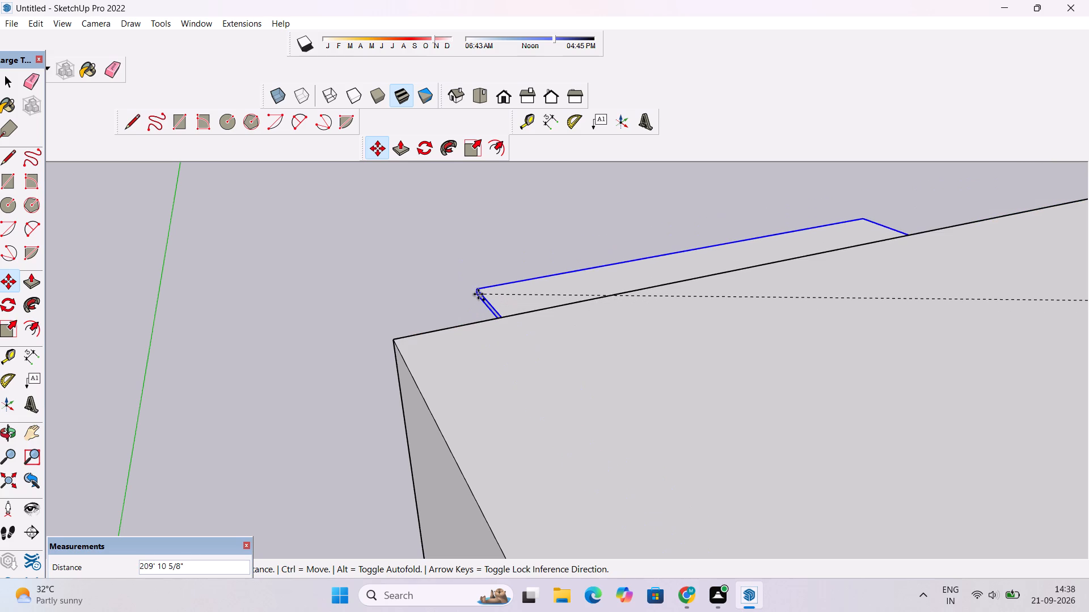
scroll(479, 294, up, 2)
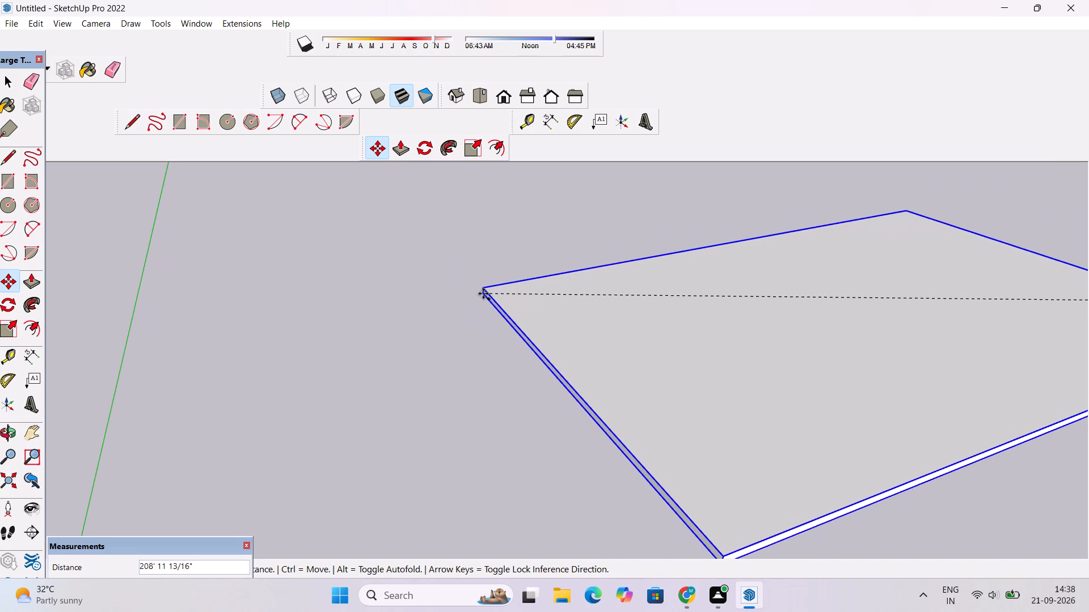
scroll(488, 289, down, 4)
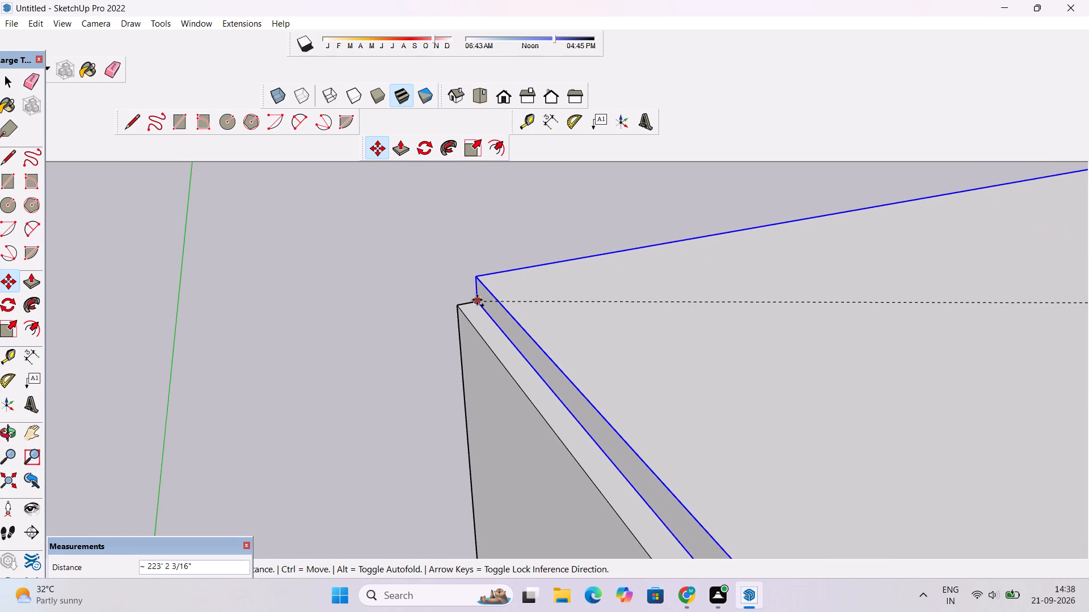
click(454, 303)
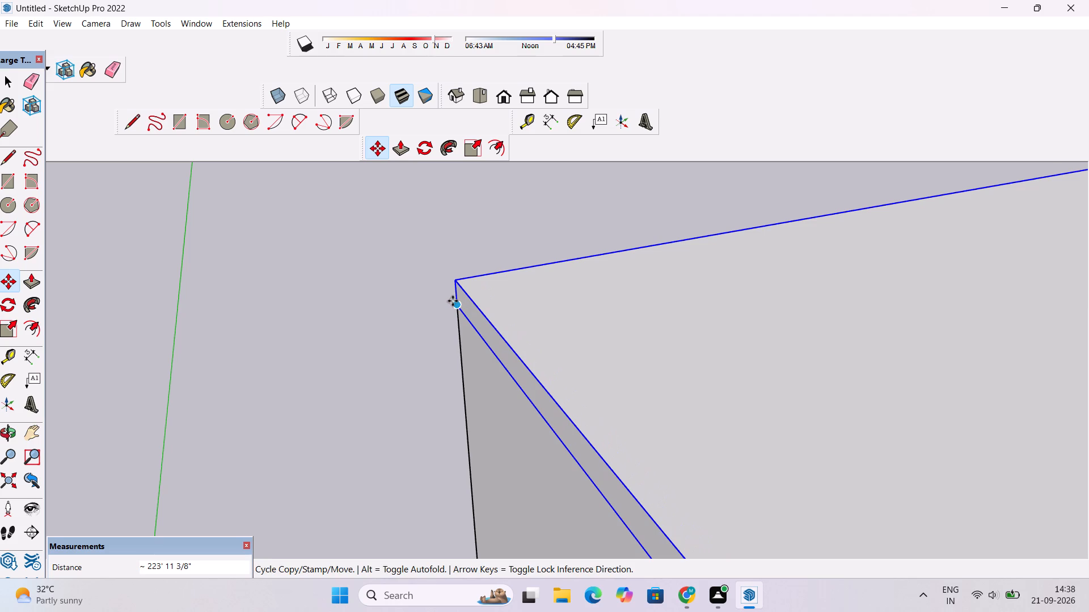
Examine the block with its copied roof slab from front, side and raised angles, alongside the original detached slab.
scroll(453, 301, down, 12)
scroll(453, 308, up, 1)
scroll(459, 333, down, 5)
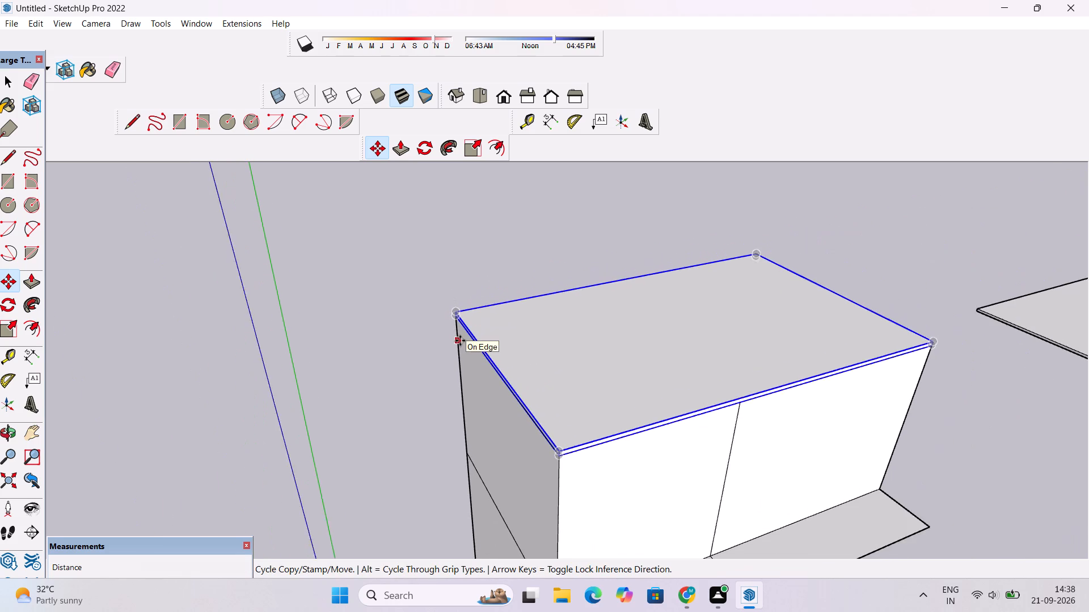
scroll(460, 341, down, 4)
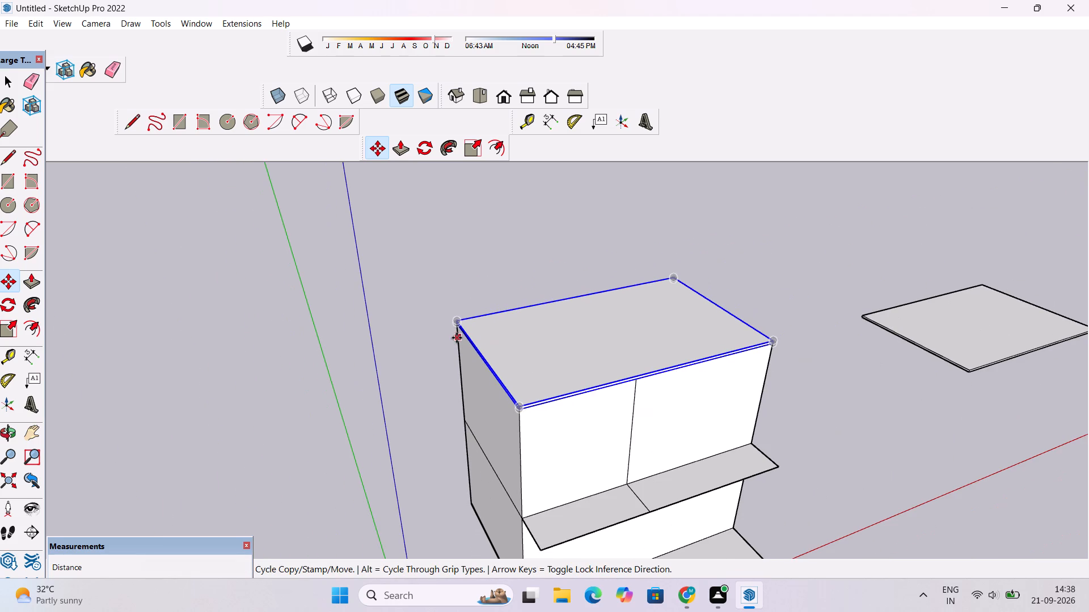
key(o)
scroll(457, 328, down, 5)
drag(488, 330, 447, 327)
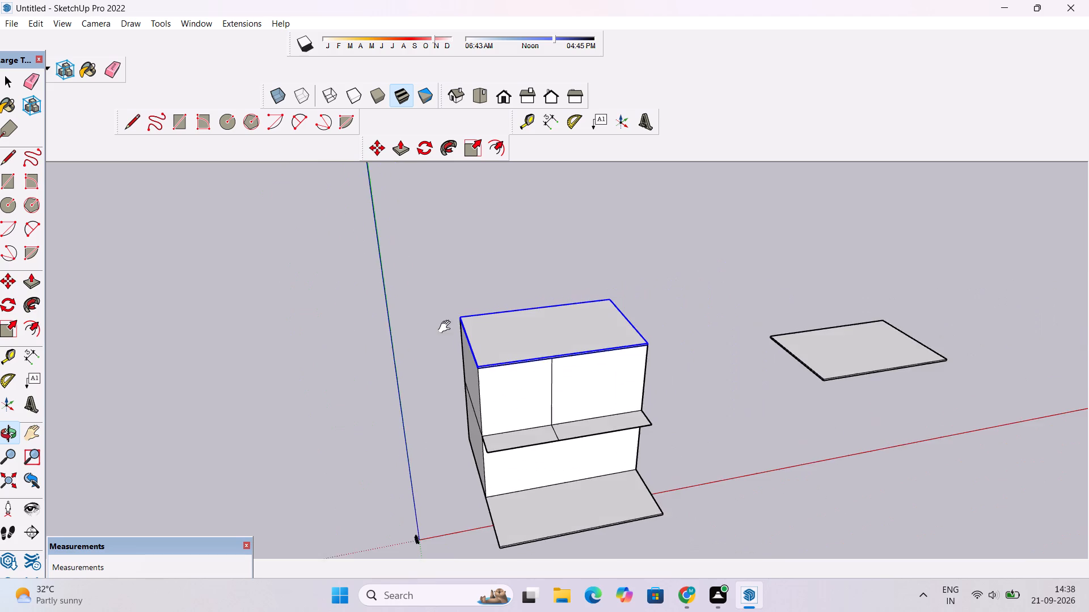
drag(447, 327, 446, 325)
scroll(445, 320, up, 1)
scroll(445, 320, down, 4)
drag(505, 370, 488, 291)
scroll(488, 291, down, 5)
drag(490, 288, 501, 337)
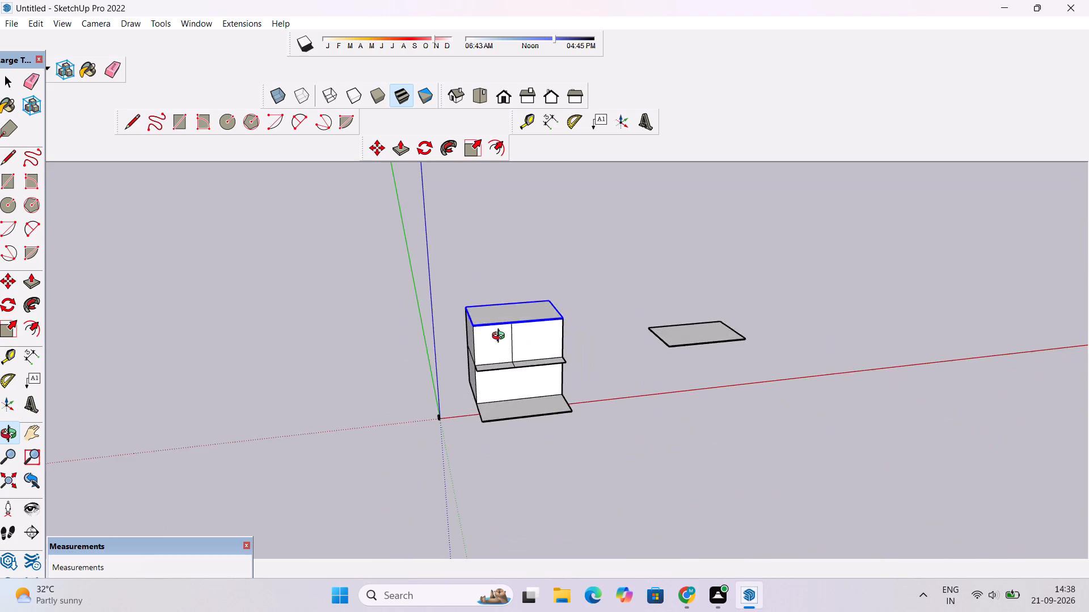
scroll(501, 337, down, 5)
shift+drag(505, 338, 492, 245)
scroll(492, 244, up, 3)
drag(497, 259, 402, 281)
scroll(406, 274, down, 2)
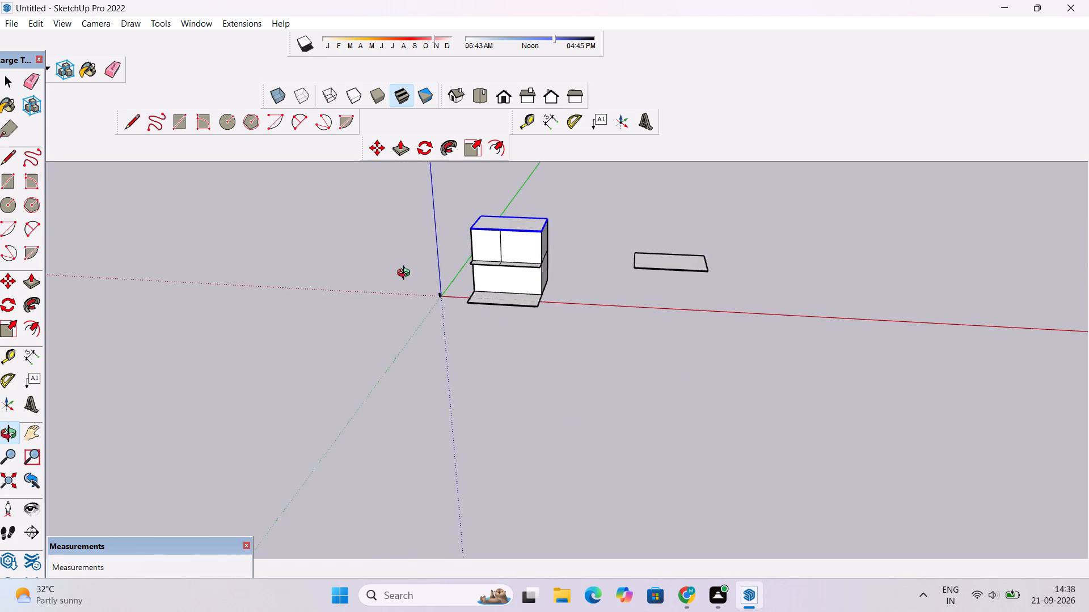
scroll(406, 274, down, 2)
drag(441, 301, 558, 331)
scroll(555, 325, up, 3)
shift+drag(540, 297, 542, 369)
scroll(522, 327, down, 4)
drag(498, 326, 480, 394)
scroll(450, 329, up, 4)
scroll(450, 329, down, 1)
scroll(450, 329, up, 10)
scroll(450, 320, down, 2)
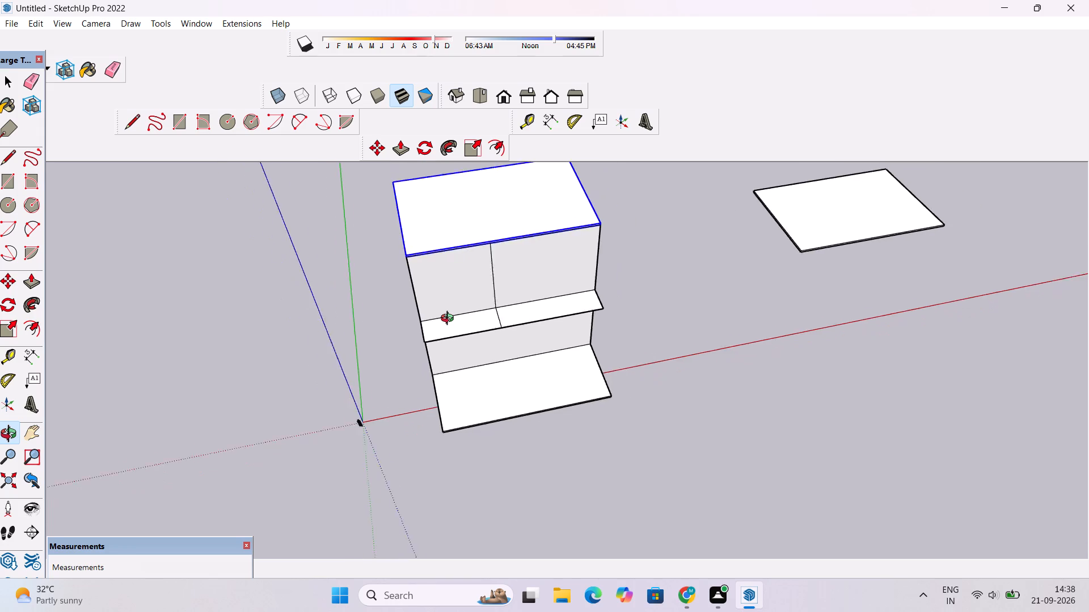
scroll(450, 320, down, 4)
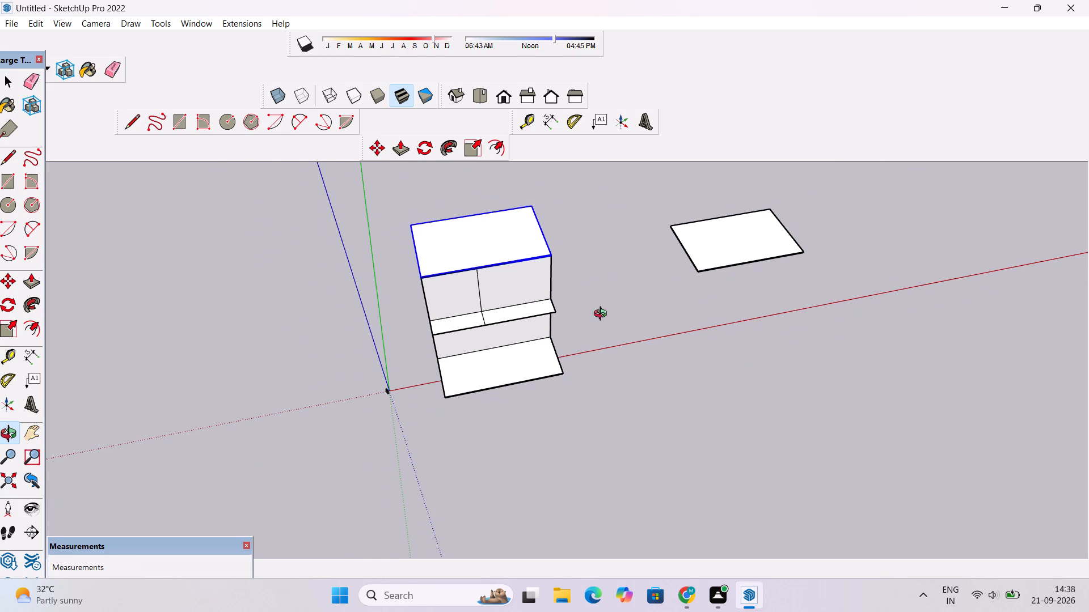
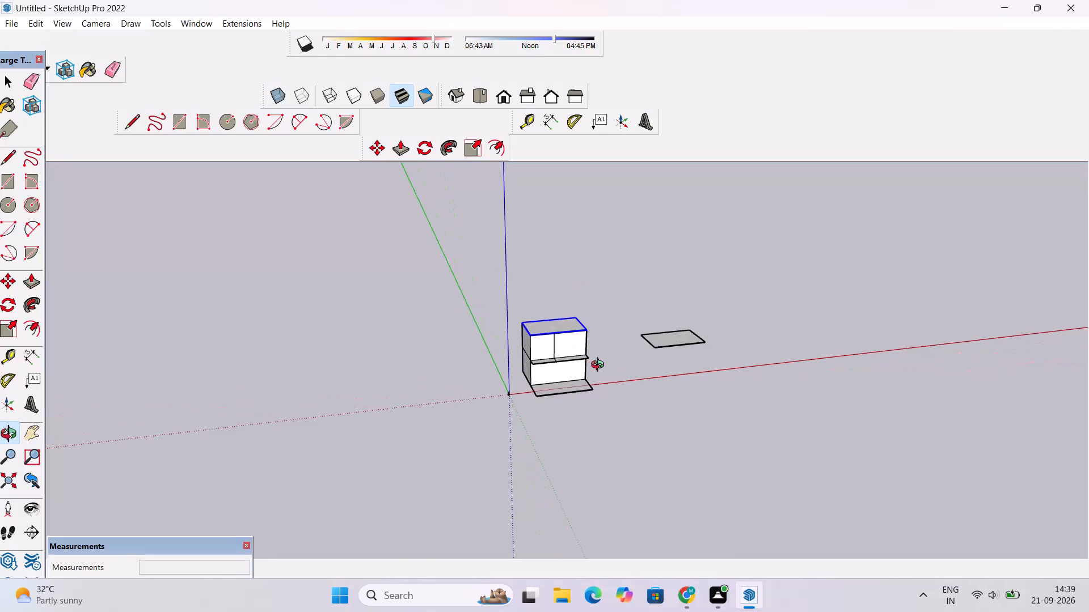
Examine the two-storey block from raised front angles, from the roof slab down to the extended base slab.
drag(527, 367, 598, 381)
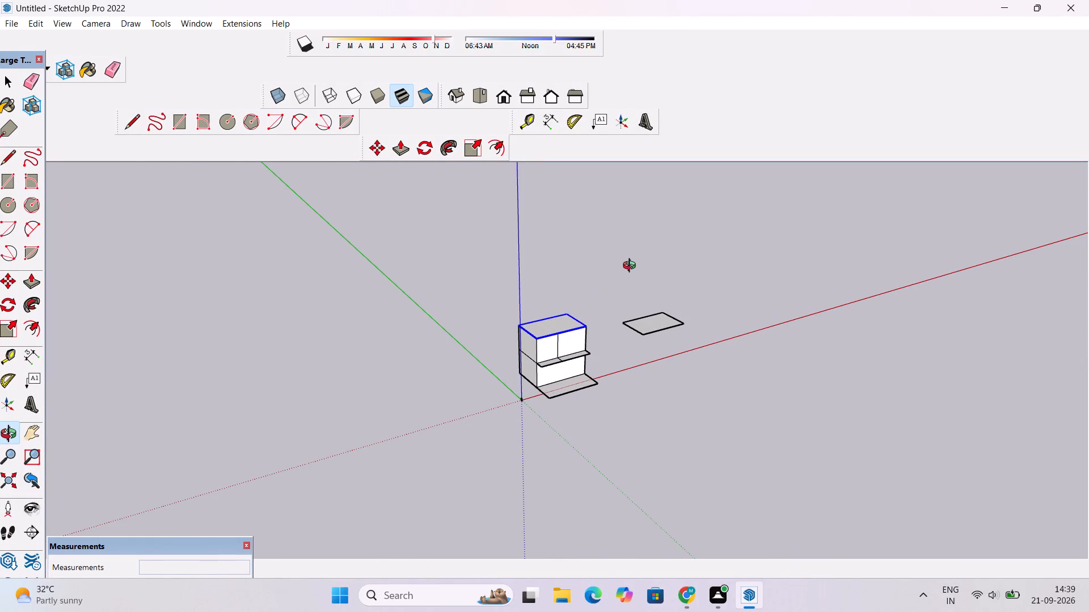
scroll(632, 267, up, 7)
scroll(632, 267, down, 4)
scroll(632, 267, up, 4)
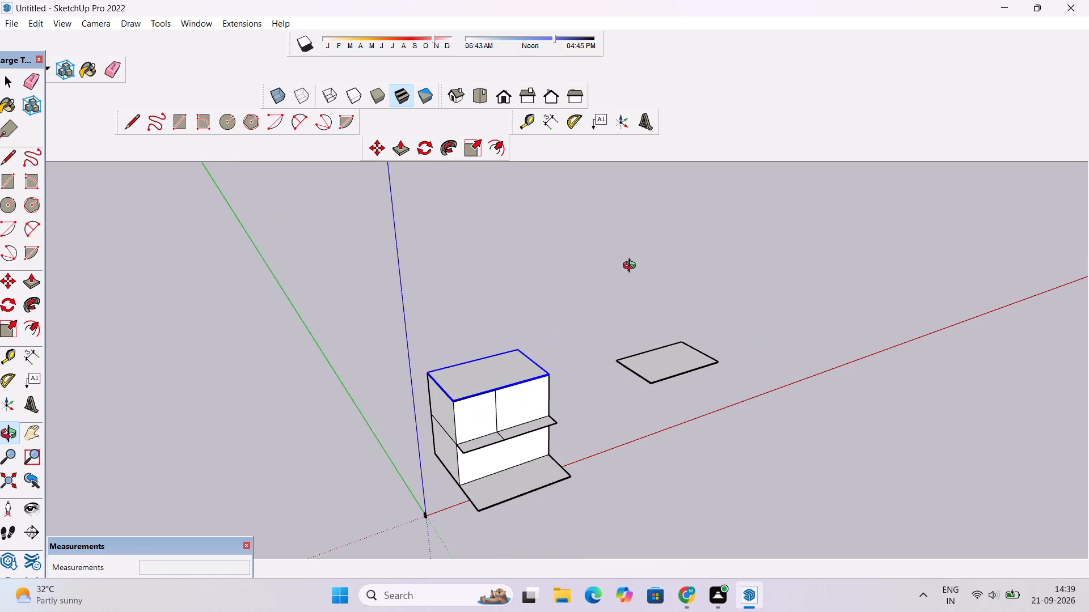
scroll(632, 267, down, 5)
scroll(632, 267, up, 4)
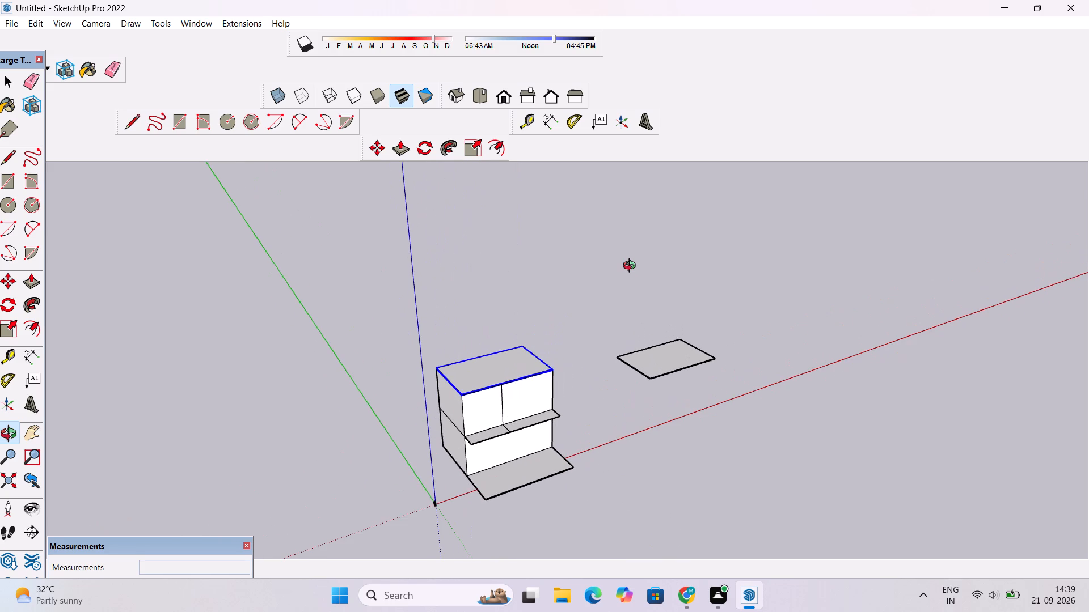
scroll(632, 267, down, 8)
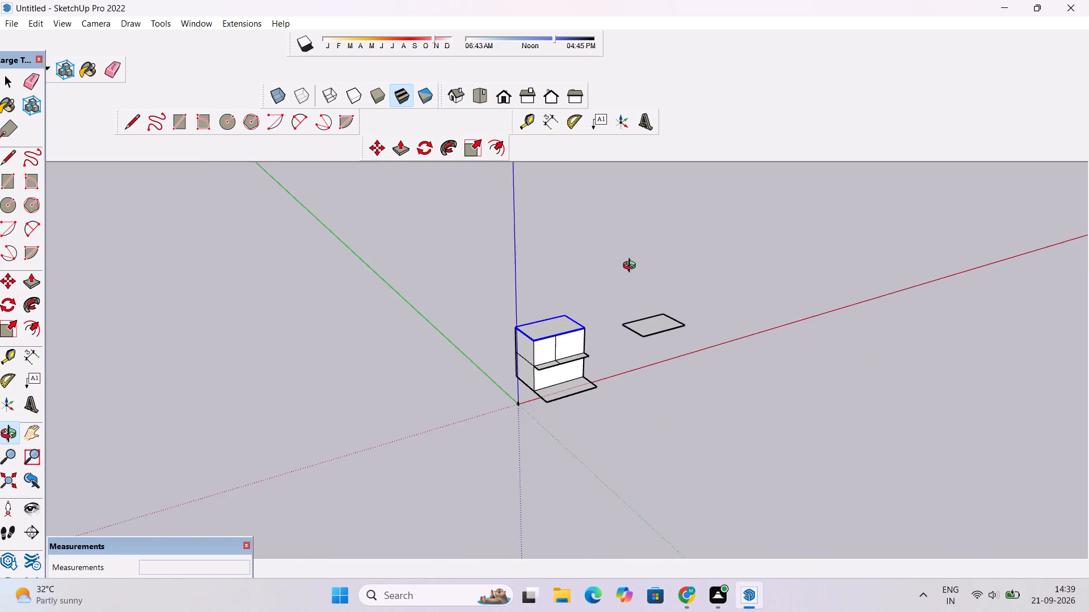
scroll(632, 267, down, 3)
scroll(648, 314, up, 16)
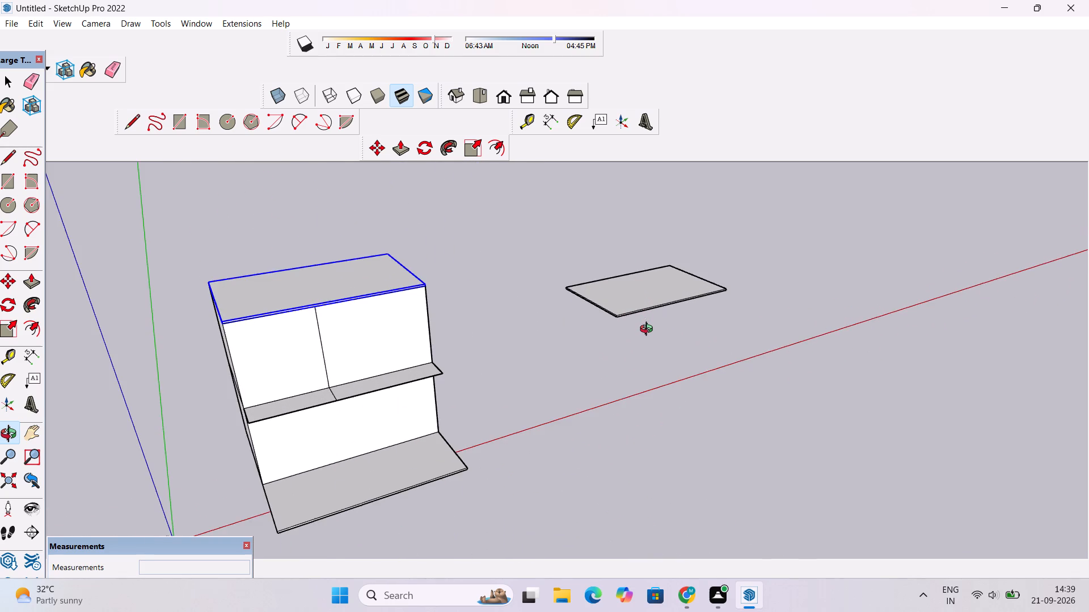
scroll(645, 319, down, 5)
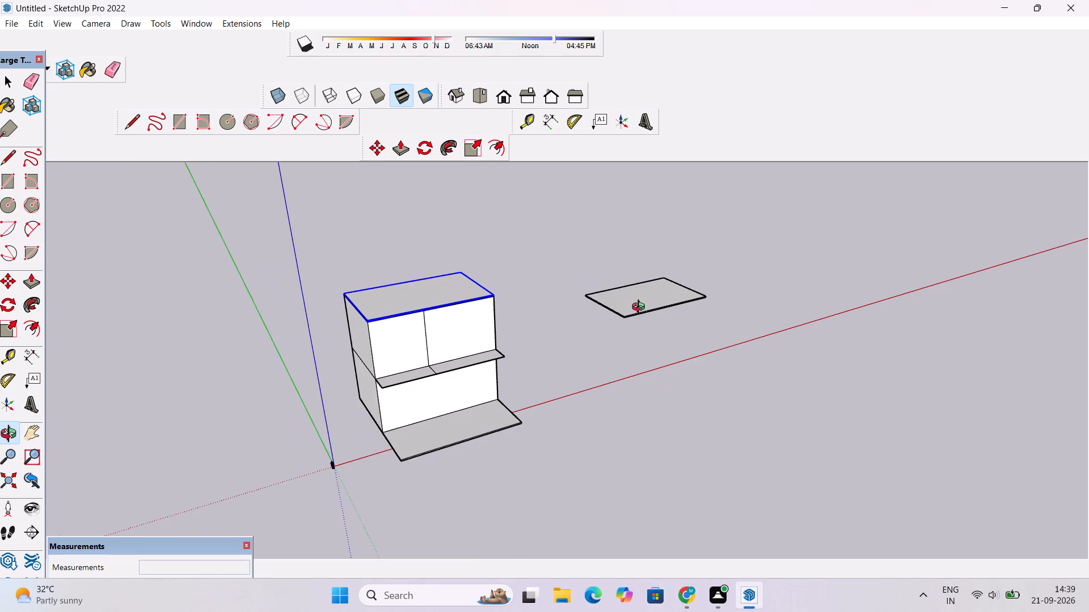
scroll(641, 308, down, 4)
drag(639, 320, 532, 379)
scroll(528, 375, up, 2)
drag(529, 362, 567, 393)
scroll(562, 373, up, 3)
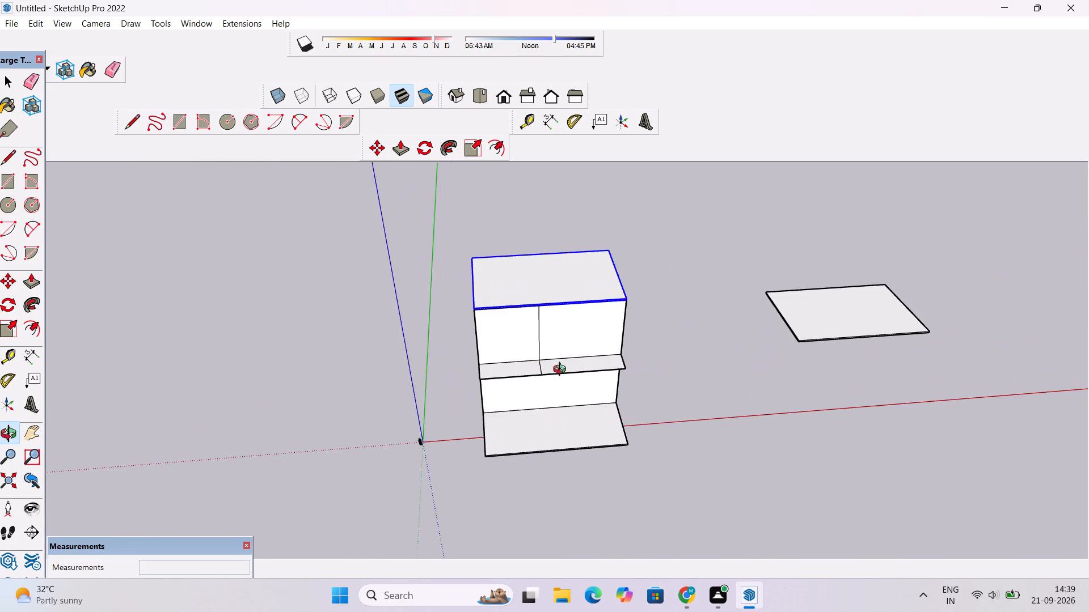
scroll(562, 371, up, 7)
drag(556, 361, 556, 373)
scroll(556, 376, down, 6)
drag(553, 432, 550, 372)
drag(546, 411, 537, 458)
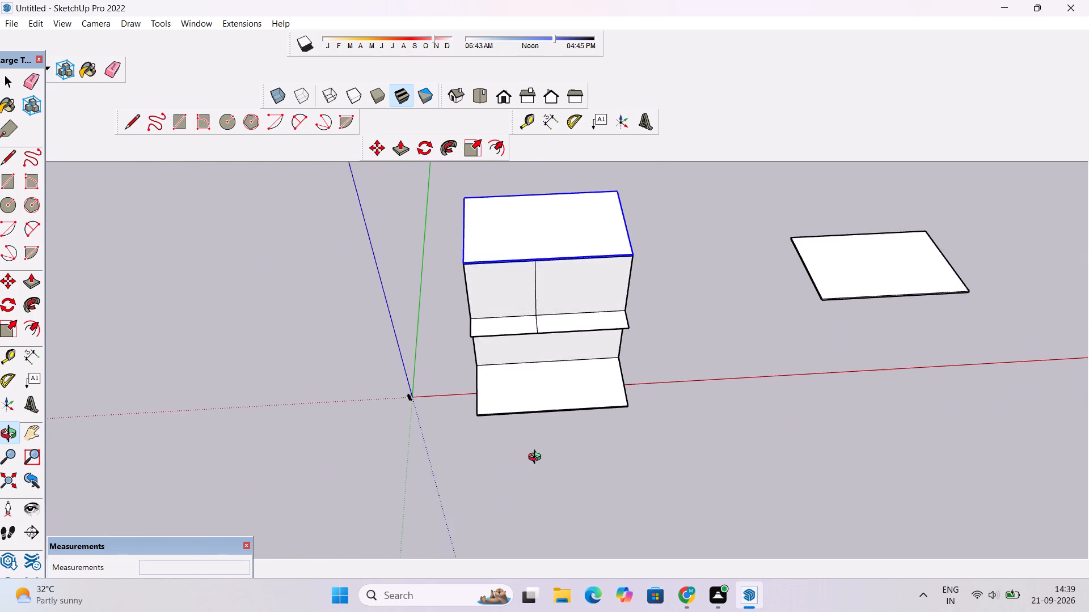
drag(537, 458, 537, 459)
scroll(544, 402, up, 6)
drag(547, 406, 556, 438)
drag(556, 416, 565, 356)
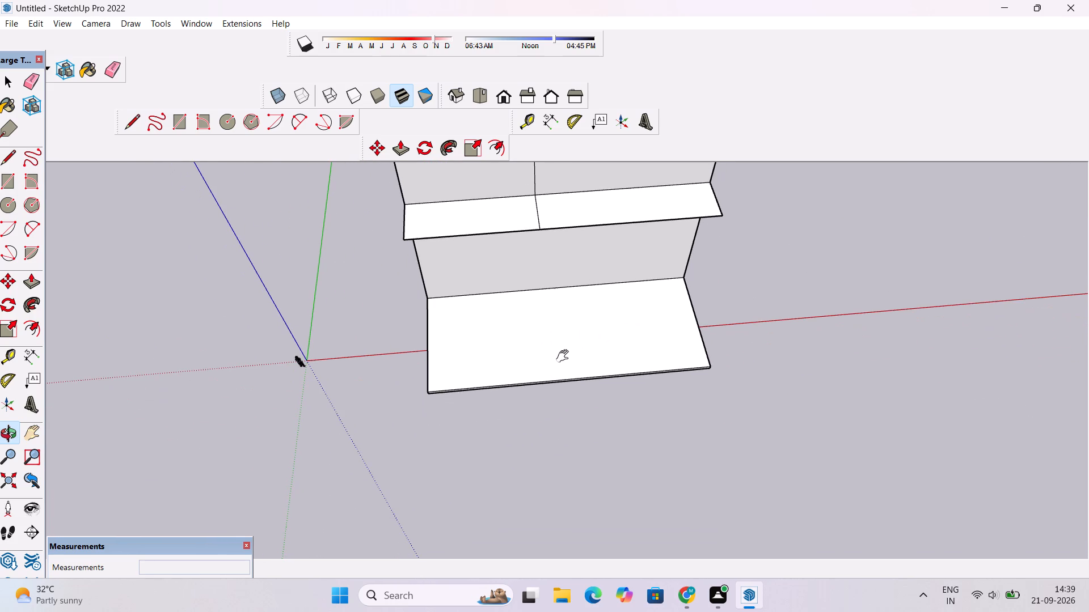
scroll(568, 351, up, 2)
drag(567, 353, 567, 403)
scroll(565, 388, up, 1)
drag(580, 368, 556, 363)
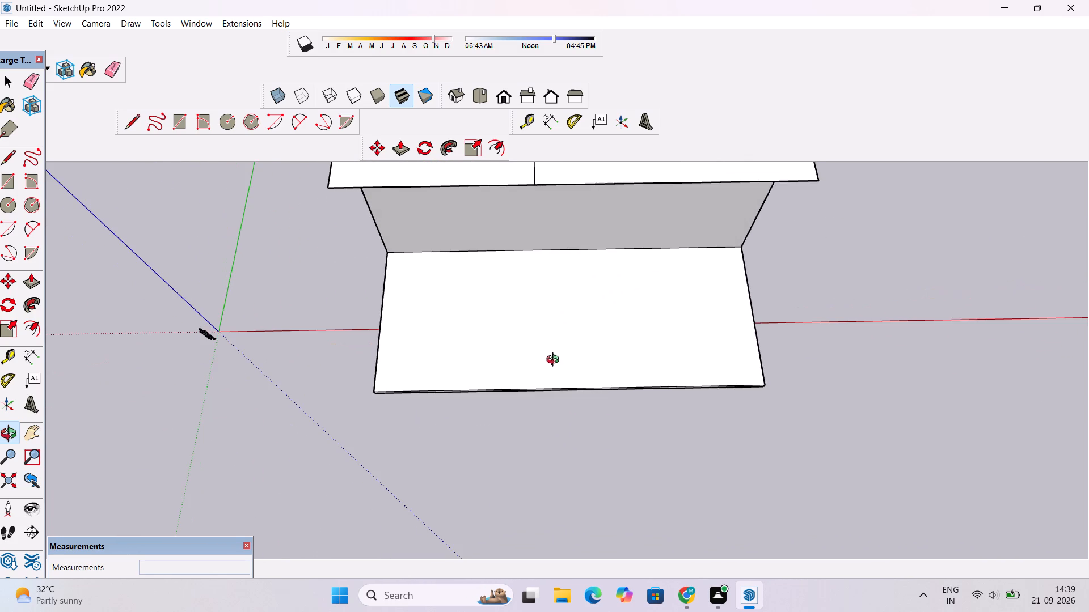
shift+drag(554, 352, 521, 369)
shift+scroll(518, 364, down, 3)
shift+drag(518, 352, 521, 377)
scroll(522, 372, up, 2)
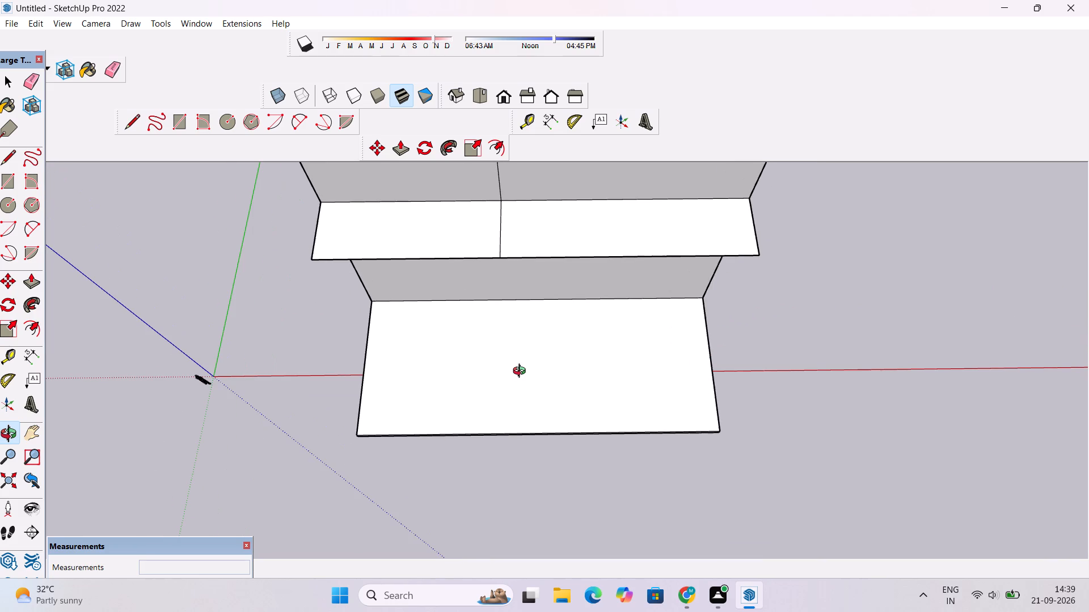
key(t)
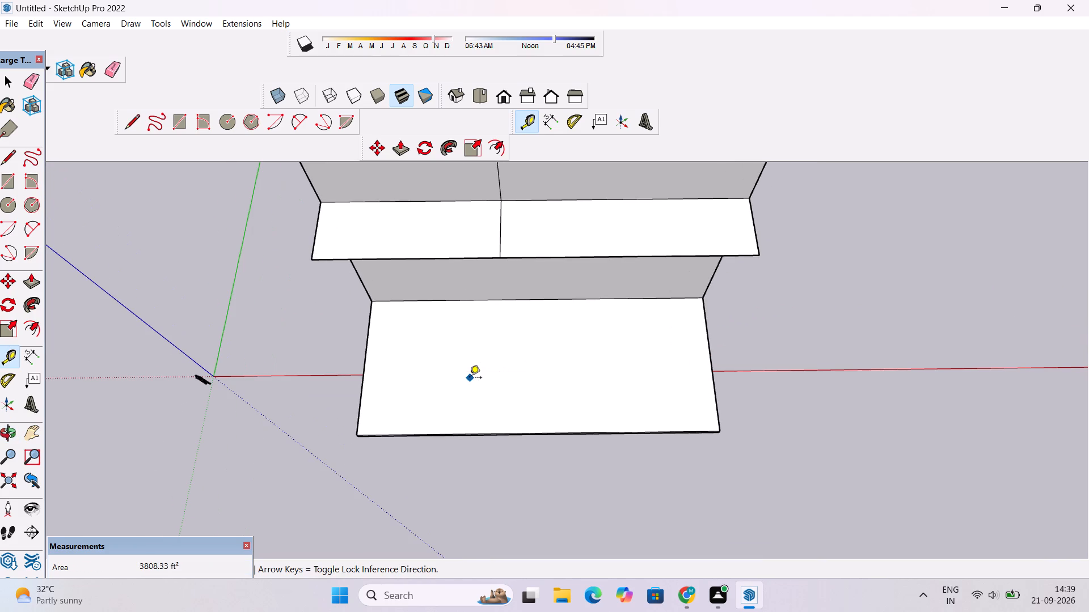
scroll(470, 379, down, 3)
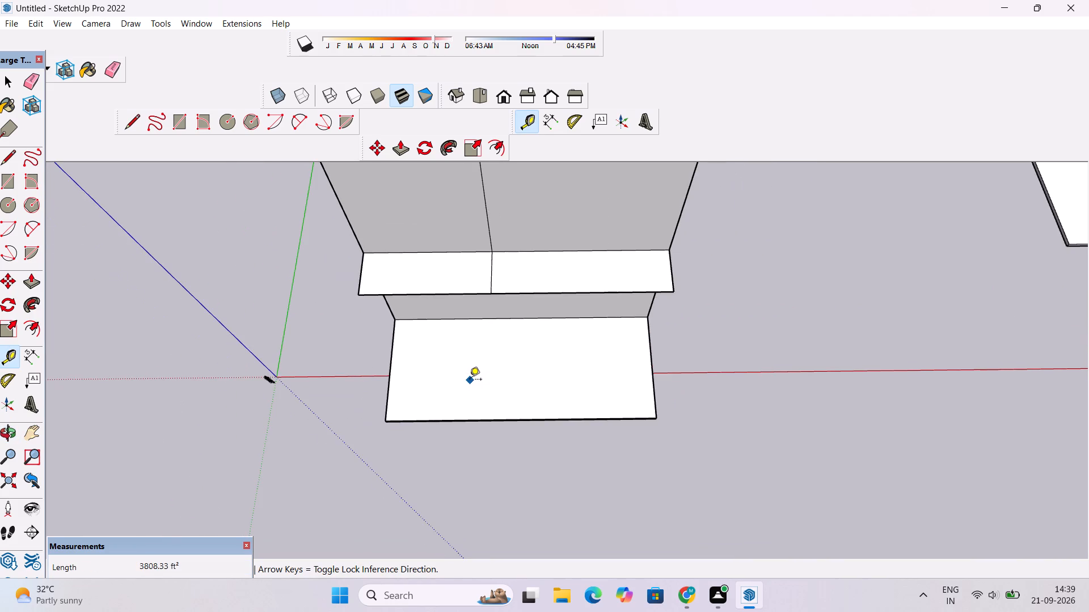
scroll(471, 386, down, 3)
Examine the front overhang and the extended base slab from steep raised angles.
key(o)
scroll(472, 388, down, 5)
shift+drag(472, 396, 492, 355)
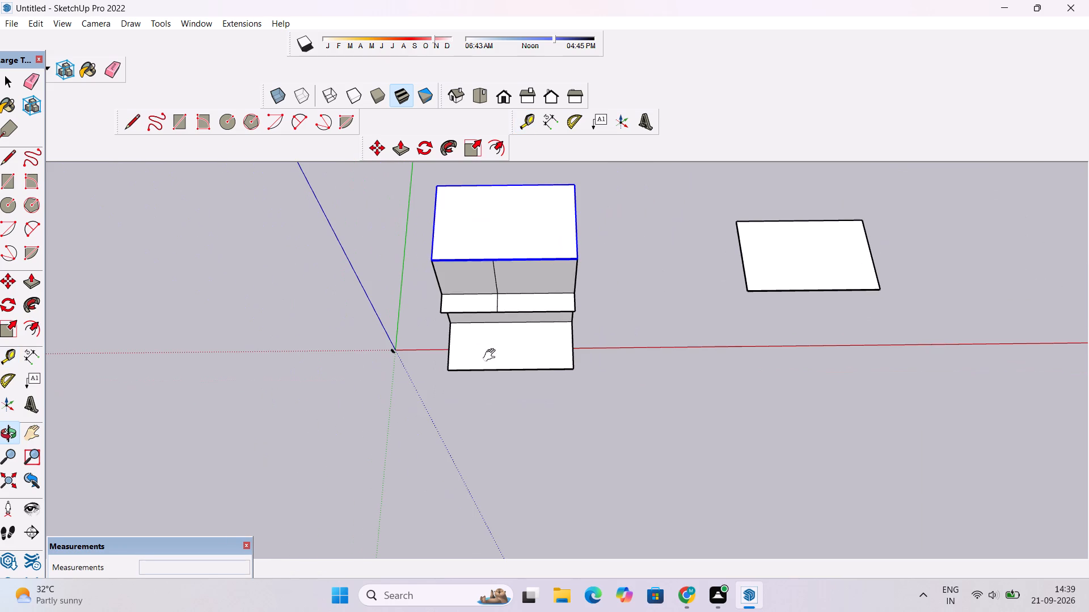
drag(491, 387, 505, 356)
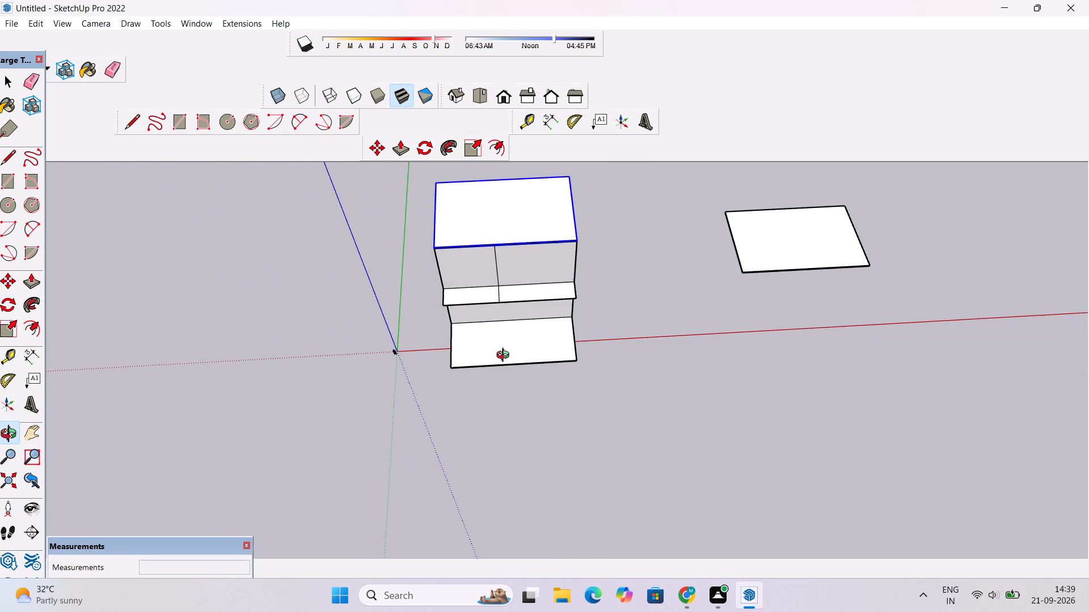
drag(505, 356, 508, 368)
drag(508, 369, 508, 379)
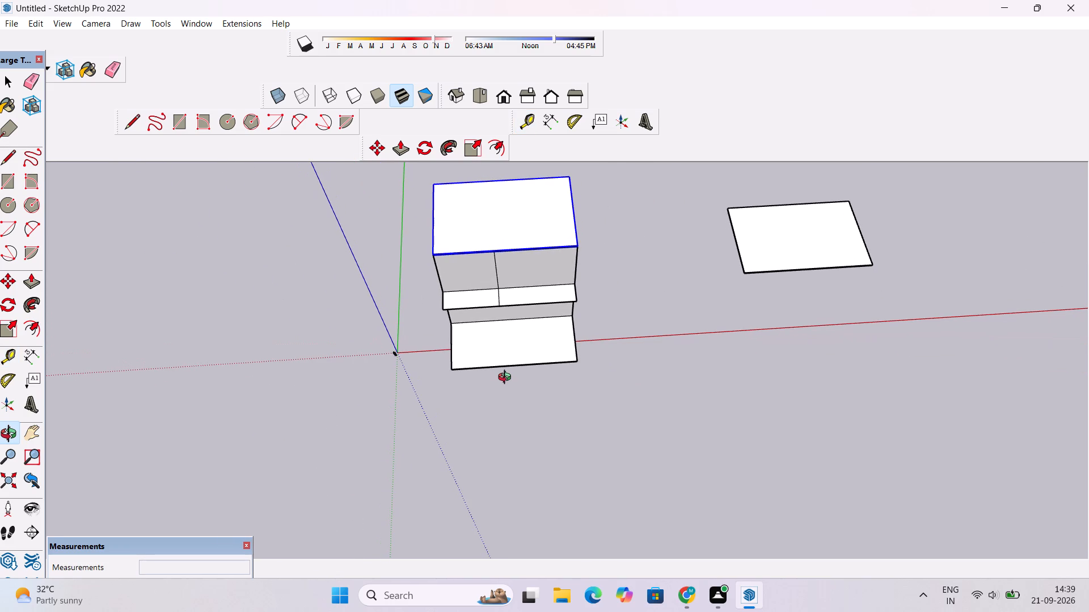
shift+drag(506, 376, 487, 369)
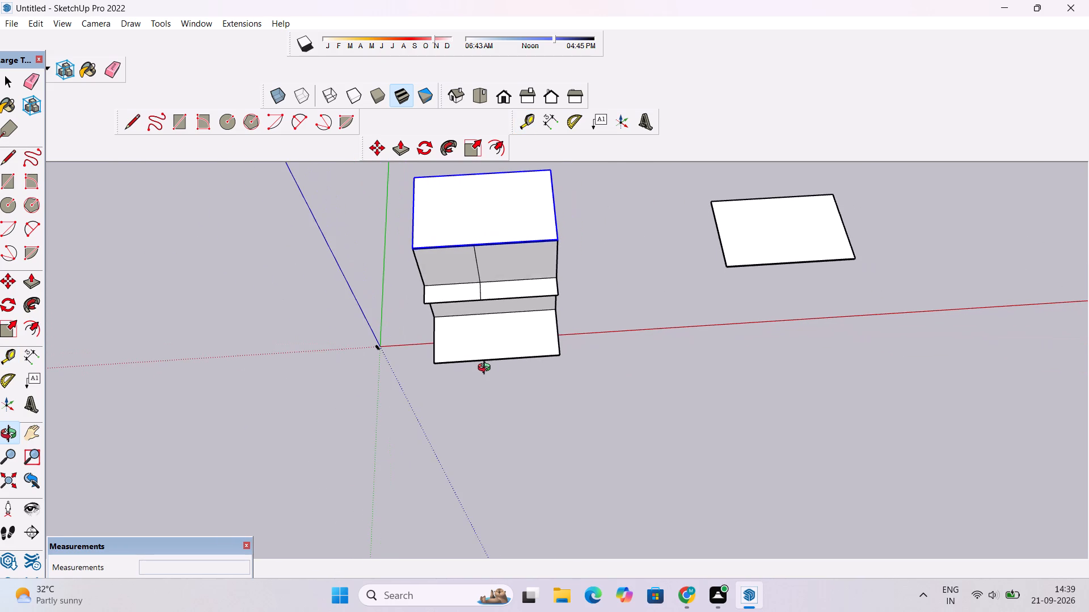
scroll(487, 369, up, 5)
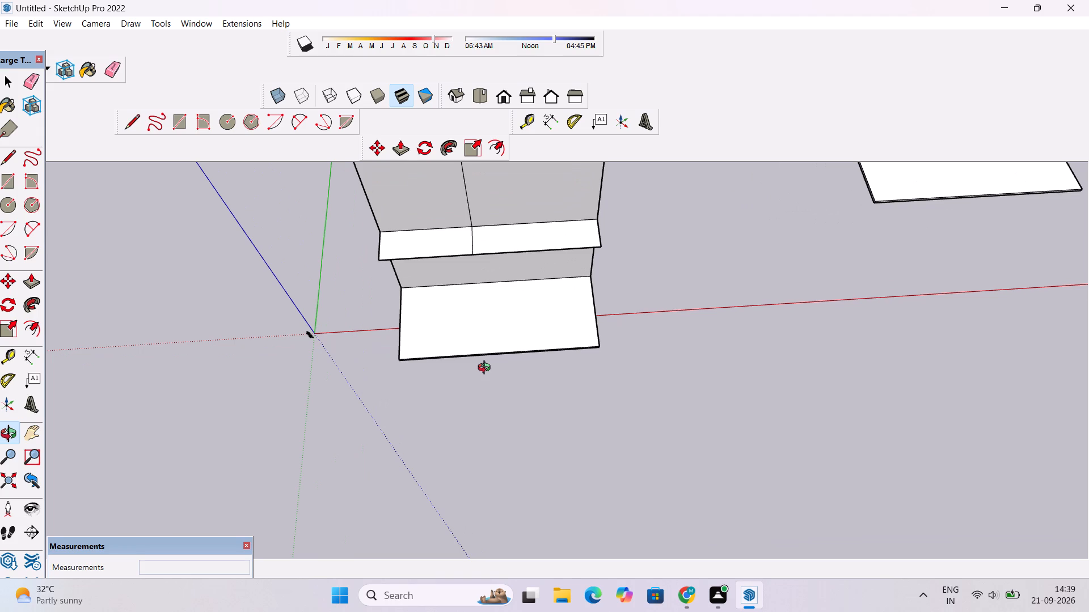
scroll(487, 369, down, 4)
drag(487, 369, 487, 401)
scroll(491, 390, up, 1)
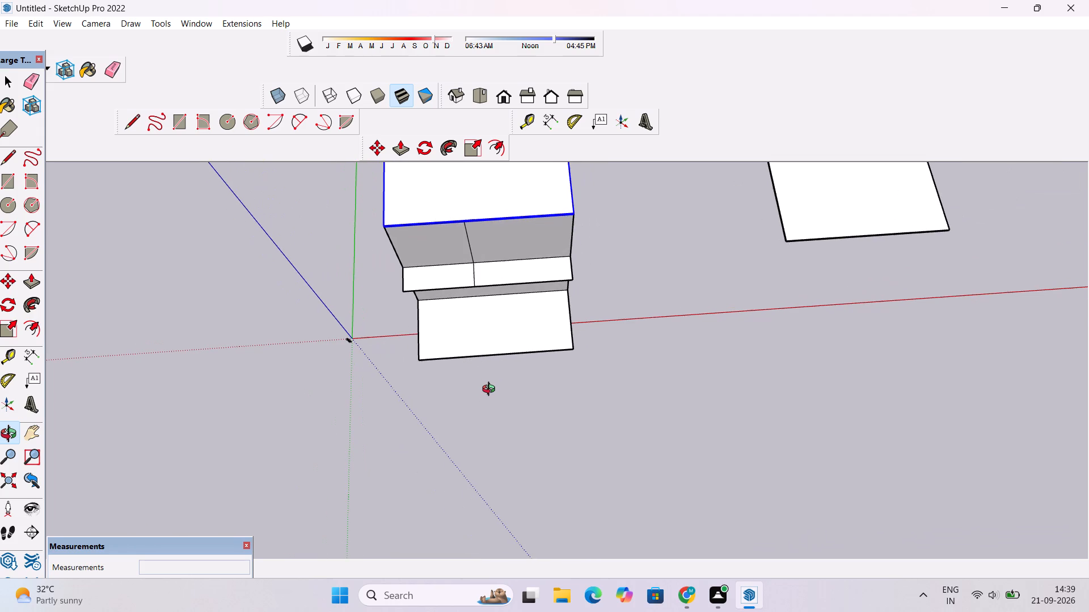
scroll(490, 384, up, 3)
shift+drag(490, 367, 495, 401)
shift+scroll(494, 381, down, 3)
shift+scroll(449, 294, up, 9)
shift+drag(455, 333, 461, 351)
Deselect the roof slab group.
key(space)
click(324, 339)
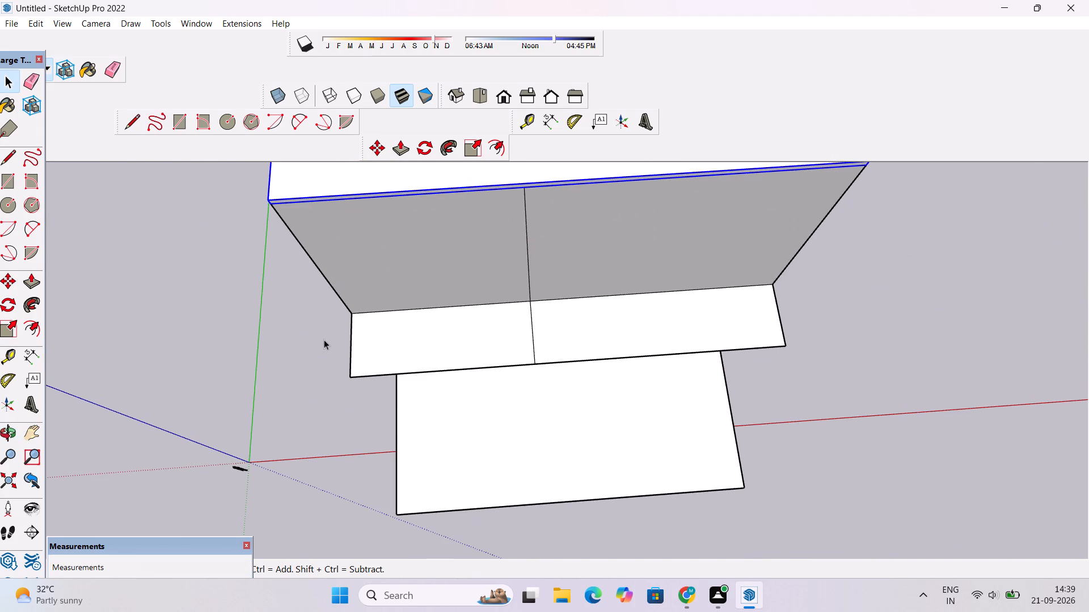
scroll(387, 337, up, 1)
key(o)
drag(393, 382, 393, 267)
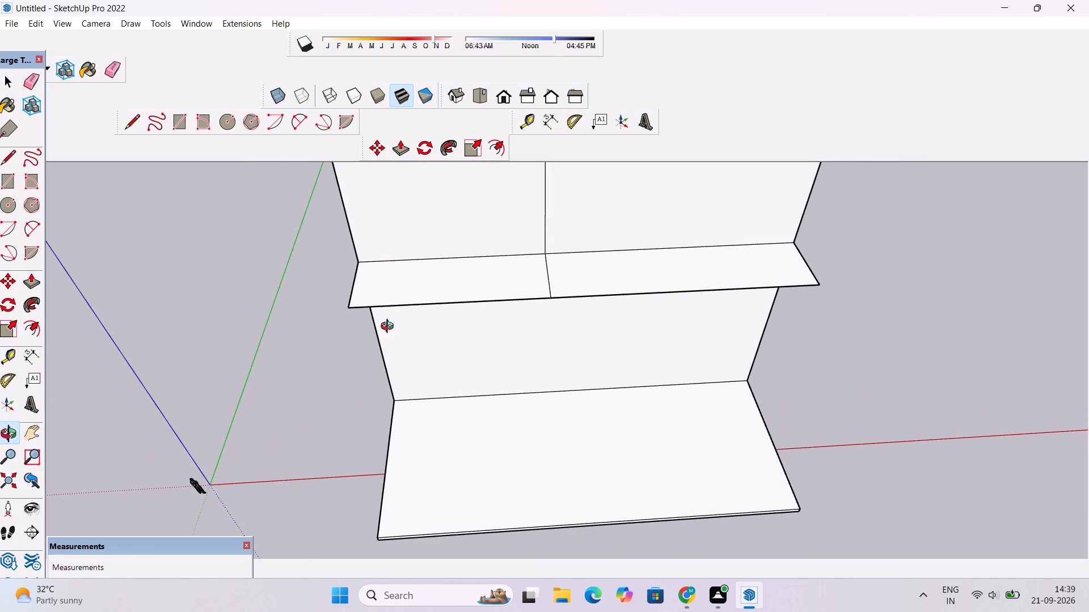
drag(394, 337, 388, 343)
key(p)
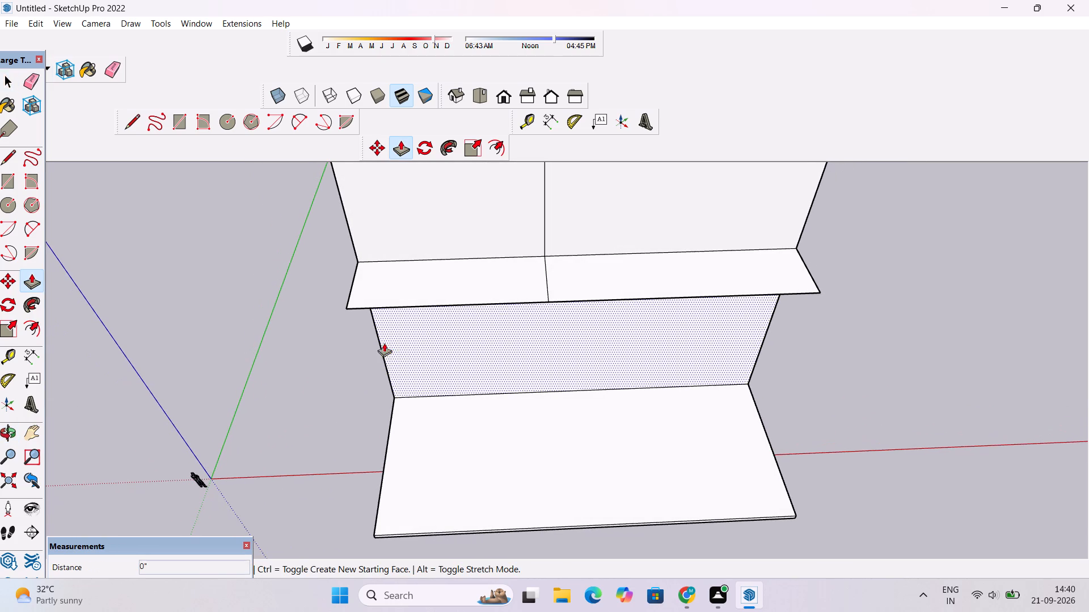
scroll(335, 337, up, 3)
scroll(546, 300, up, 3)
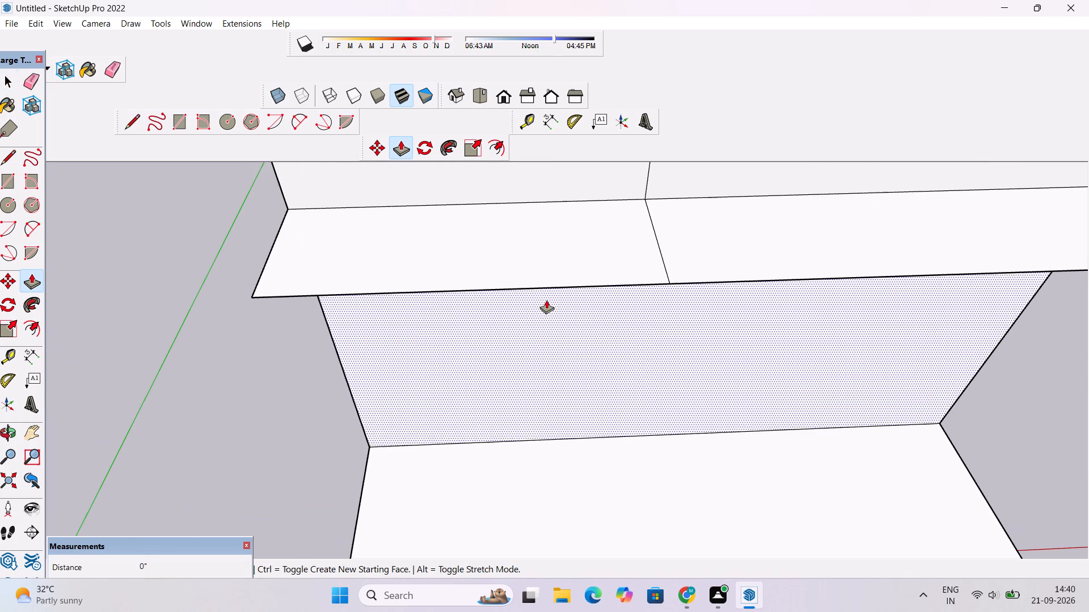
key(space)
Examine the ground-floor front wall between the base slab and the overhang from low and raised front angles.
key(o)
scroll(546, 286, down, 4)
drag(533, 300, 538, 139)
drag(537, 202, 537, 233)
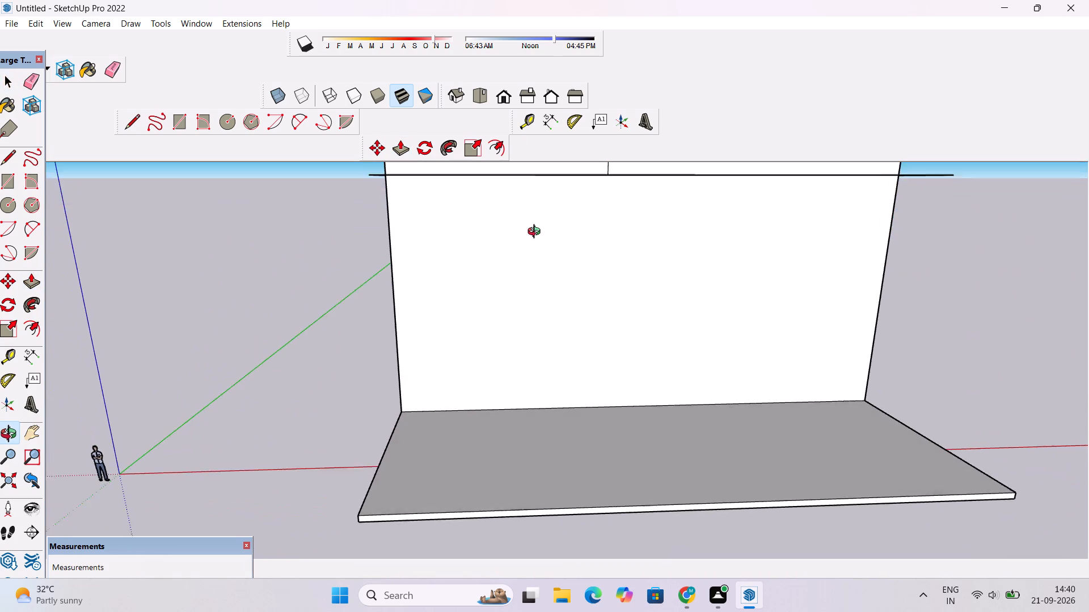
drag(537, 233, 536, 233)
scroll(536, 233, down, 4)
drag(536, 233, 527, 309)
scroll(525, 290, up, 1)
drag(525, 283, 524, 310)
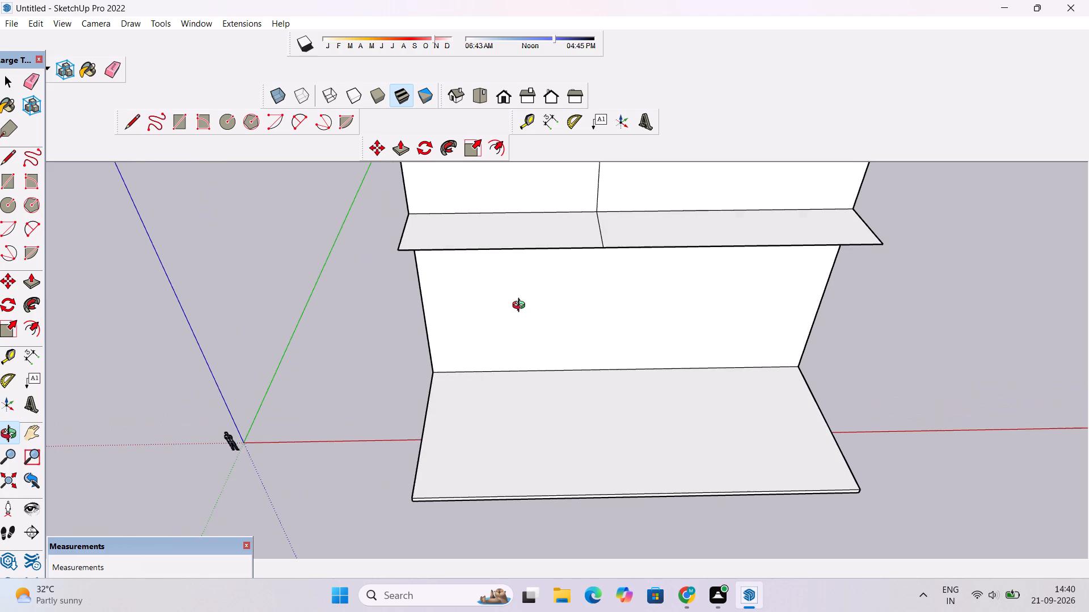
scroll(522, 286, down, 5)
scroll(522, 278, up, 2)
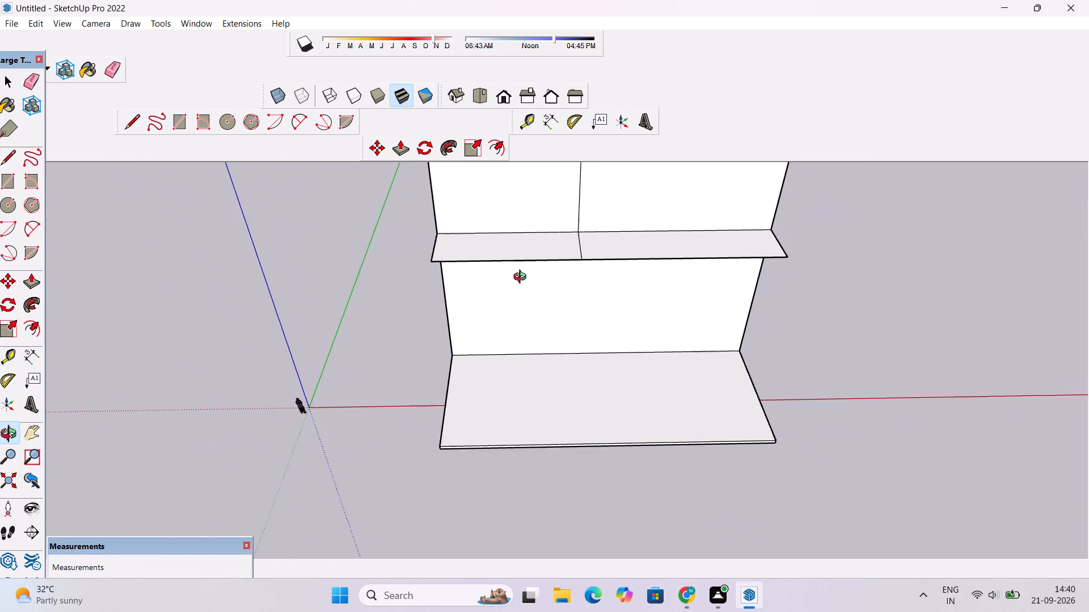
scroll(522, 278, down, 6)
shift+scroll(515, 278, down, 3)
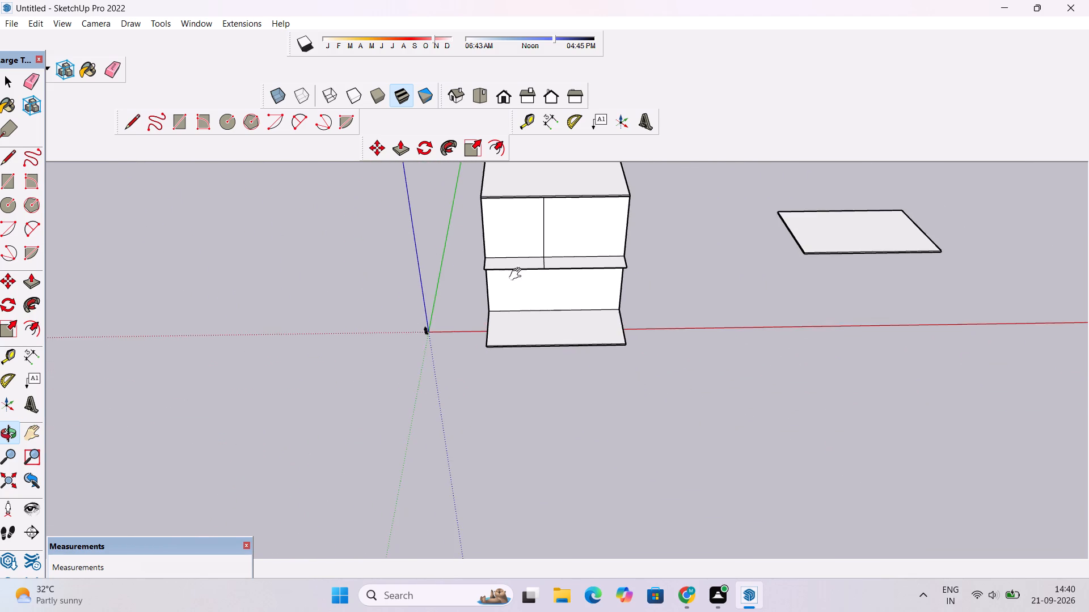
shift+drag(522, 268, 500, 291)
shift+scroll(500, 279, down, 4)
shift+scroll(526, 254, up, 7)
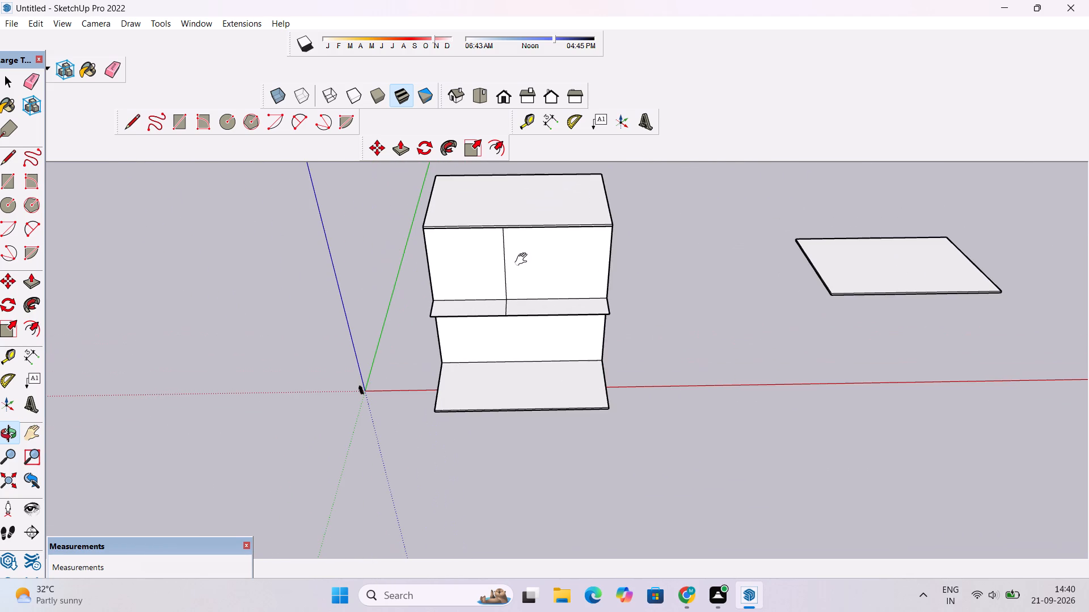
shift+drag(524, 266, 584, 203)
shift+drag(587, 207, 538, 228)
shift+scroll(539, 228, down, 3)
shift+drag(541, 239, 541, 251)
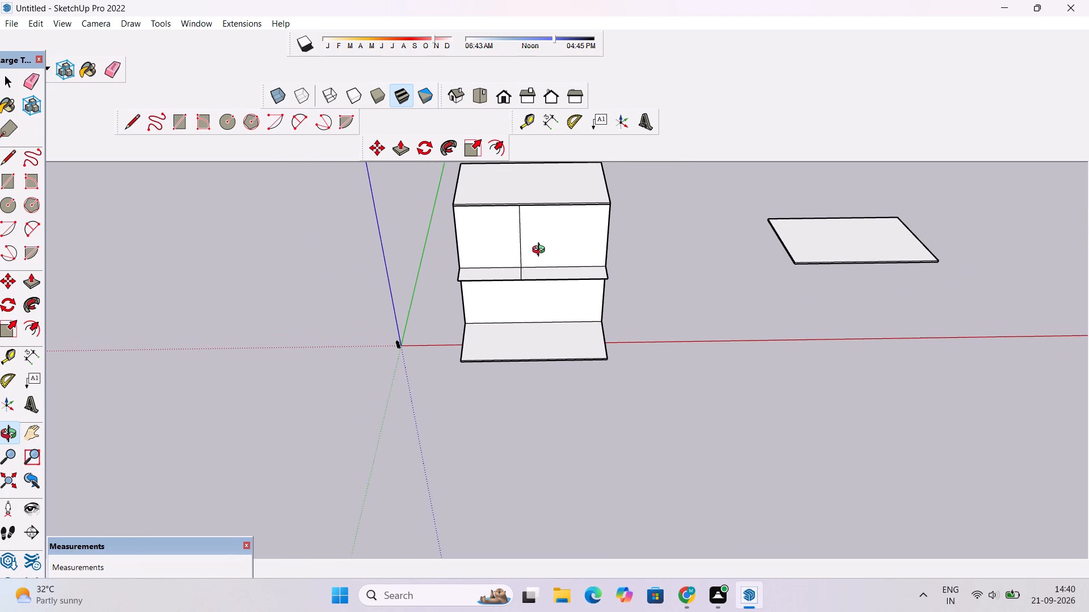
scroll(541, 251, up, 3)
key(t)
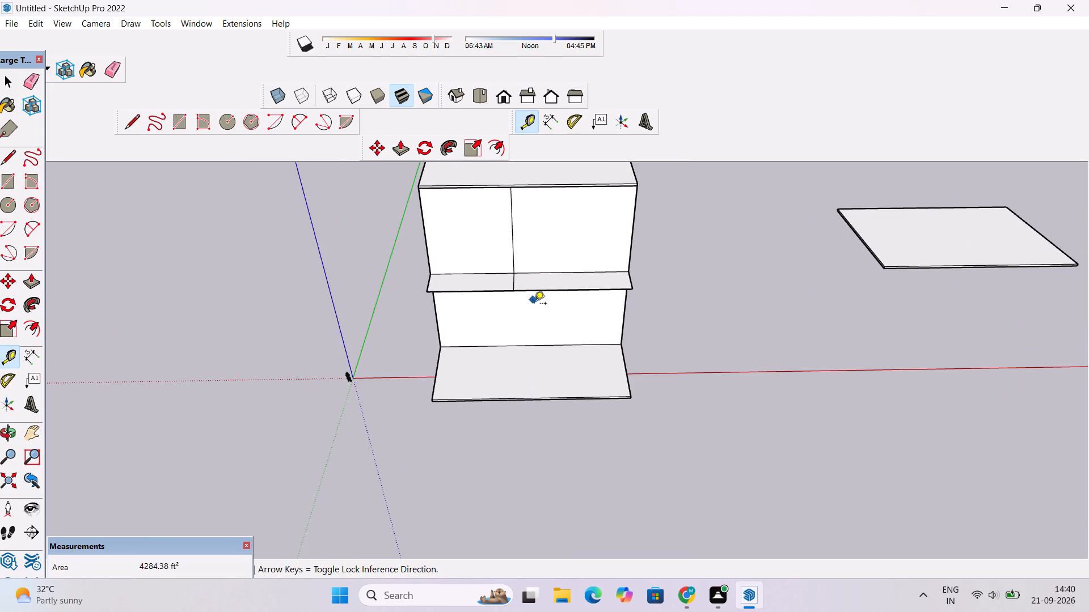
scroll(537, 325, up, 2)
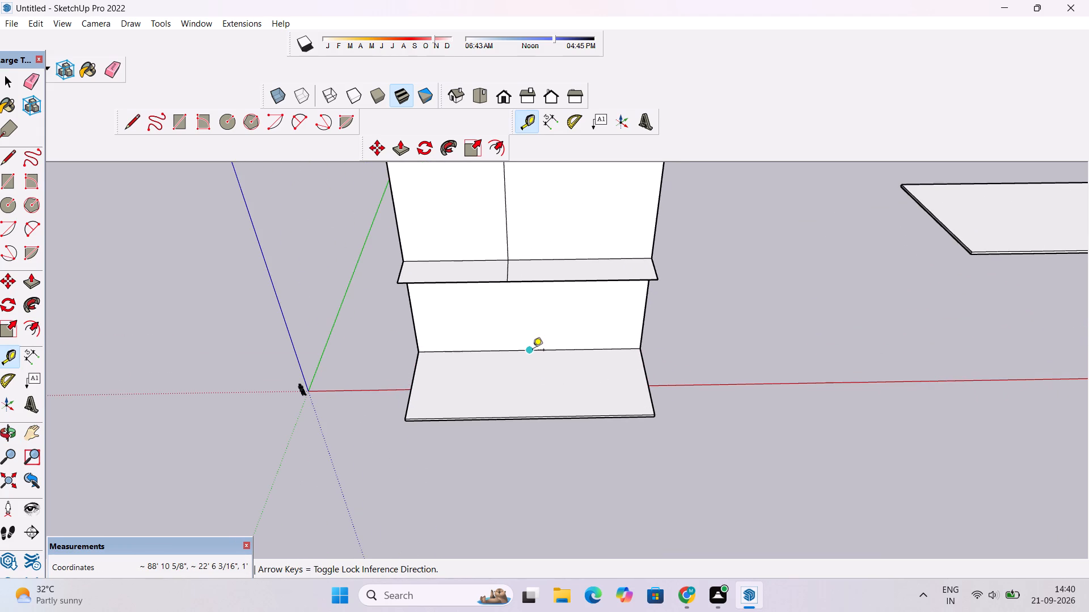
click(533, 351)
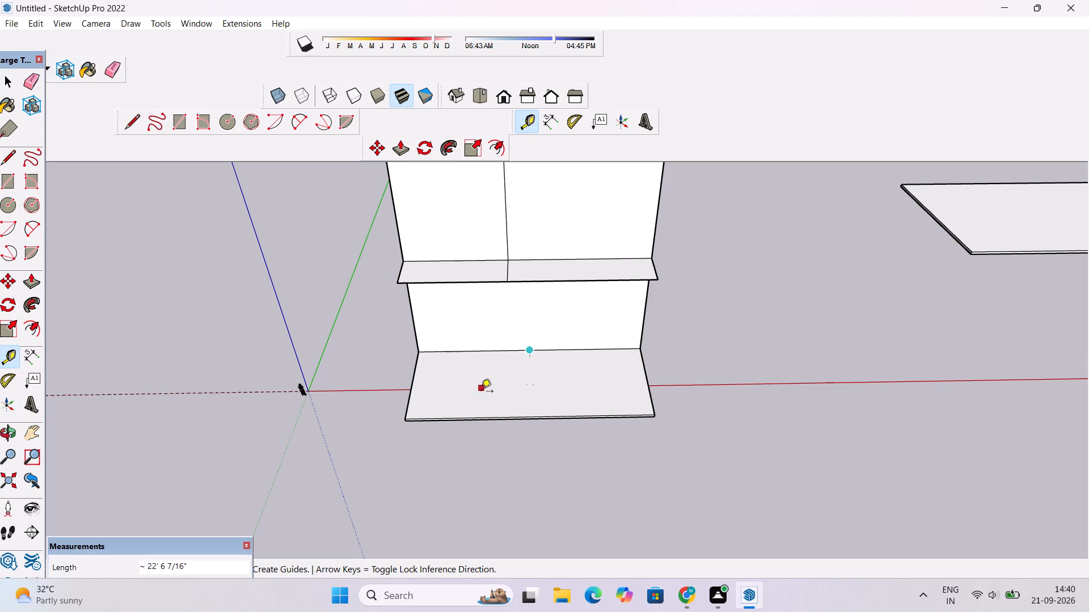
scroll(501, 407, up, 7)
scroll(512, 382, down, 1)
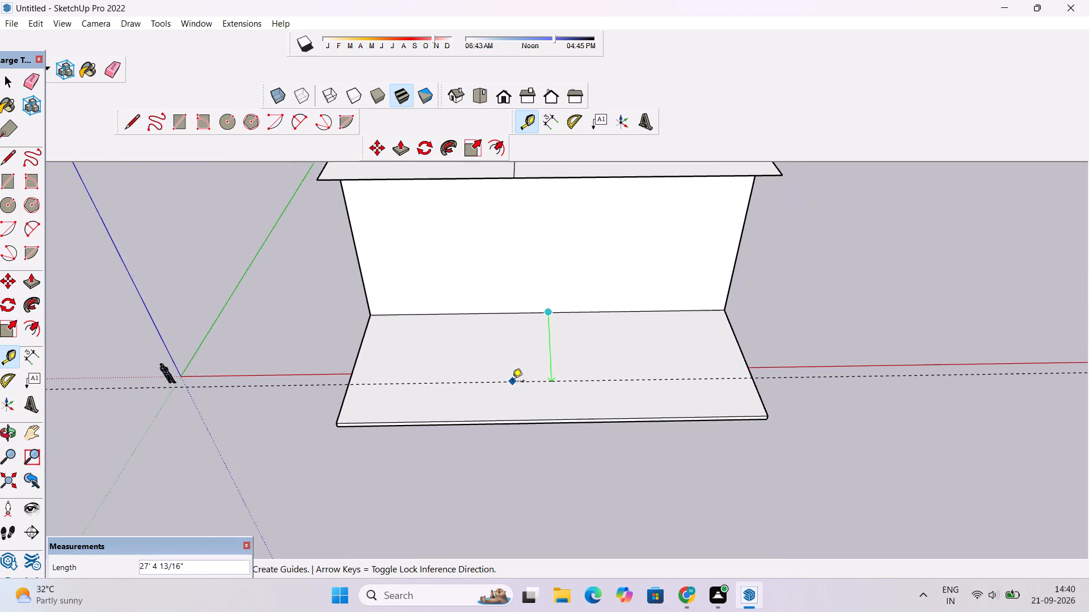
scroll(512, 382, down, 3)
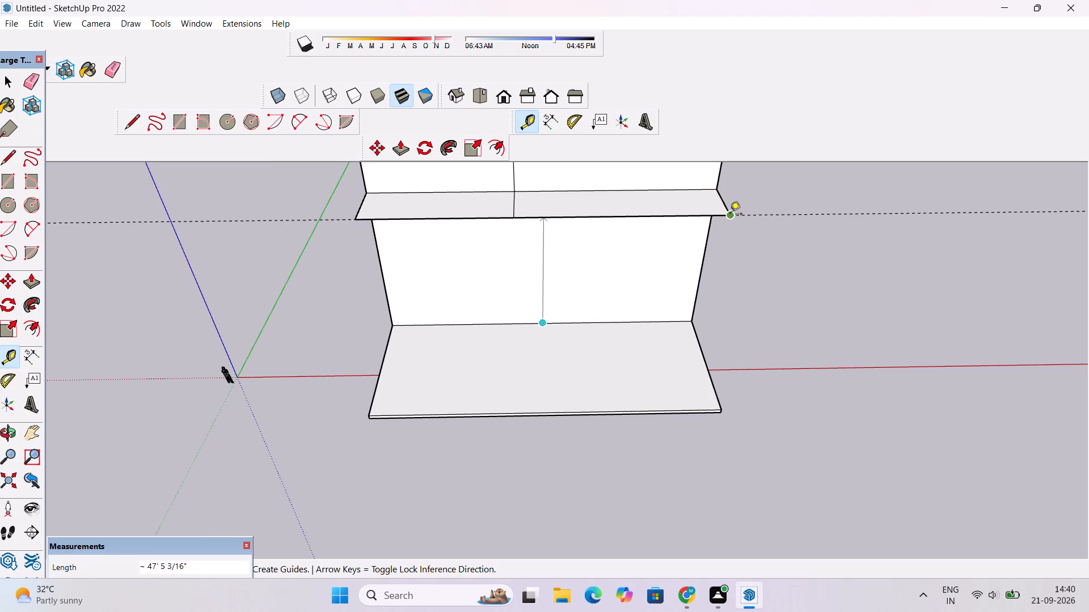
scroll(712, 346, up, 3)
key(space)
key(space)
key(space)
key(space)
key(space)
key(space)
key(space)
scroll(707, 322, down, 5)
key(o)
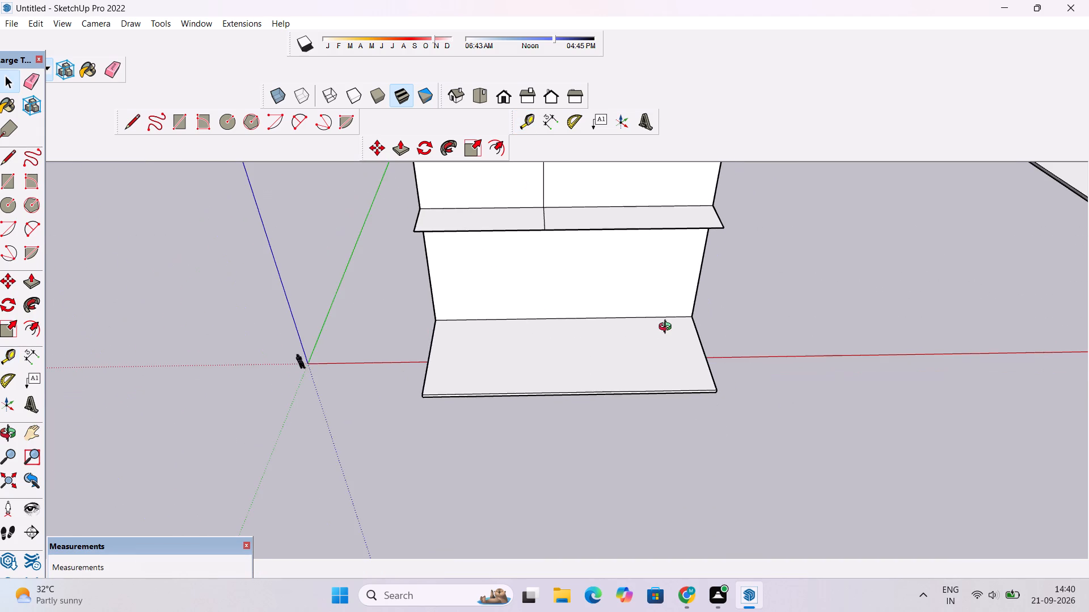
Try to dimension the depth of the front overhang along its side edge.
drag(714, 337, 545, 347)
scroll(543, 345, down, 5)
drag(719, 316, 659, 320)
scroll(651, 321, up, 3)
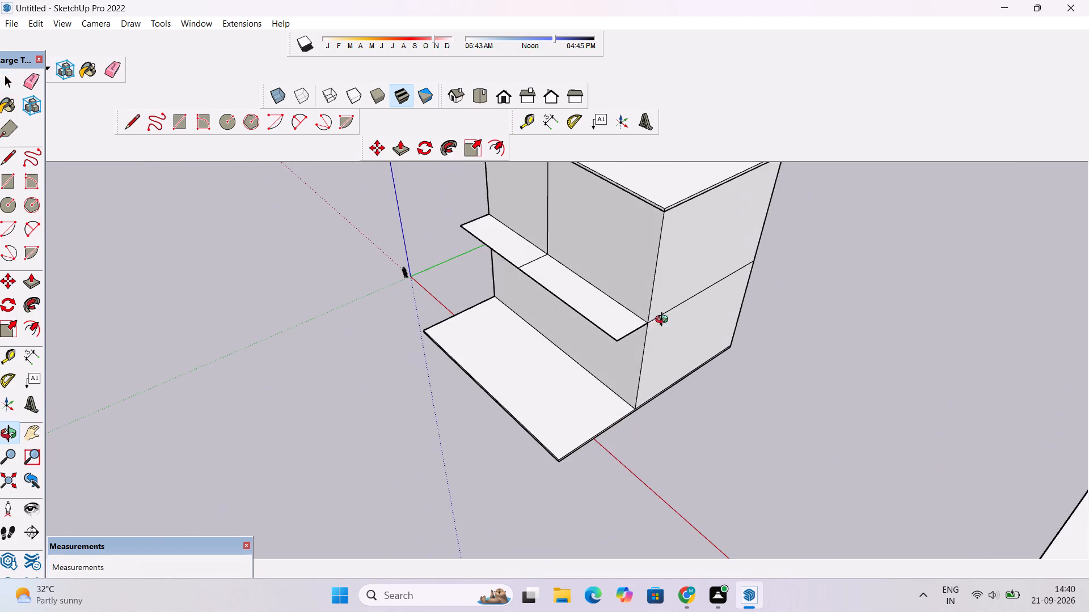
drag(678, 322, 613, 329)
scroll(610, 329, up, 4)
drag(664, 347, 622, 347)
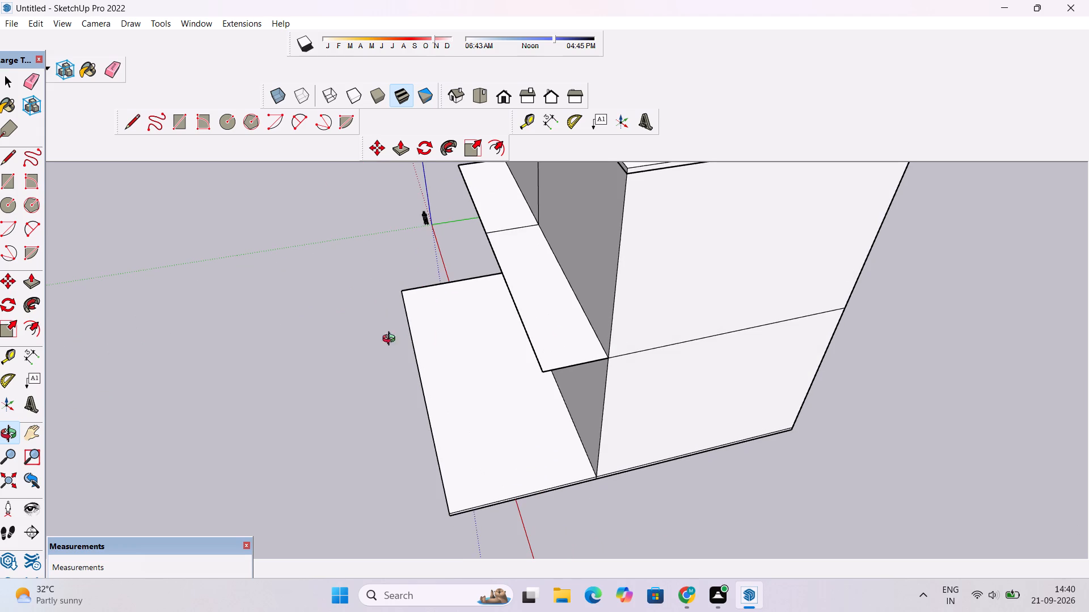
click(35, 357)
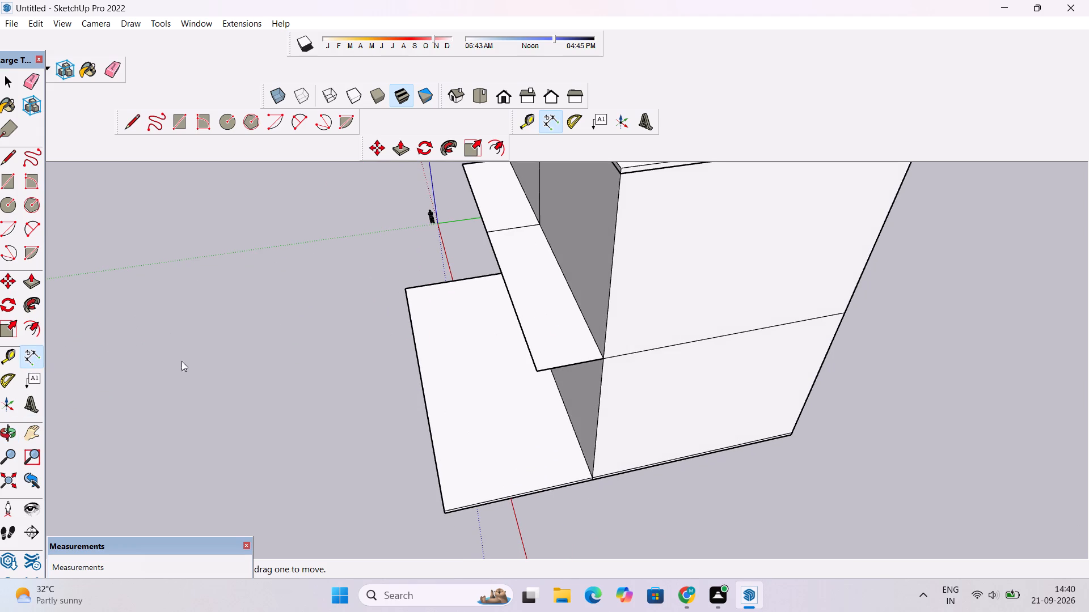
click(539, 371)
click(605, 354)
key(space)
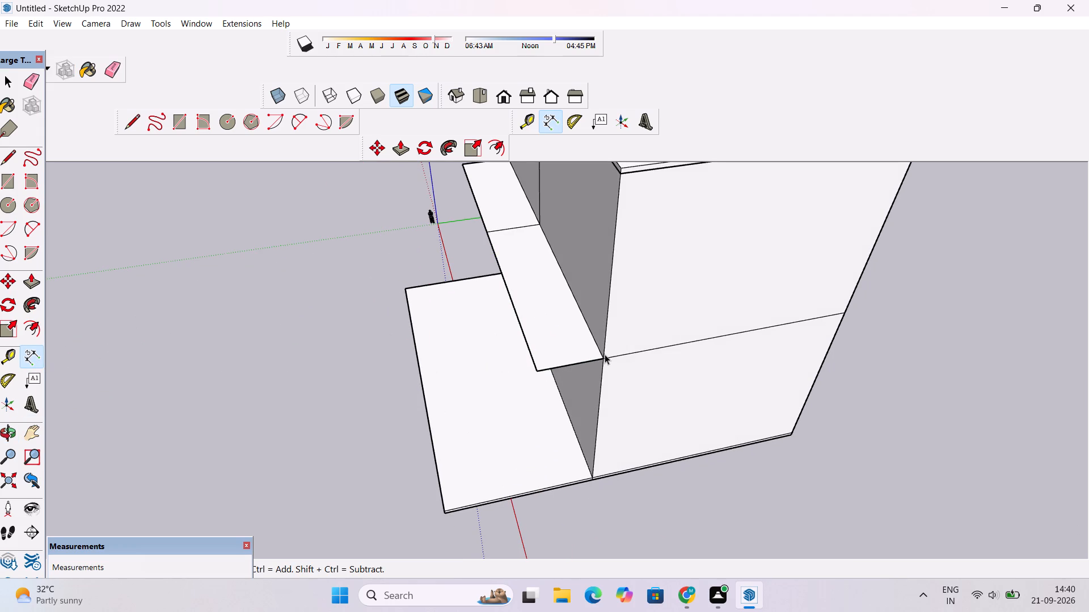
Place a guide line on the extended base slab, parallel to and 15' in front of the ground-floor front wall.
scroll(607, 336, down, 4)
key(t)
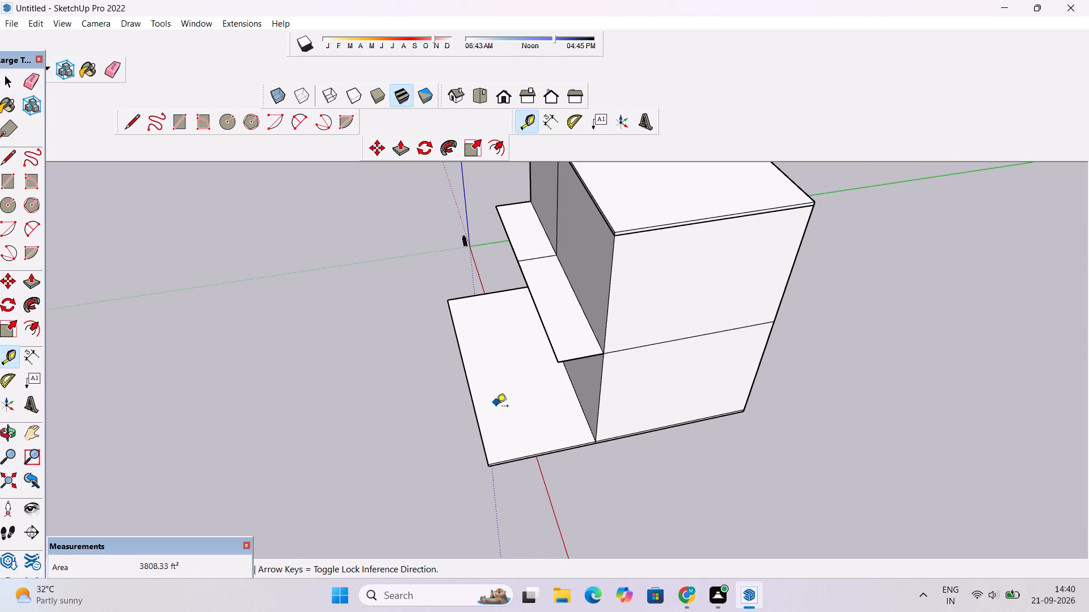
scroll(610, 420, up, 8)
click(554, 369)
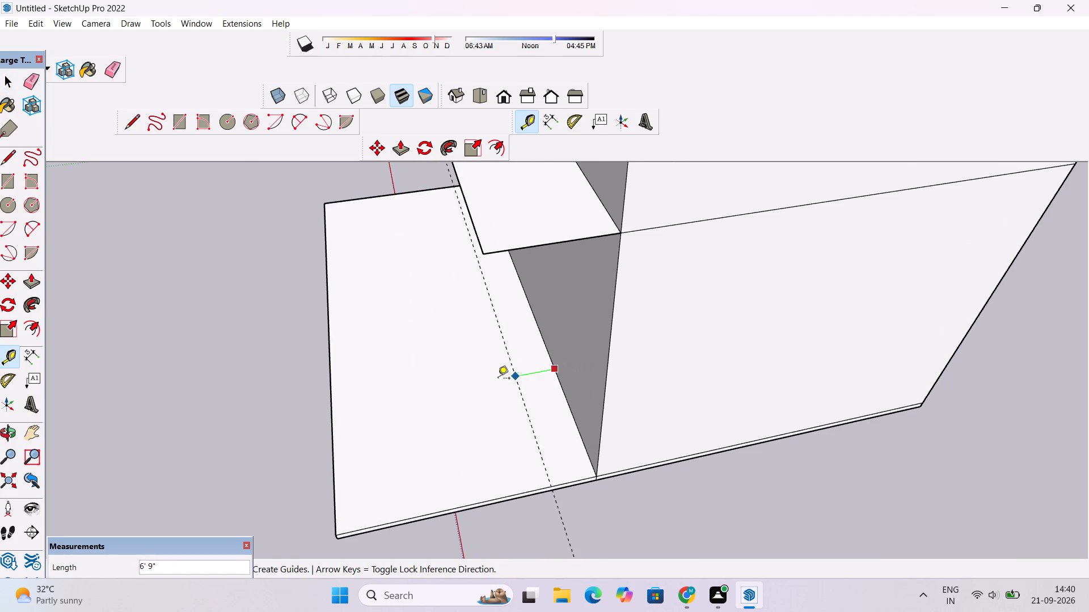
text(15')
key(Return)
Draw a line about 95' long along the guide, across the full width of the extended base slab.
key(l)
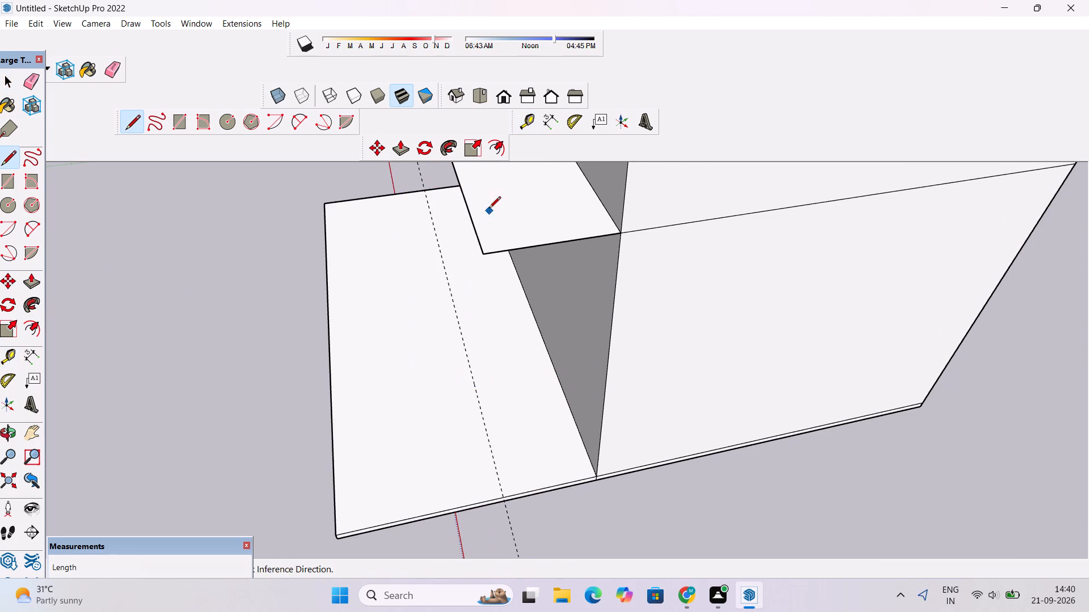
click(425, 190)
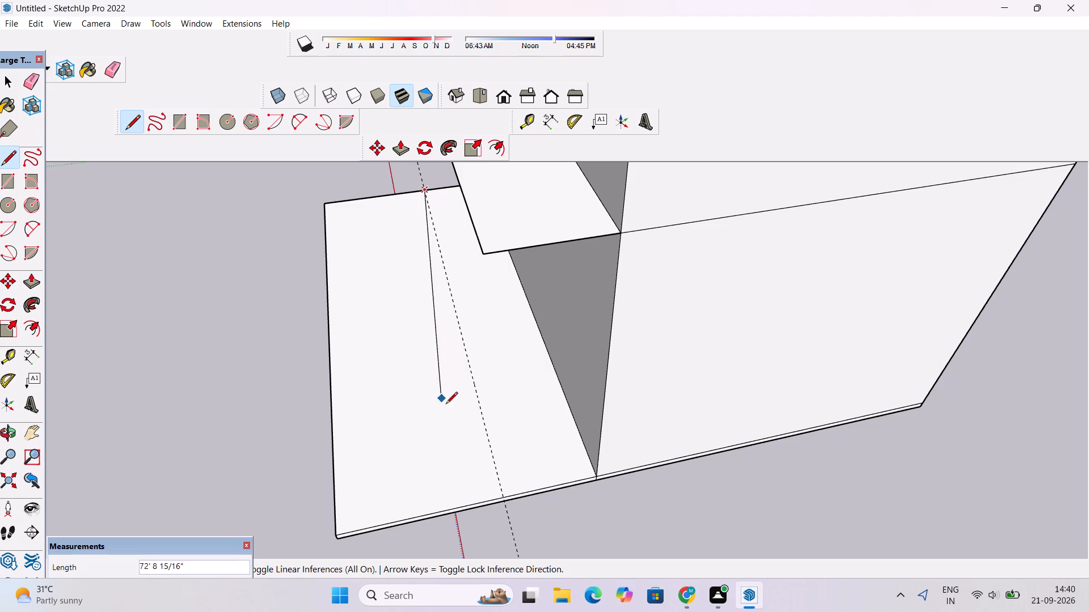
click(503, 501)
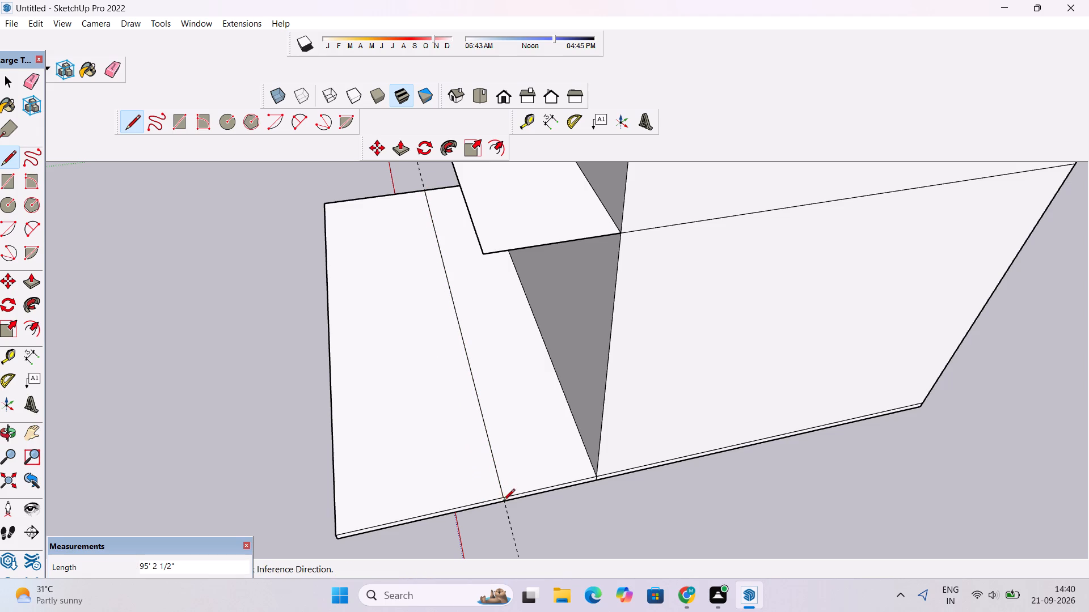
key(space)
key(l)
Erase the guide line that runs across the extended base slab.
key(o)
scroll(483, 462, down, 10)
drag(480, 456, 539, 445)
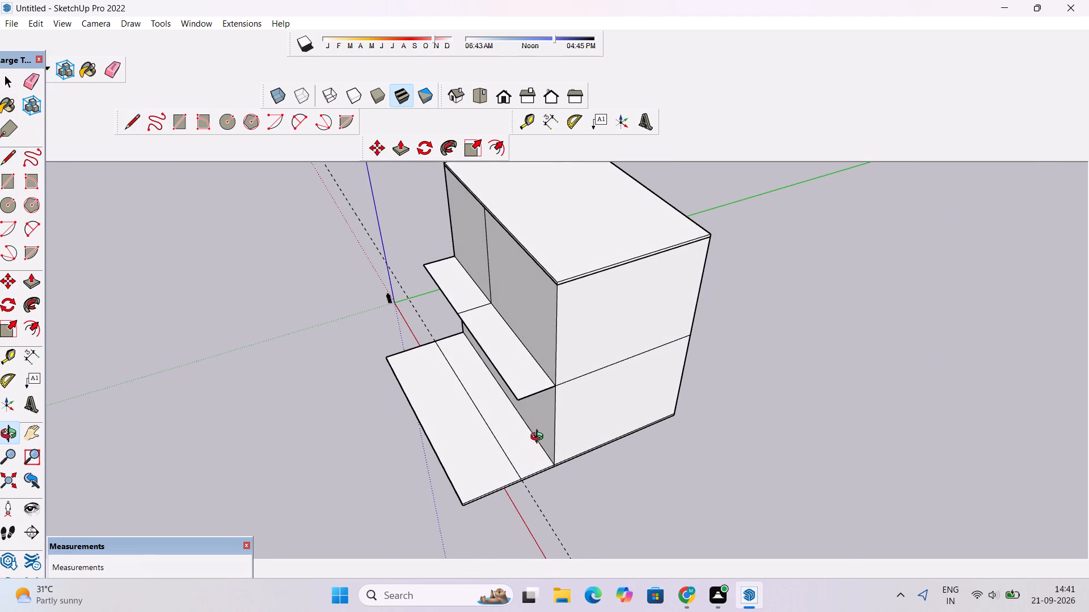
scroll(539, 425, down, 3)
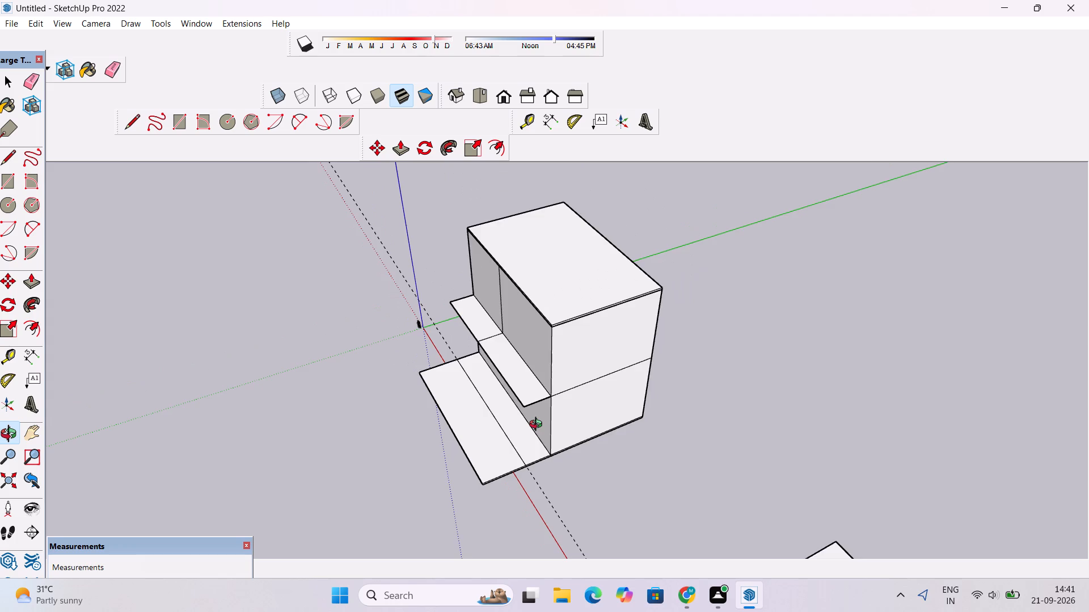
scroll(536, 432, down, 7)
scroll(603, 297, down, 5)
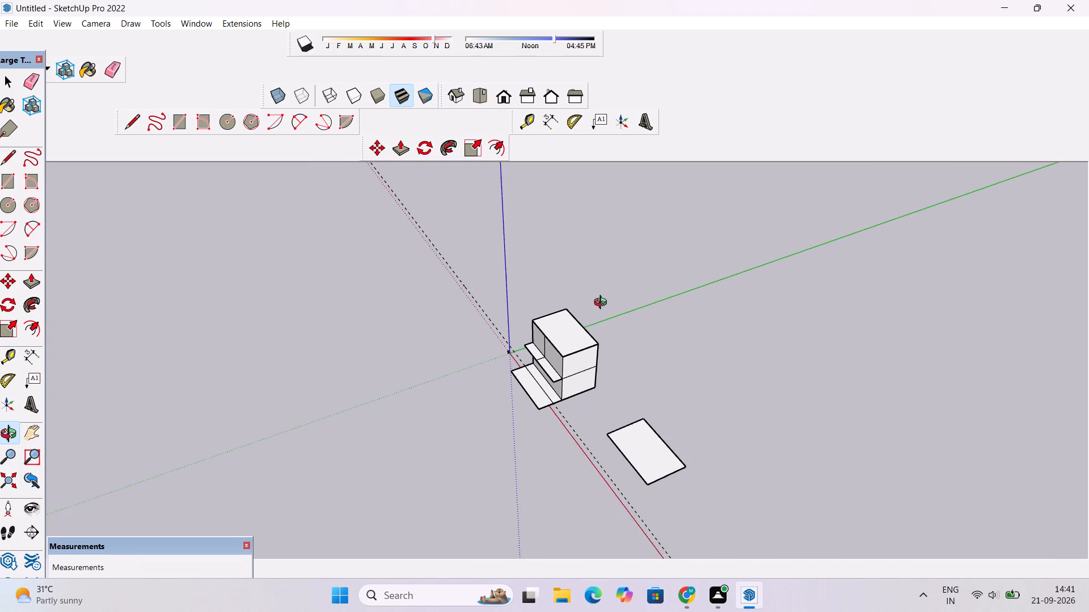
scroll(603, 304, down, 2)
drag(607, 346, 694, 354)
scroll(703, 336, up, 4)
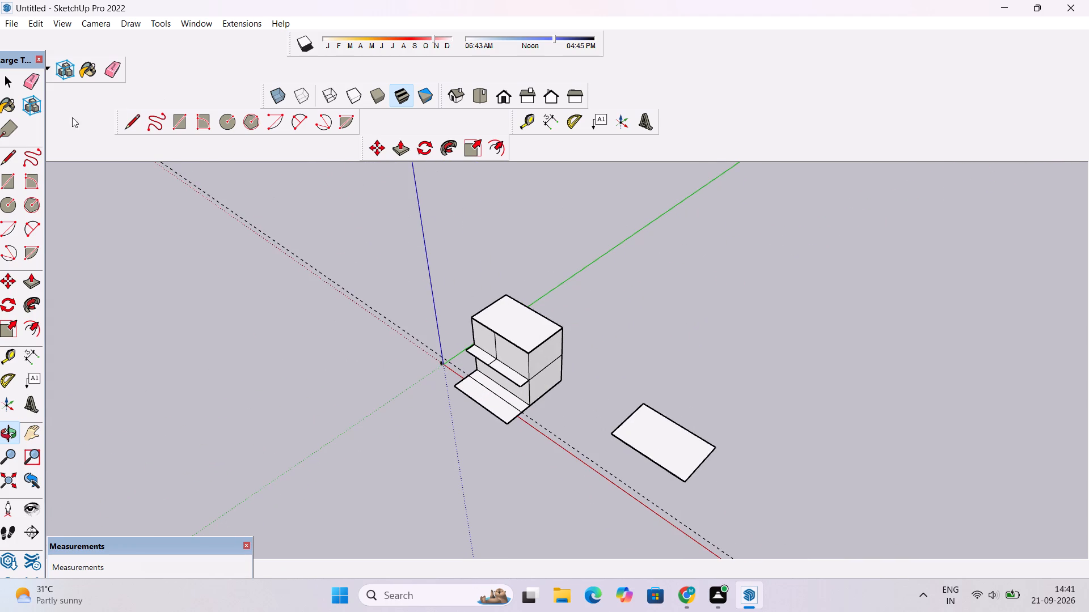
click(107, 69)
drag(385, 303, 394, 322)
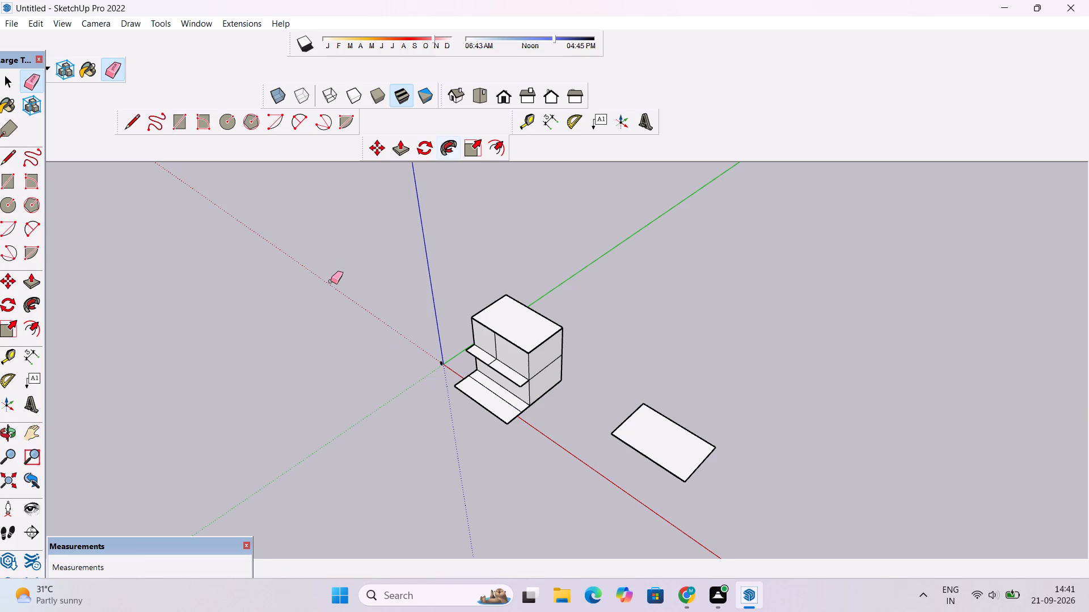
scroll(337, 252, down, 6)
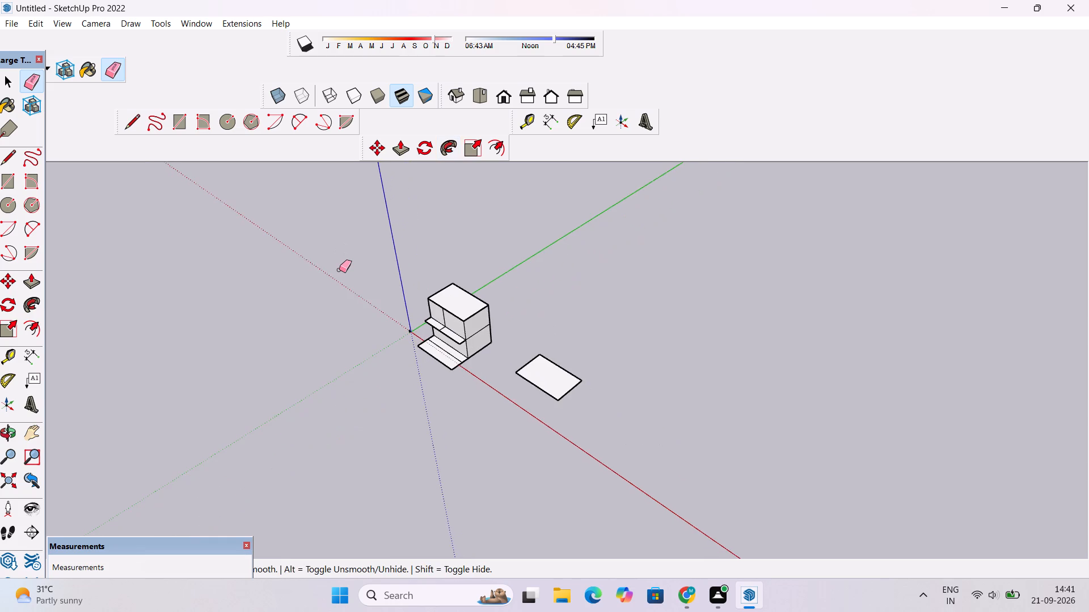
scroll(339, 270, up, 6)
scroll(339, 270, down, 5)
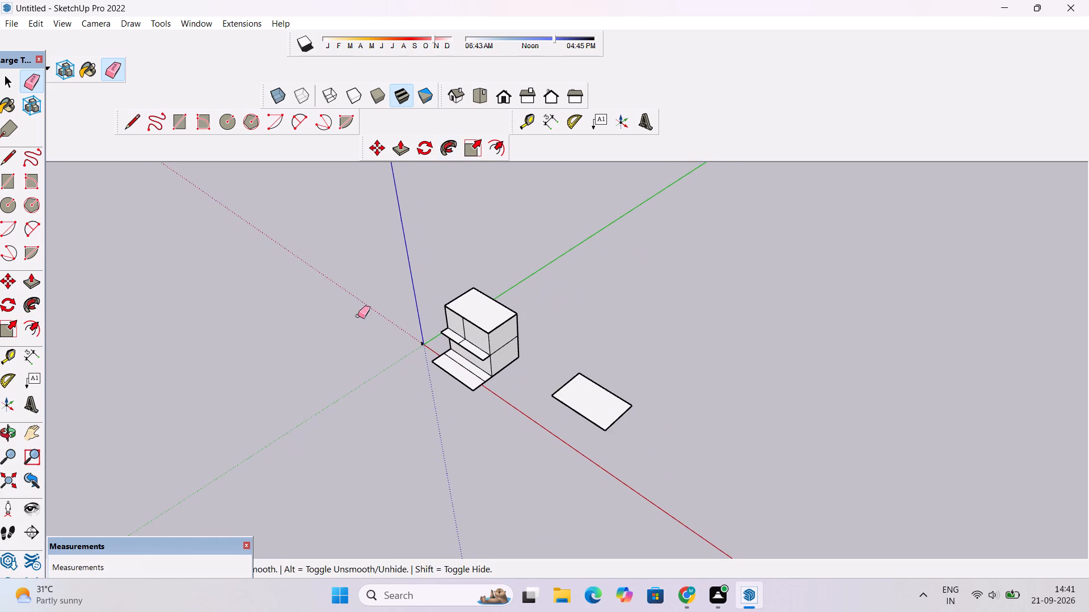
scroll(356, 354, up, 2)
Examine the front of the two-storey block, the overhang and the divided base slab from a low front angle.
click(12, 433)
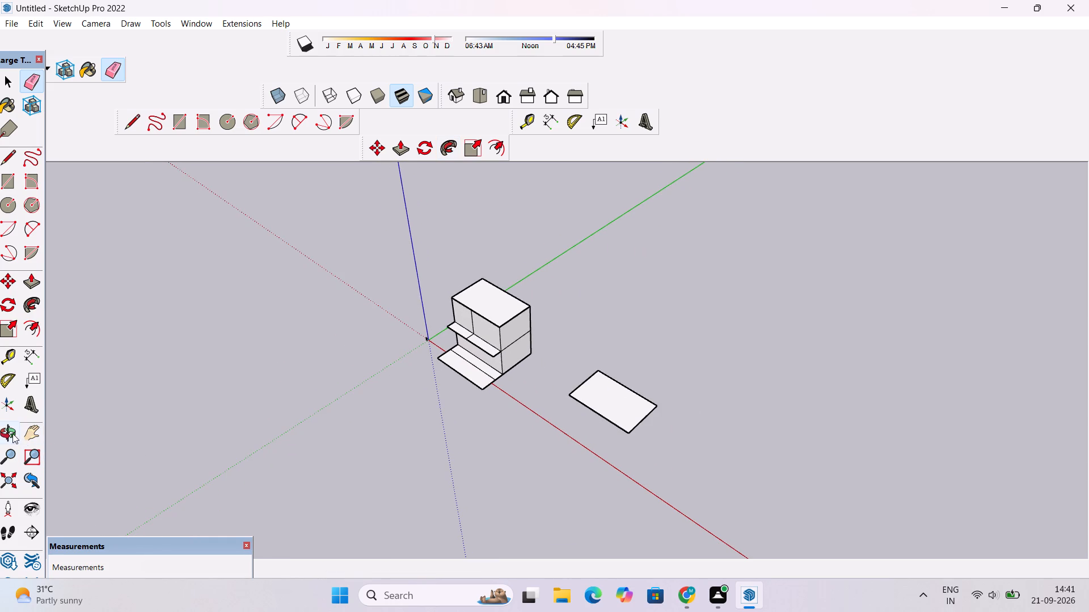
drag(154, 407, 469, 303)
drag(549, 412, 463, 412)
scroll(506, 359, up, 6)
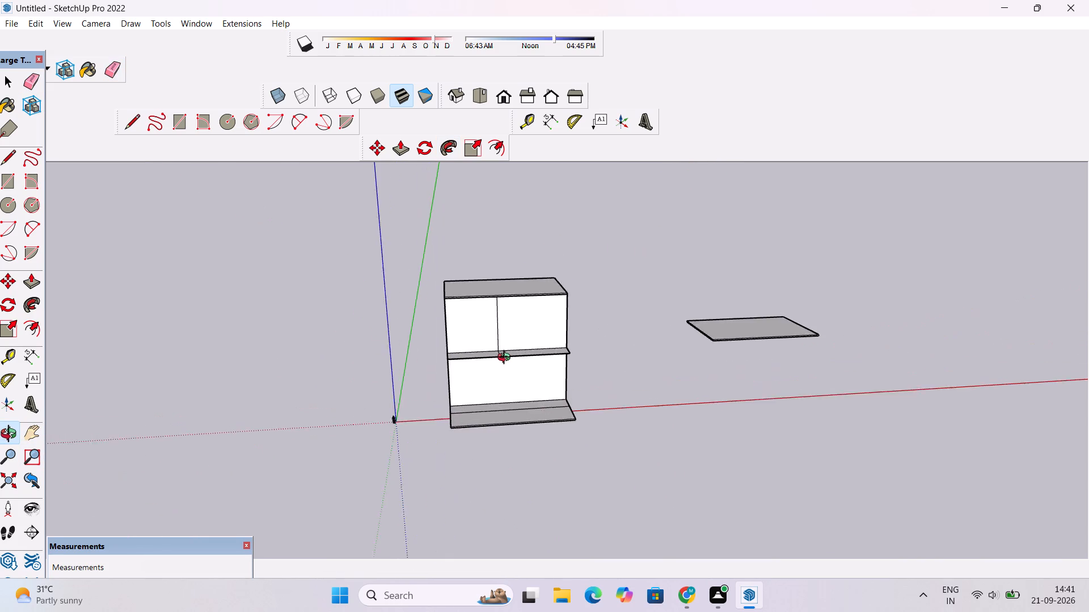
scroll(506, 359, up, 14)
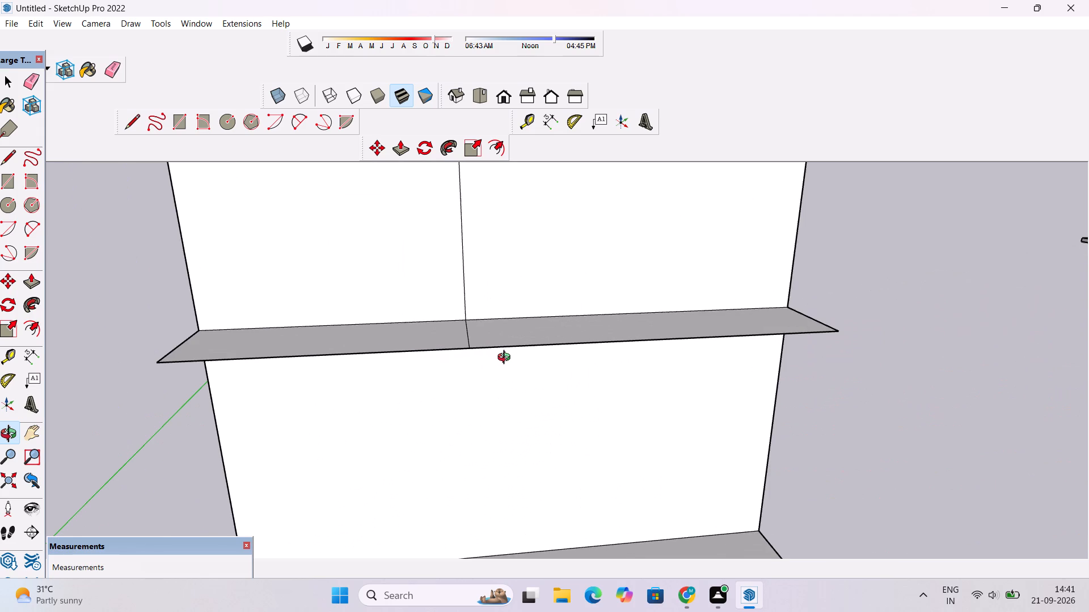
scroll(506, 359, up, 4)
scroll(506, 359, down, 3)
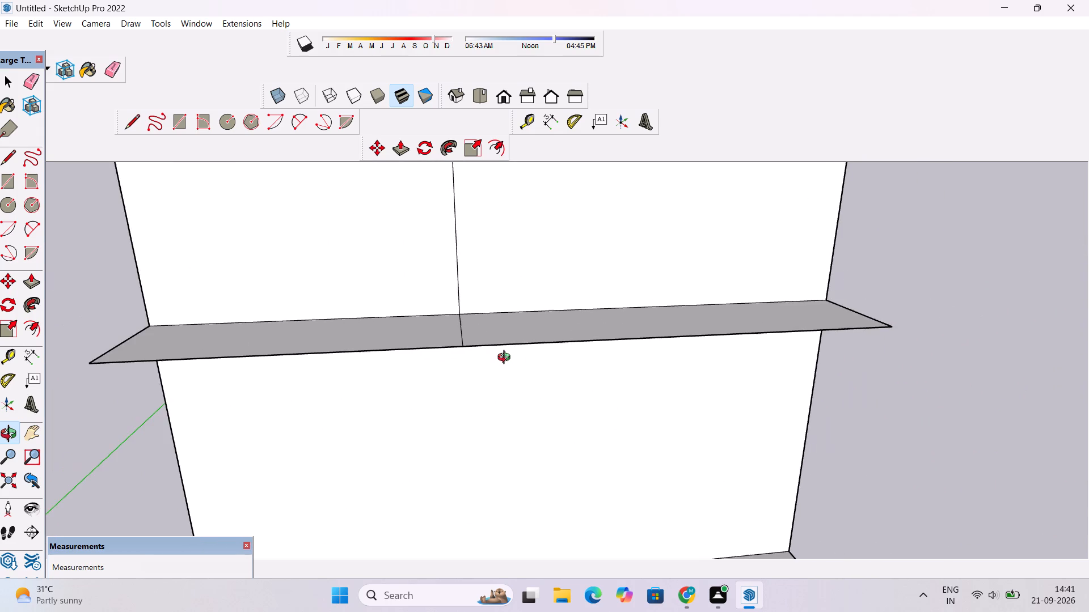
scroll(506, 359, down, 8)
scroll(506, 359, up, 3)
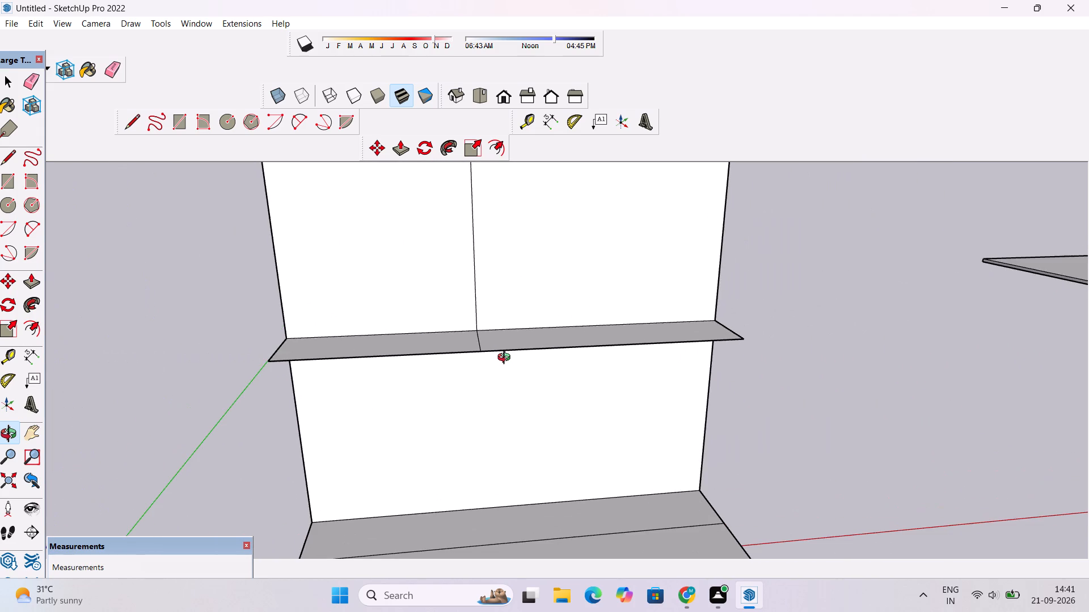
scroll(506, 359, down, 5)
scroll(506, 359, up, 1)
scroll(506, 359, down, 1)
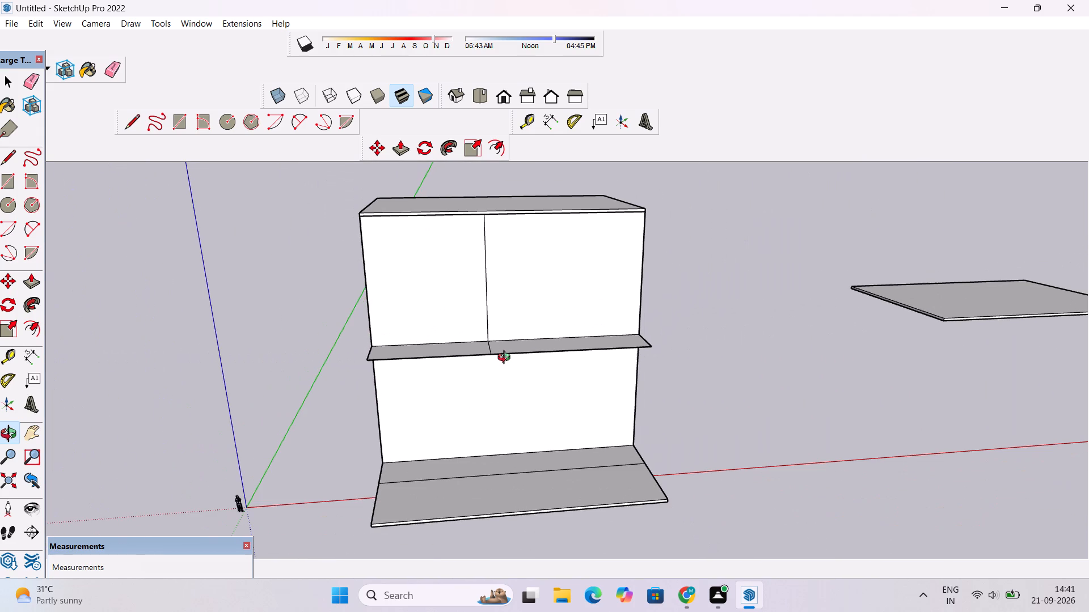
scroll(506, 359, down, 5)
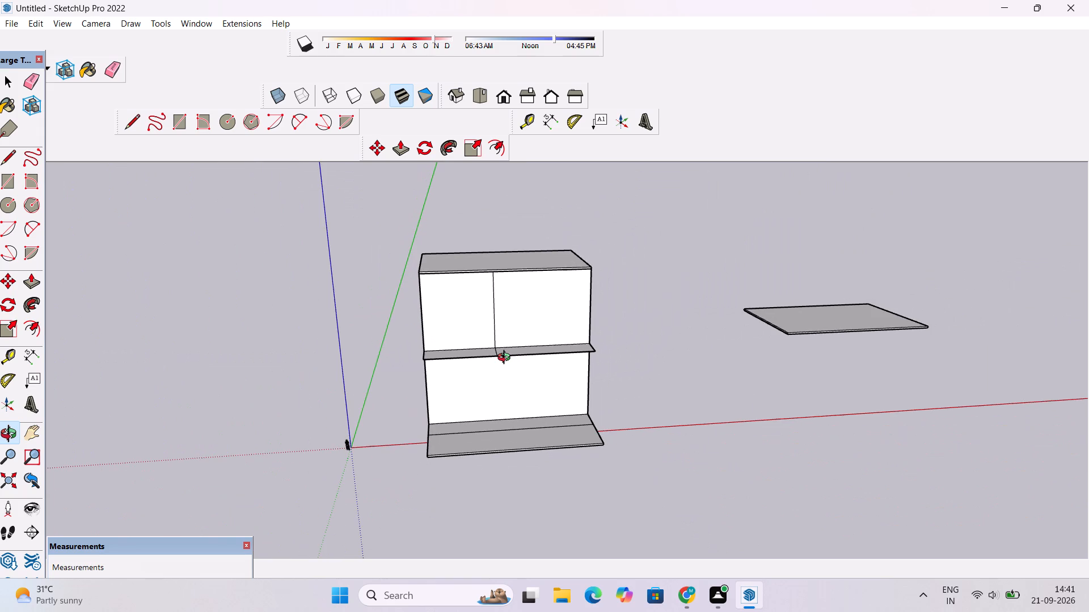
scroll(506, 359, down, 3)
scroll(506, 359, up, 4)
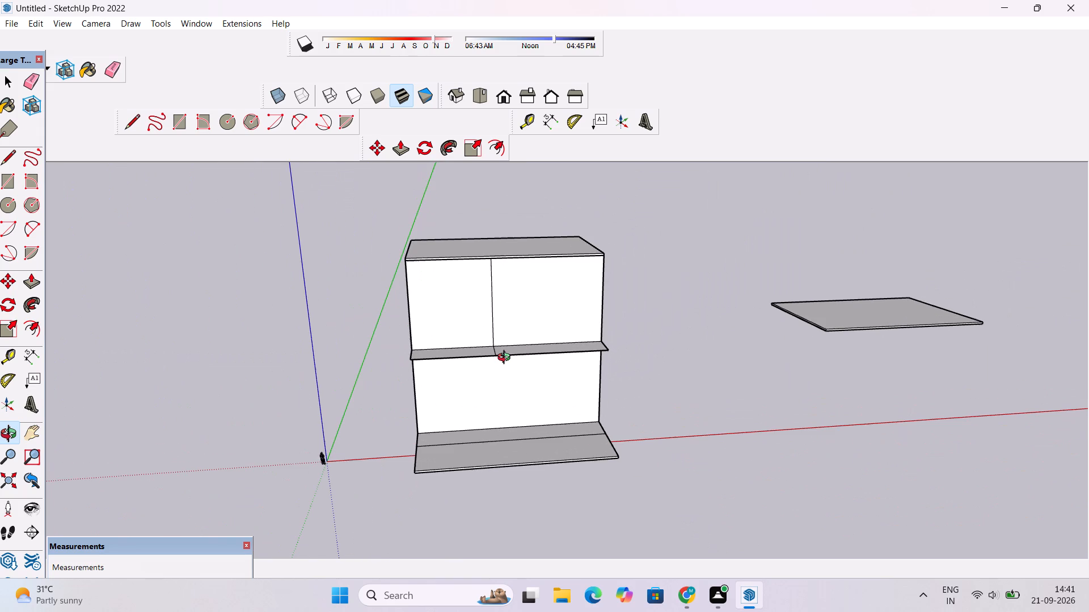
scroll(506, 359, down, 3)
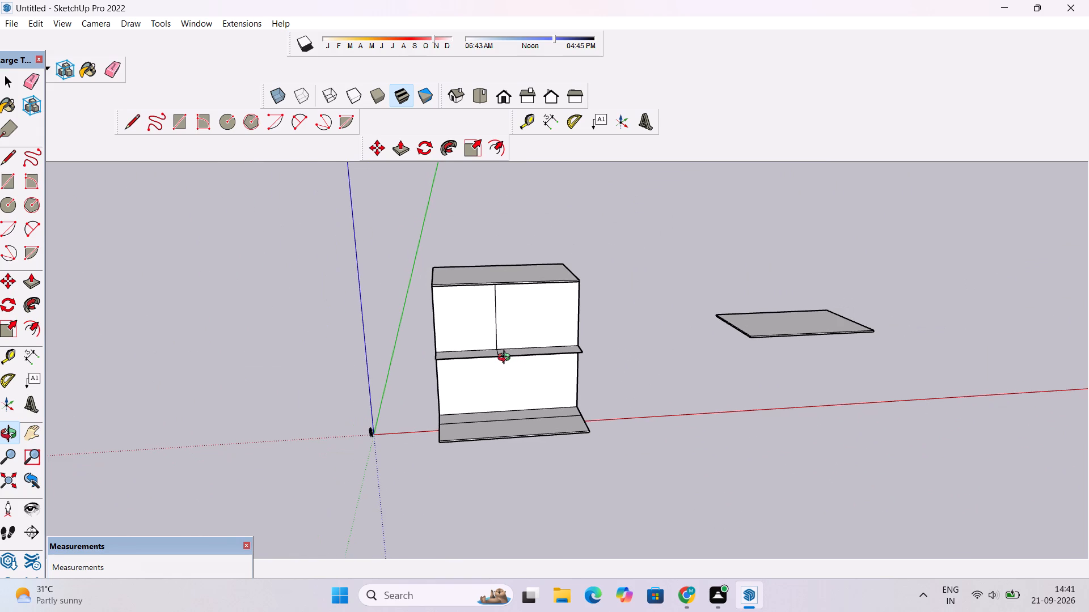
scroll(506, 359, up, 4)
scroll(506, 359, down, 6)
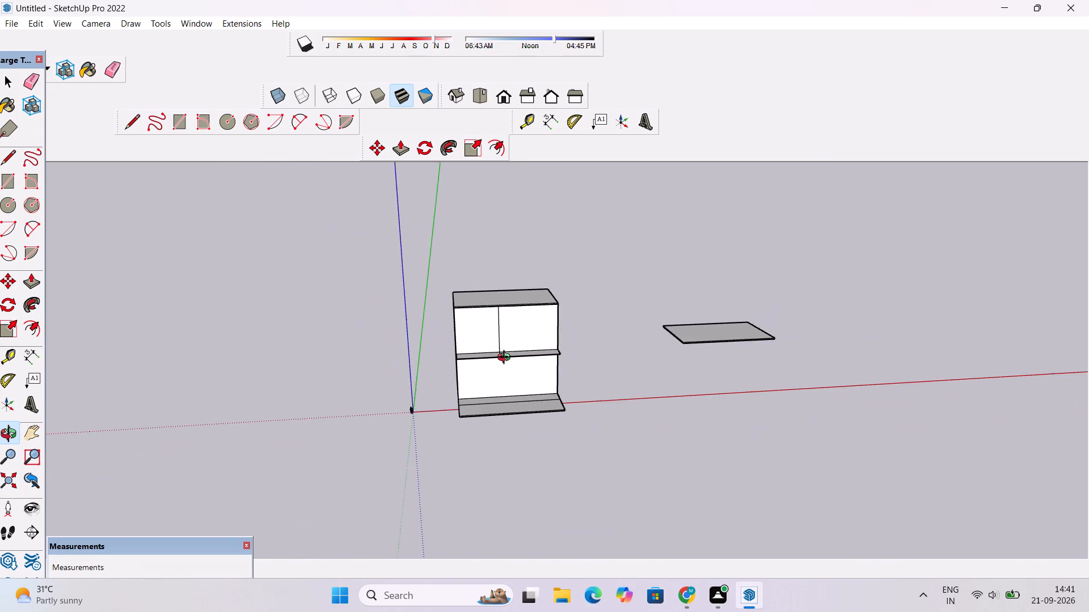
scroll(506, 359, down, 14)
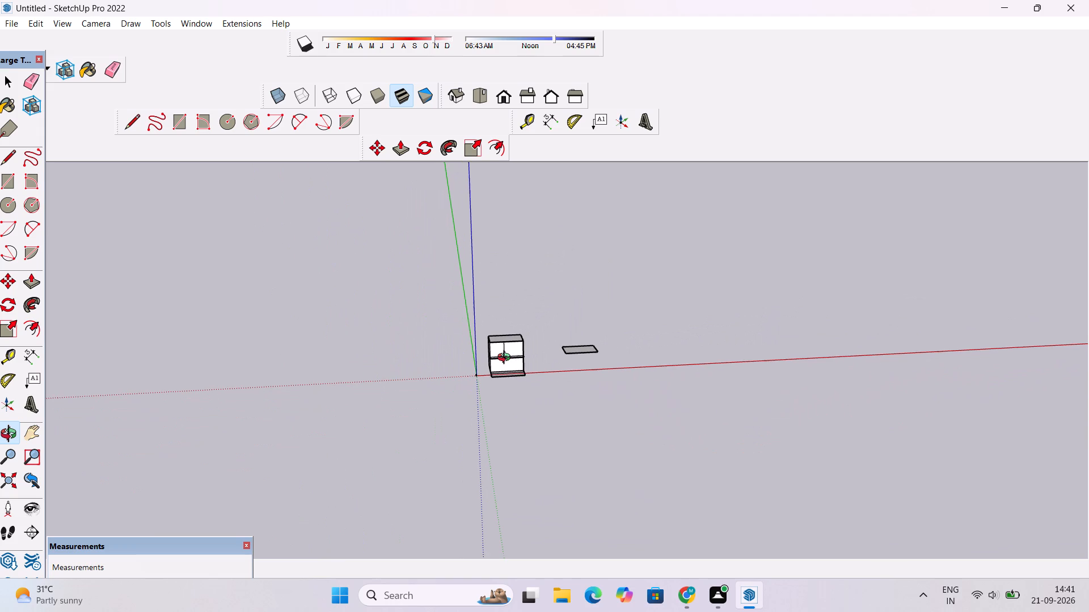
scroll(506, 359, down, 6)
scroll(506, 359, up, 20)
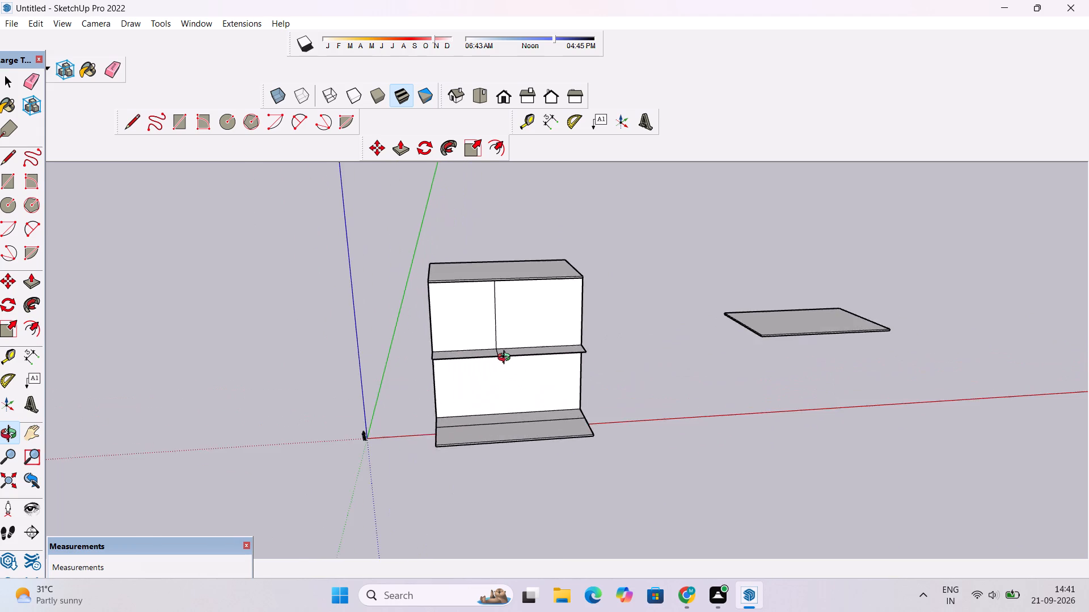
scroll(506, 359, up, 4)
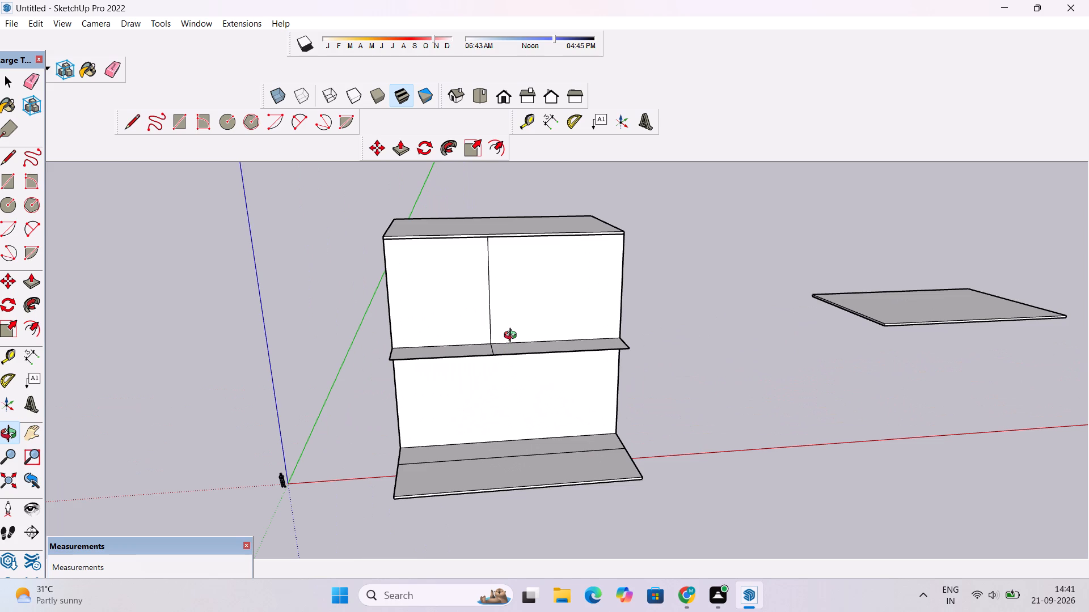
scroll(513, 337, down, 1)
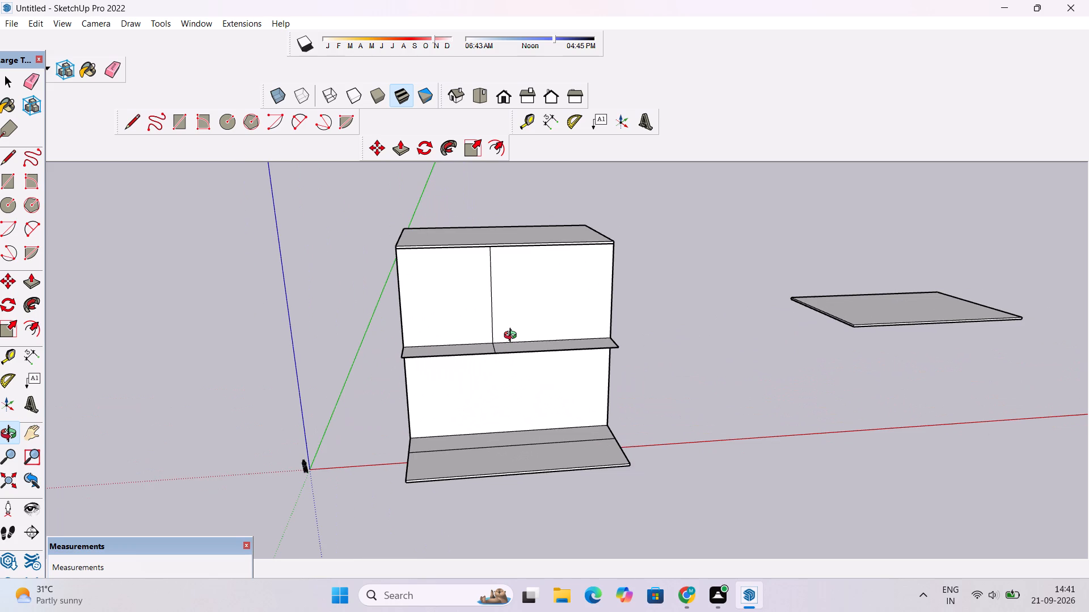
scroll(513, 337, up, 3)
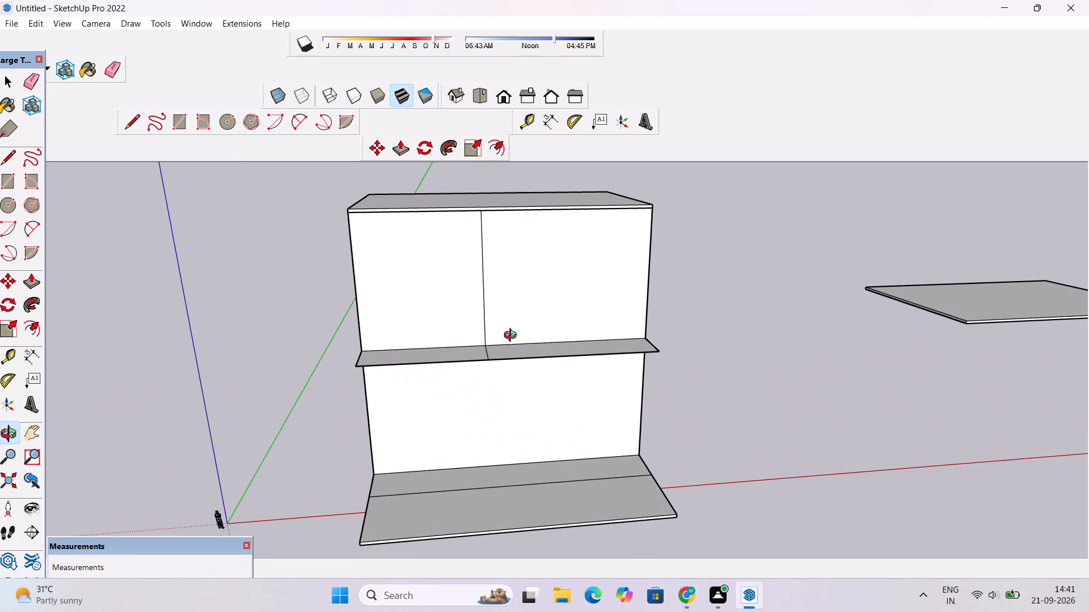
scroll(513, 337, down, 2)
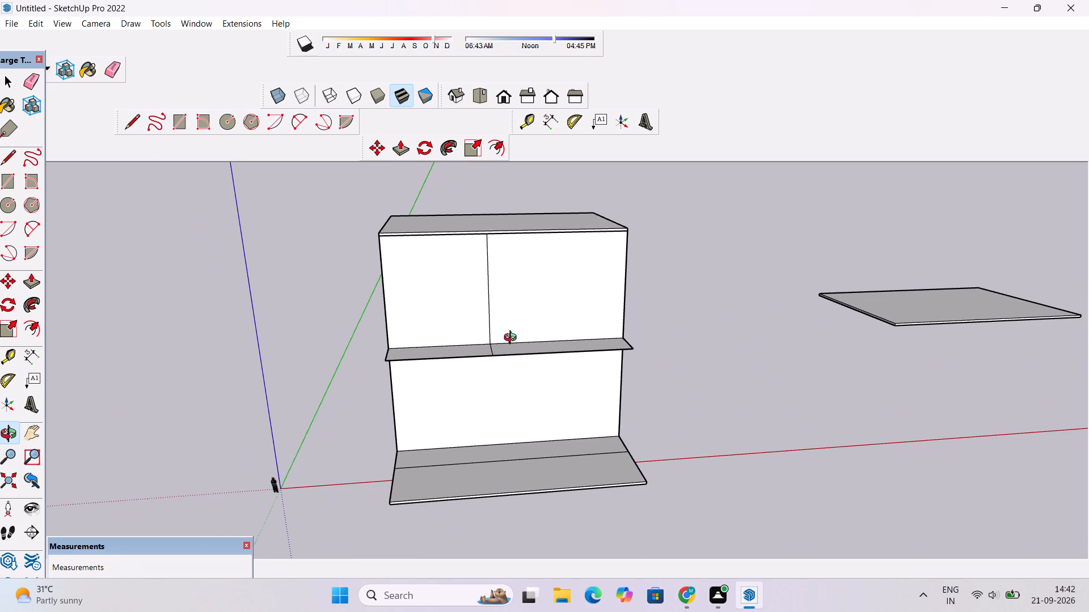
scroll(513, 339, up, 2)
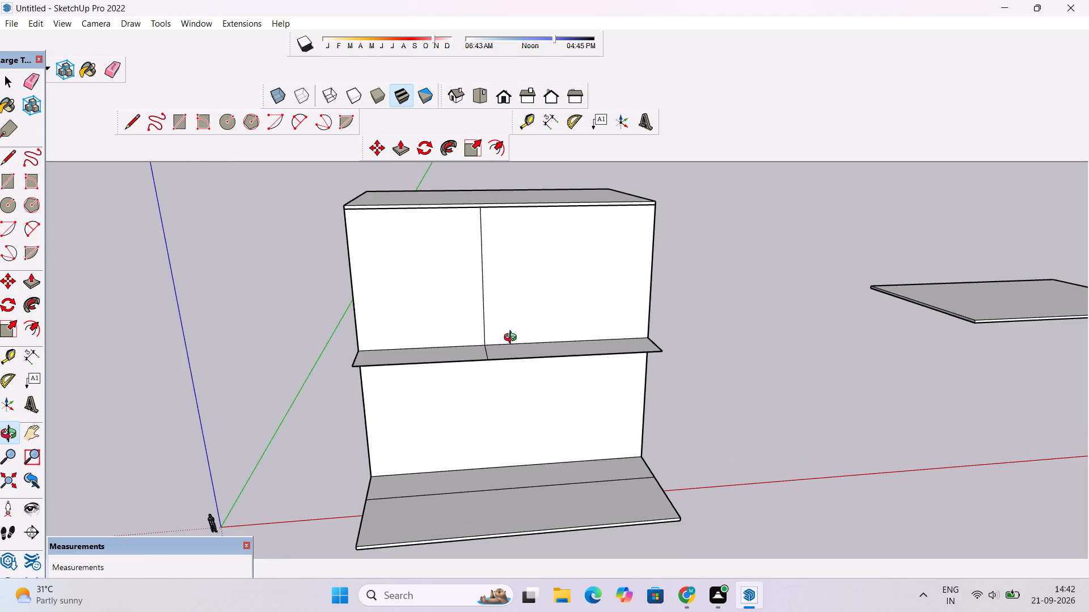
Examine the two-storey block, its overhang and the divided base slab from the front, side and above.
scroll(512, 341, down, 3)
scroll(501, 376, up, 3)
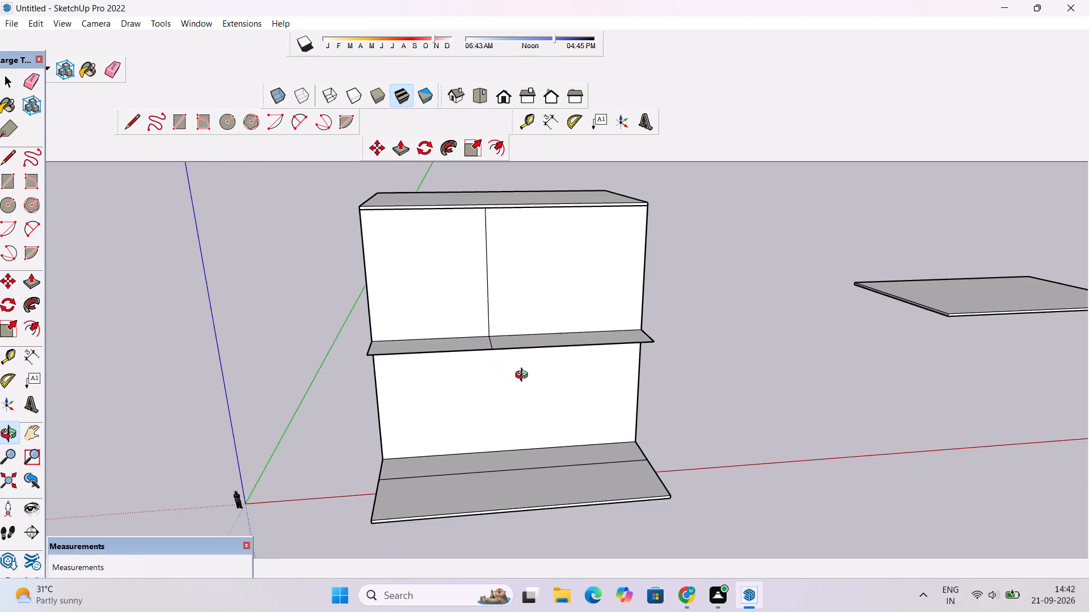
drag(550, 377, 430, 368)
scroll(430, 368, down, 11)
drag(374, 414, 531, 411)
scroll(526, 400, up, 2)
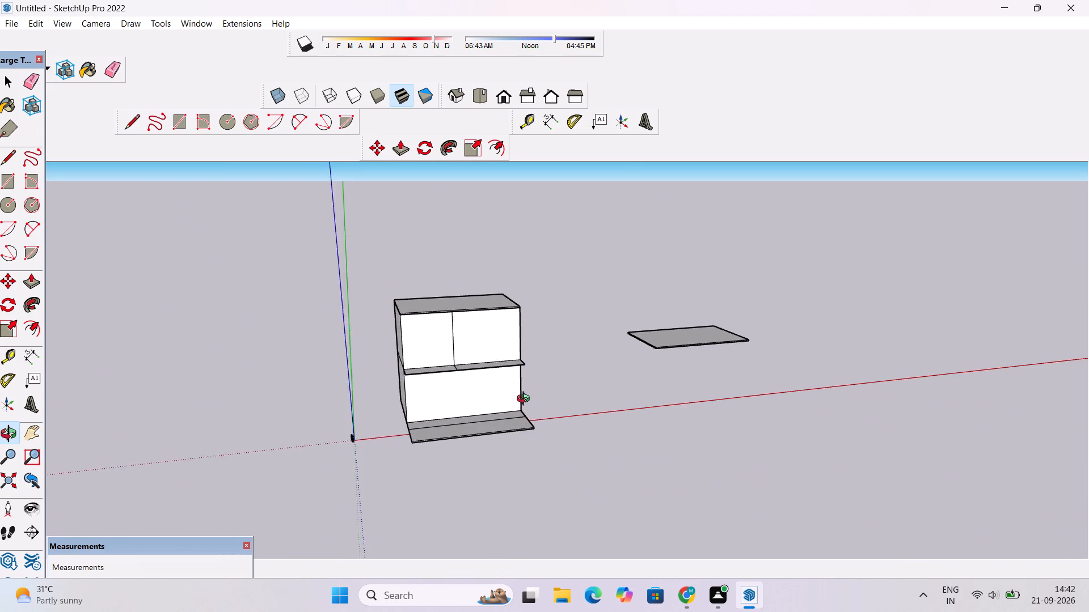
scroll(526, 400, up, 1)
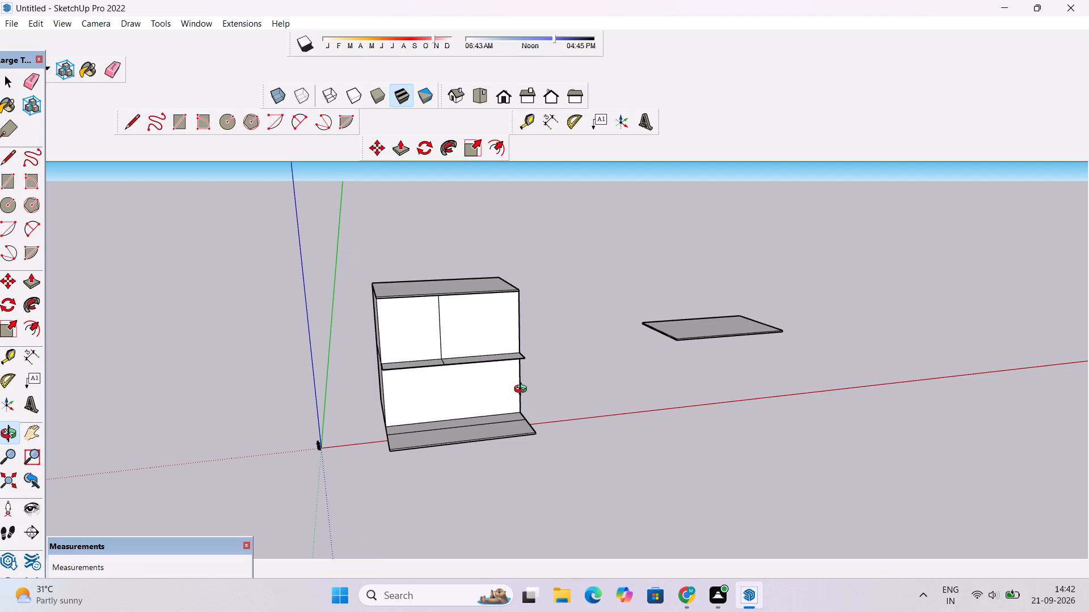
scroll(523, 390, up, 3)
scroll(523, 390, down, 4)
scroll(523, 390, up, 4)
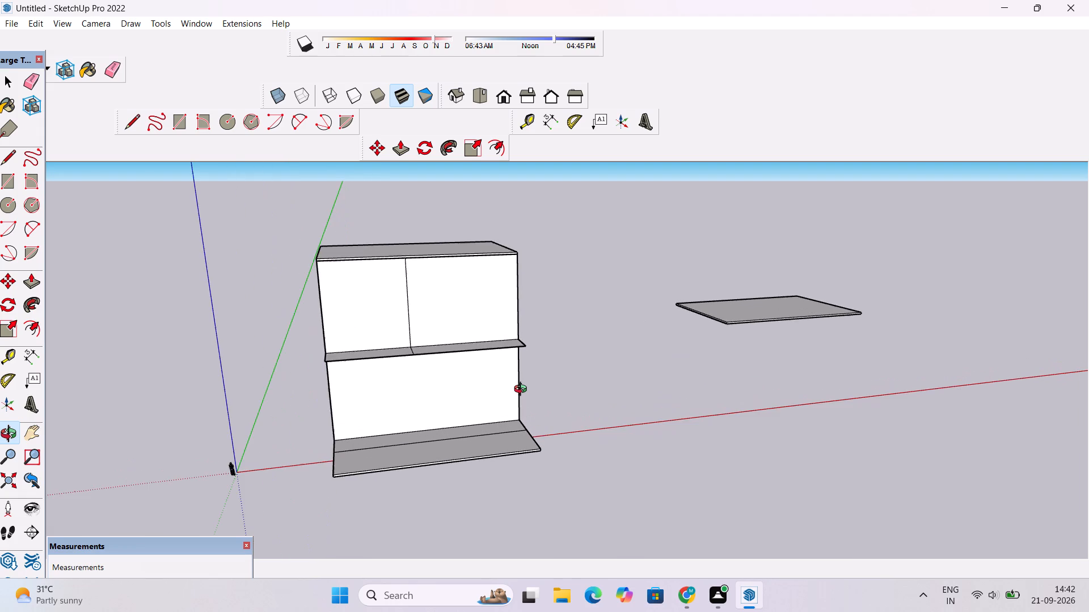
scroll(523, 390, up, 3)
scroll(523, 390, down, 4)
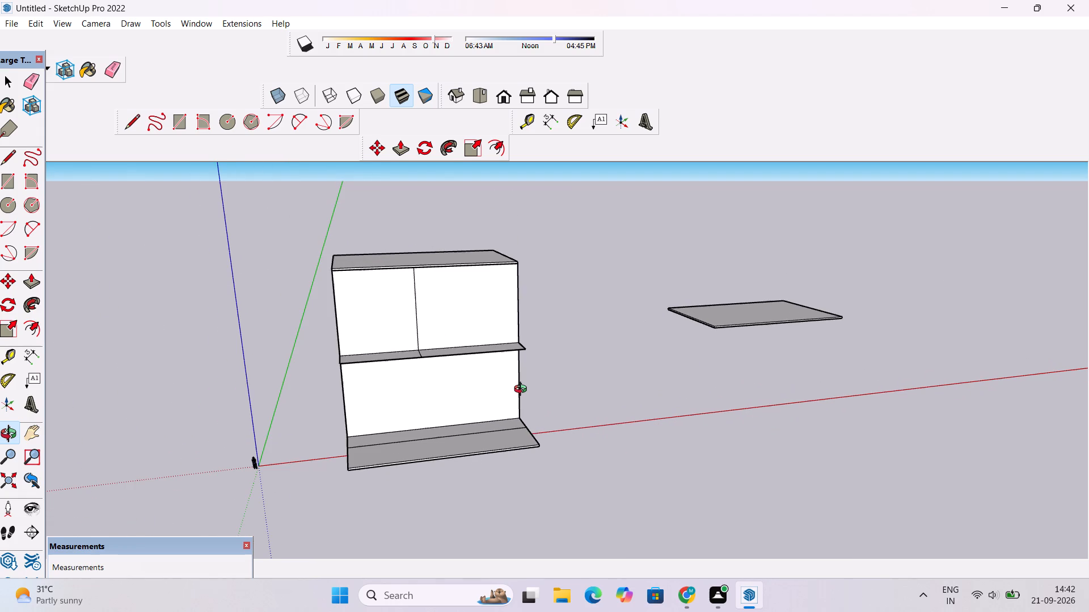
drag(527, 386, 477, 368)
drag(476, 368, 487, 397)
scroll(494, 375, down, 6)
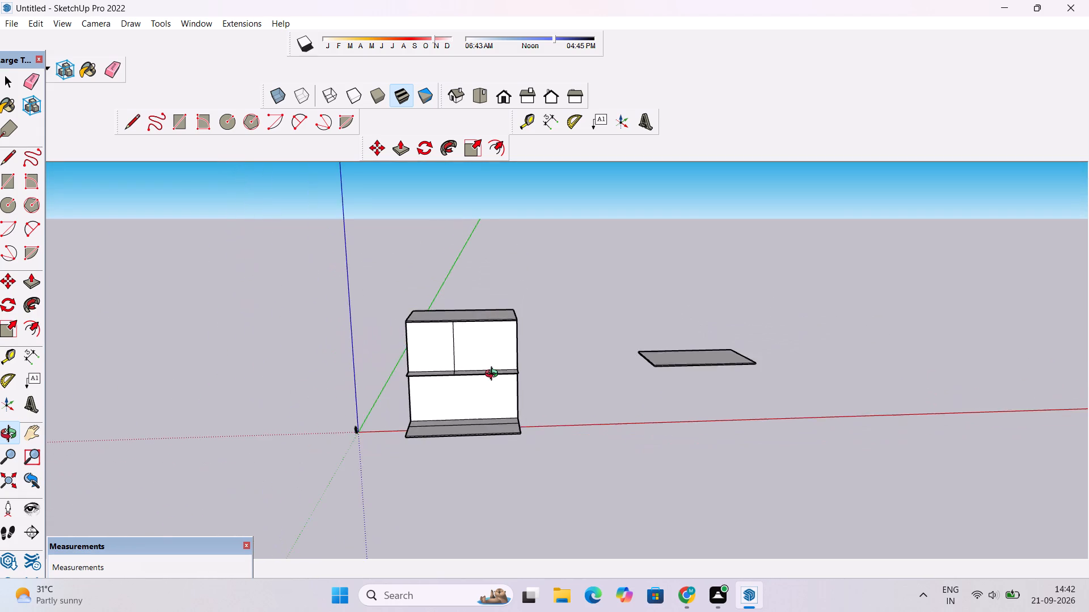
drag(494, 375, 434, 430)
scroll(479, 328, up, 5)
drag(487, 410, 597, 448)
scroll(598, 440, down, 2)
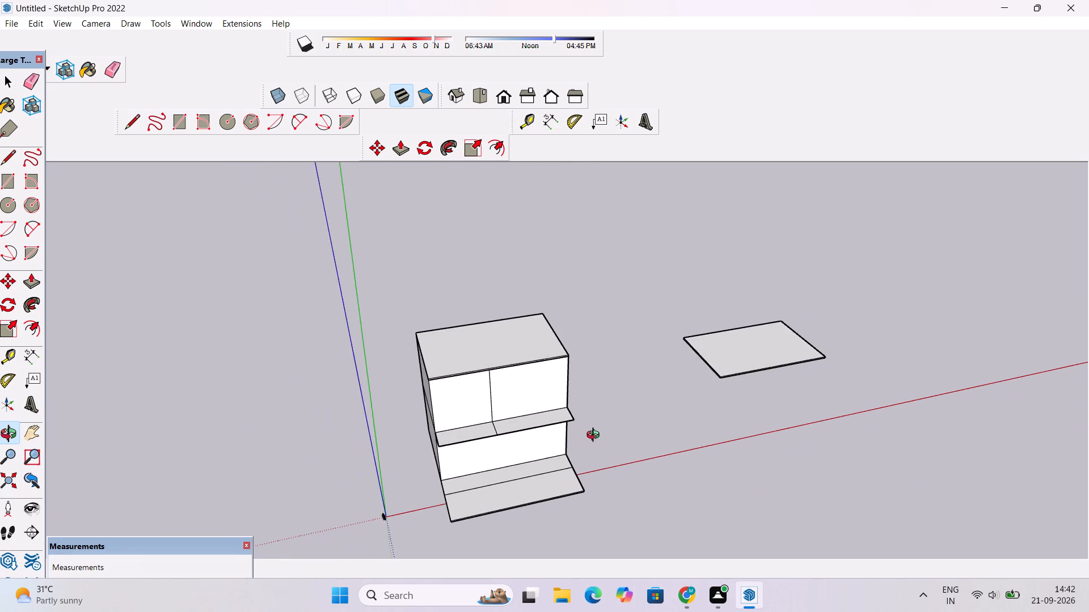
drag(596, 436, 594, 488)
scroll(580, 465, up, 5)
drag(580, 452, 577, 496)
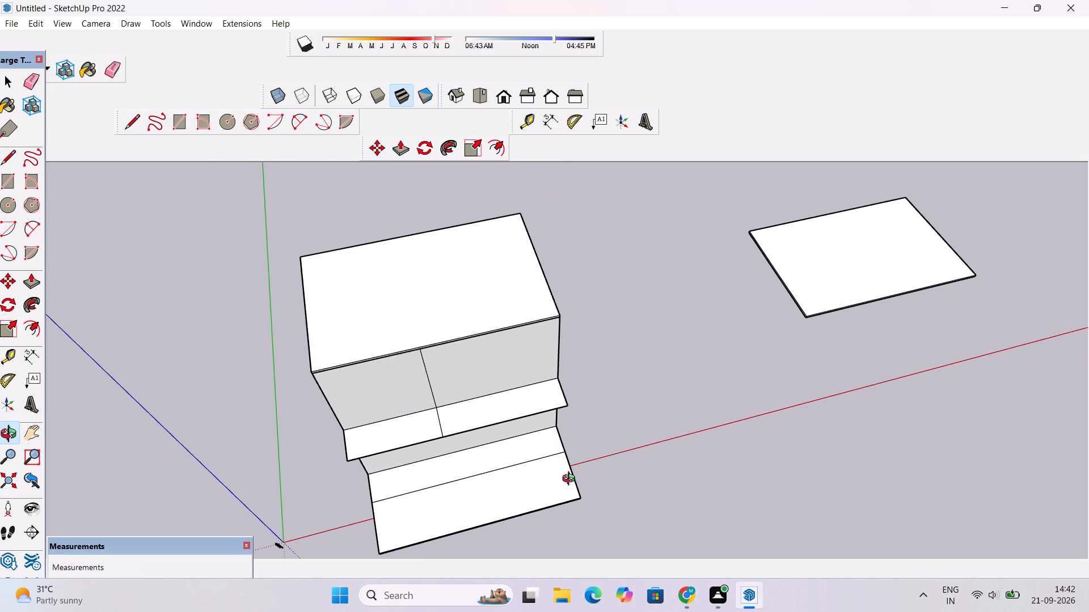
Examine up close where the dividing line meets the side edge of the extended base slab.
scroll(571, 480, up, 6)
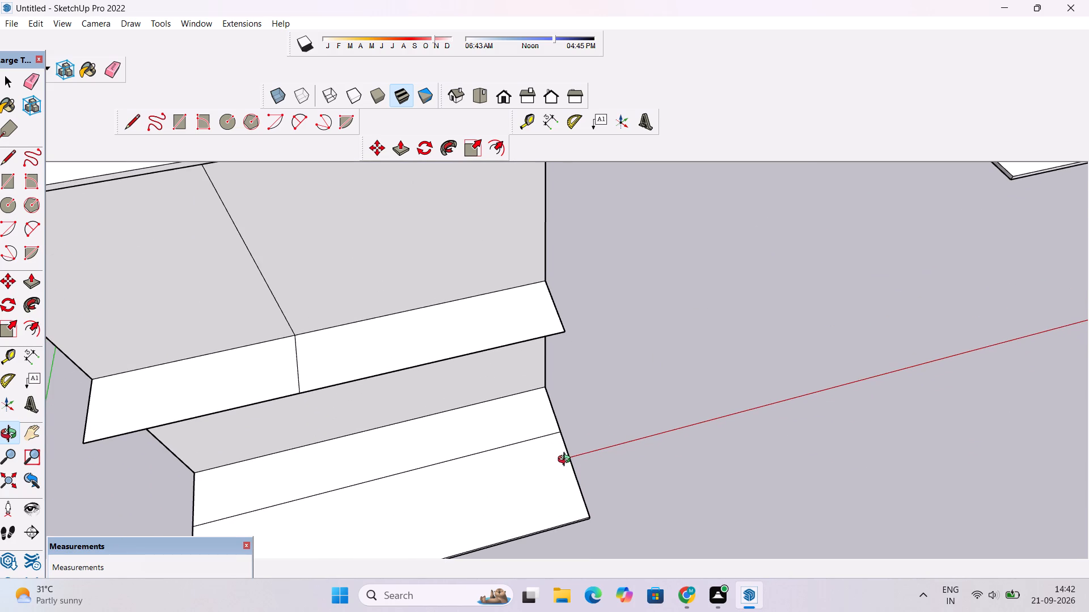
scroll(567, 461, down, 3)
scroll(567, 461, up, 7)
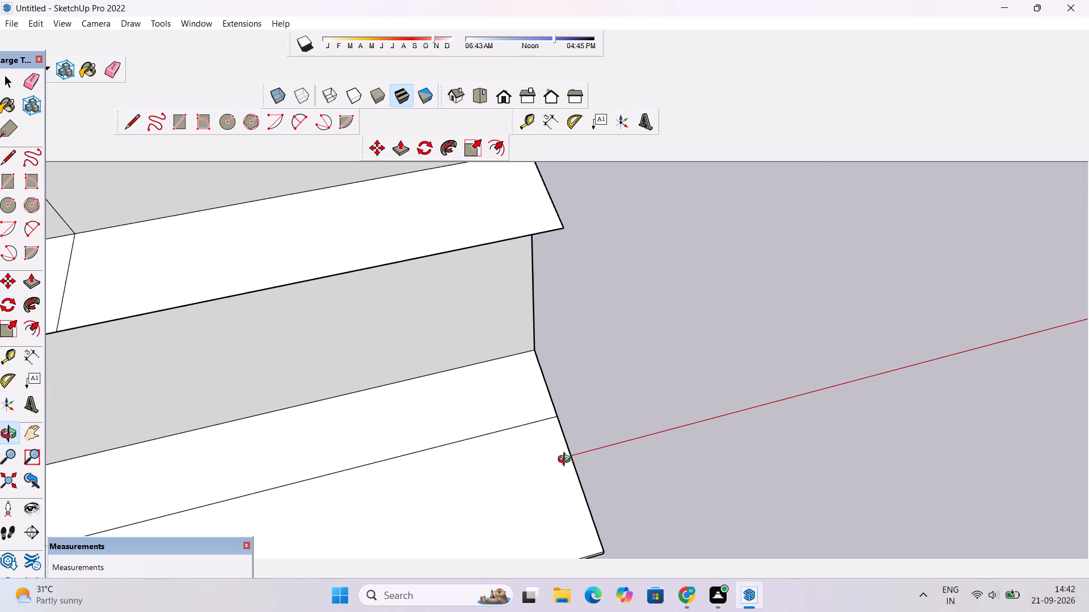
scroll(567, 461, up, 8)
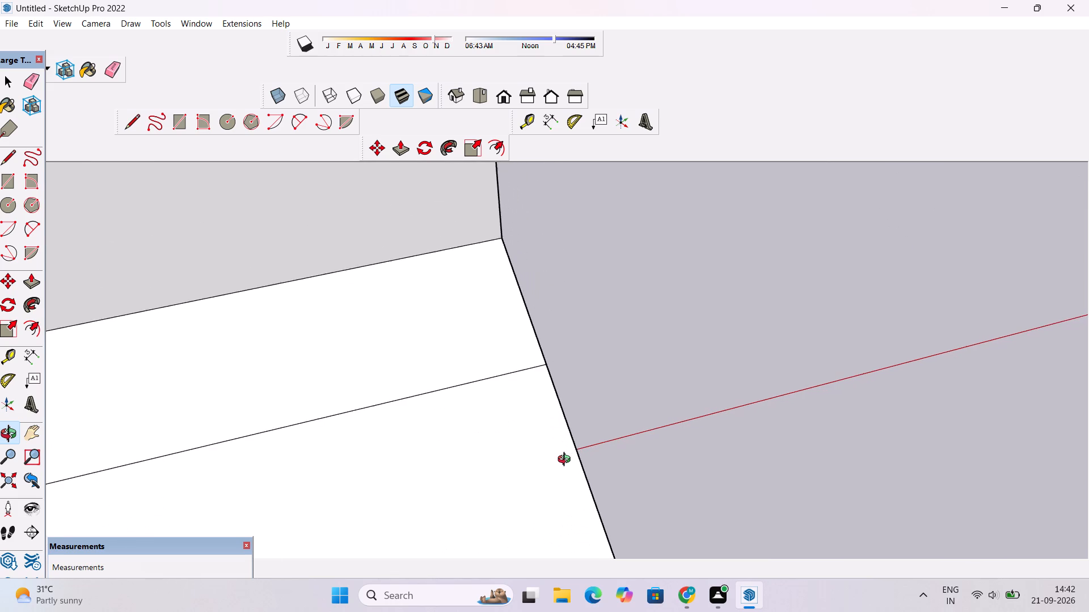
scroll(567, 461, down, 5)
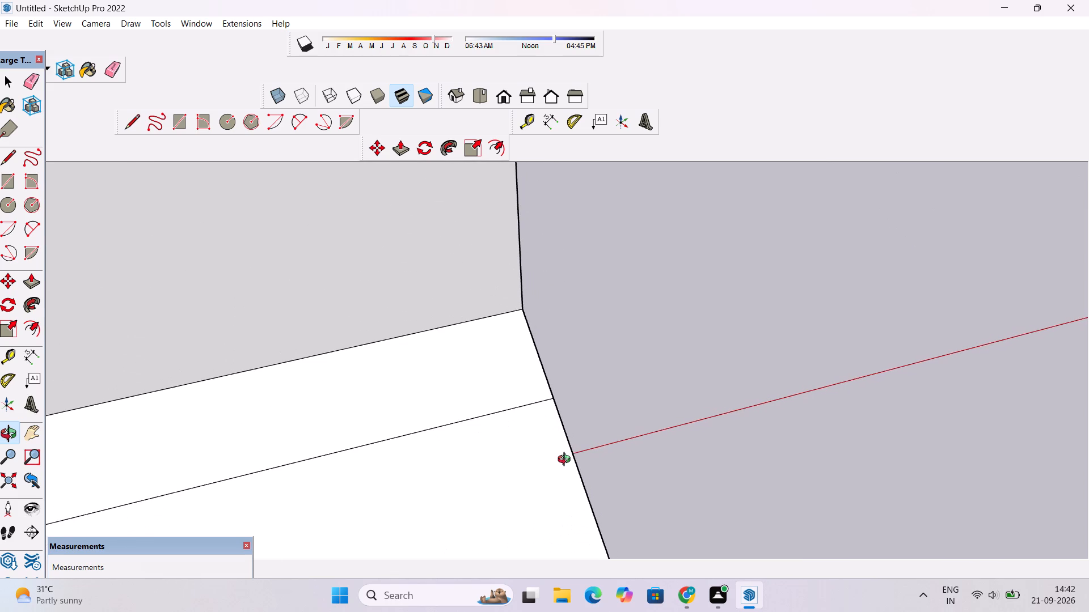
scroll(567, 461, up, 5)
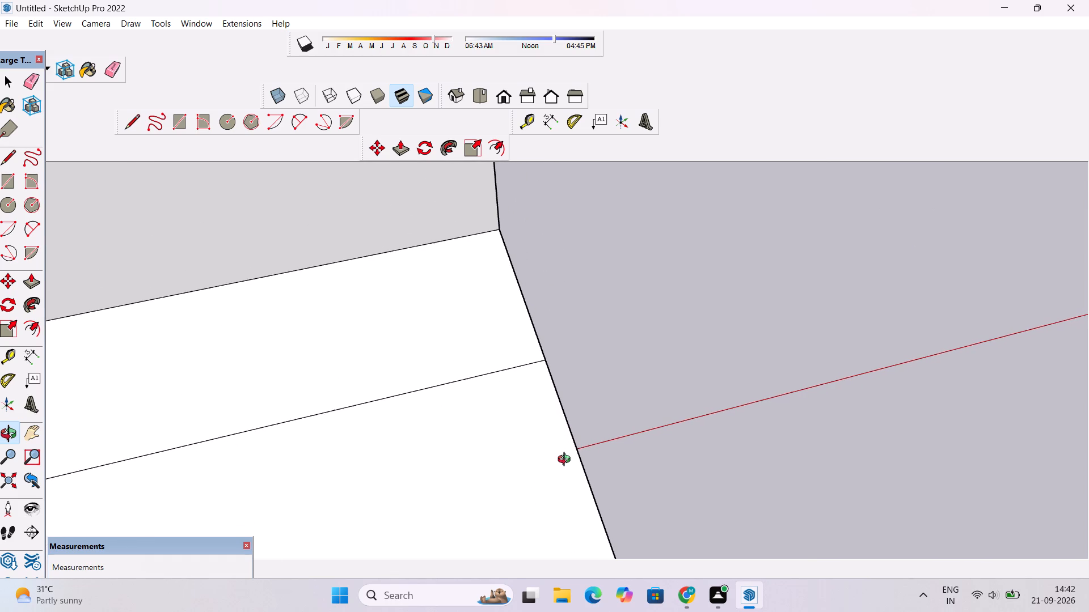
scroll(567, 461, up, 3)
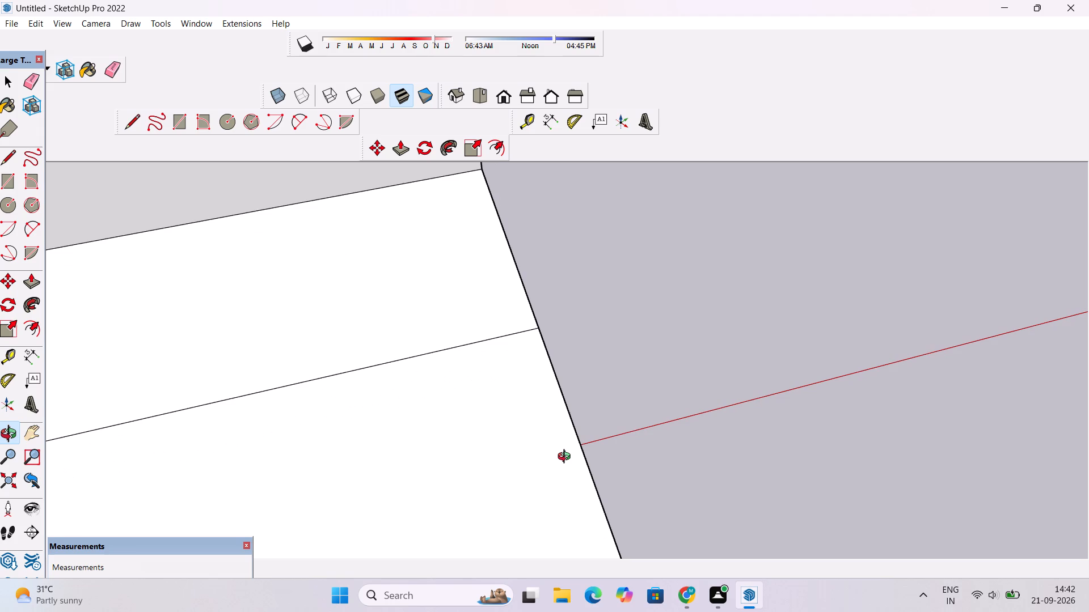
scroll(567, 458, down, 1)
scroll(567, 458, up, 2)
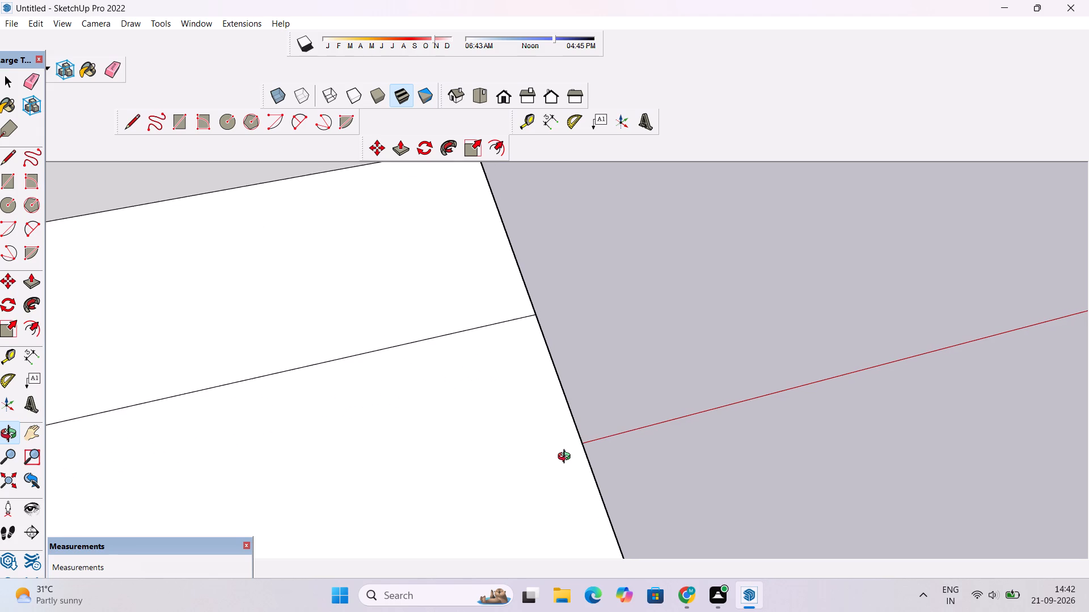
scroll(567, 458, up, 4)
scroll(567, 458, down, 3)
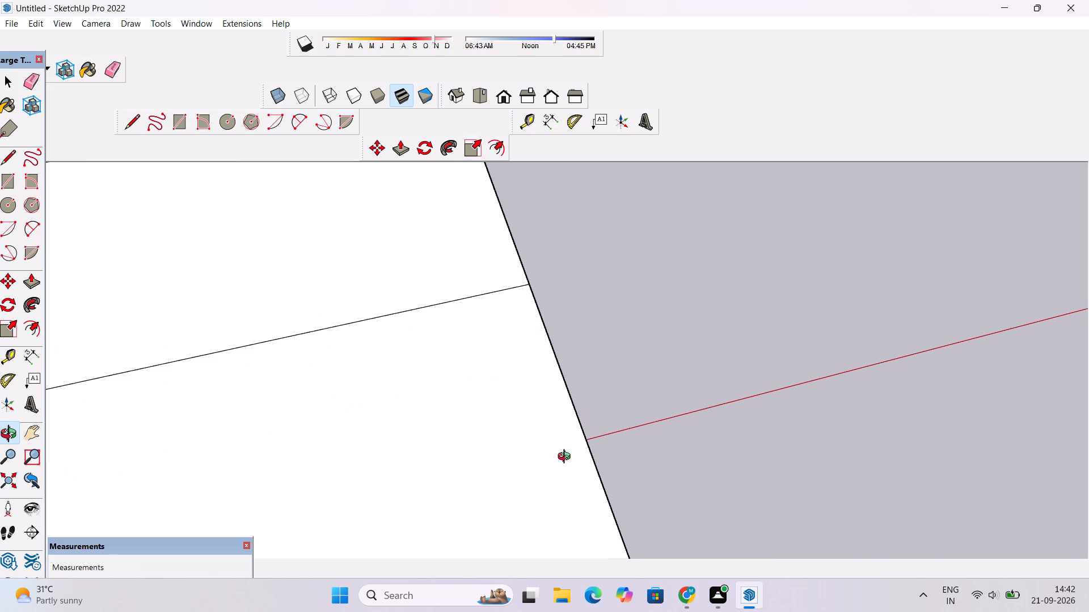
scroll(567, 458, up, 8)
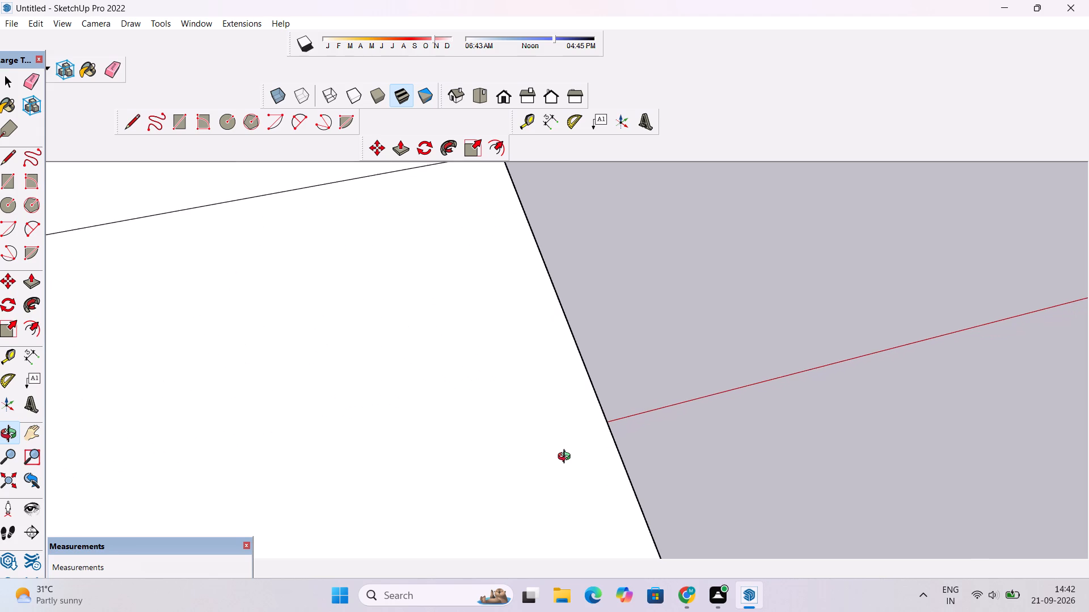
scroll(567, 458, up, 2)
scroll(567, 458, down, 2)
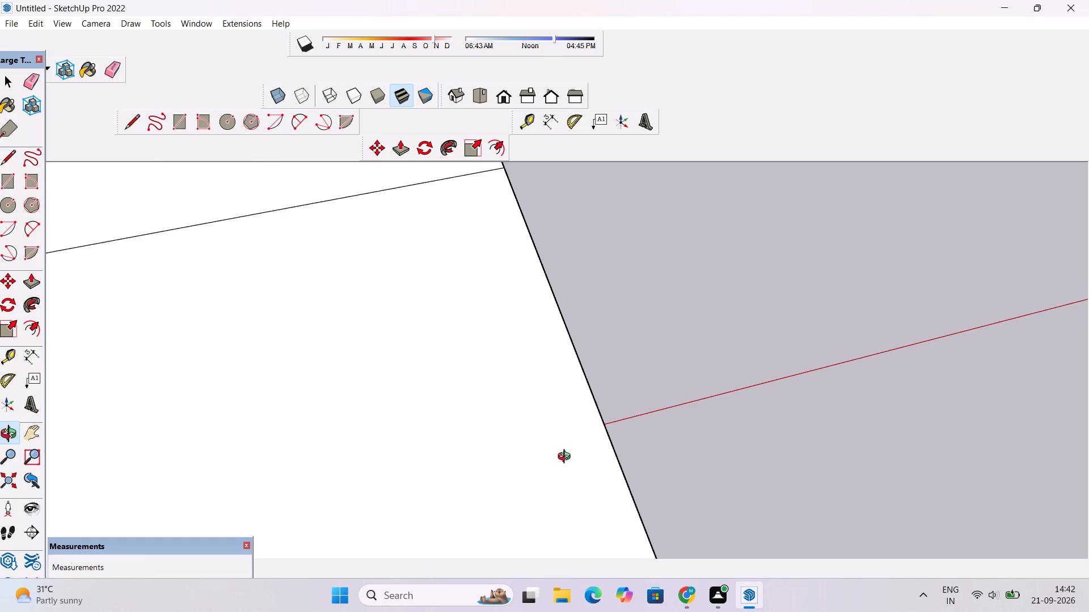
scroll(567, 458, down, 9)
drag(567, 458, 633, 425)
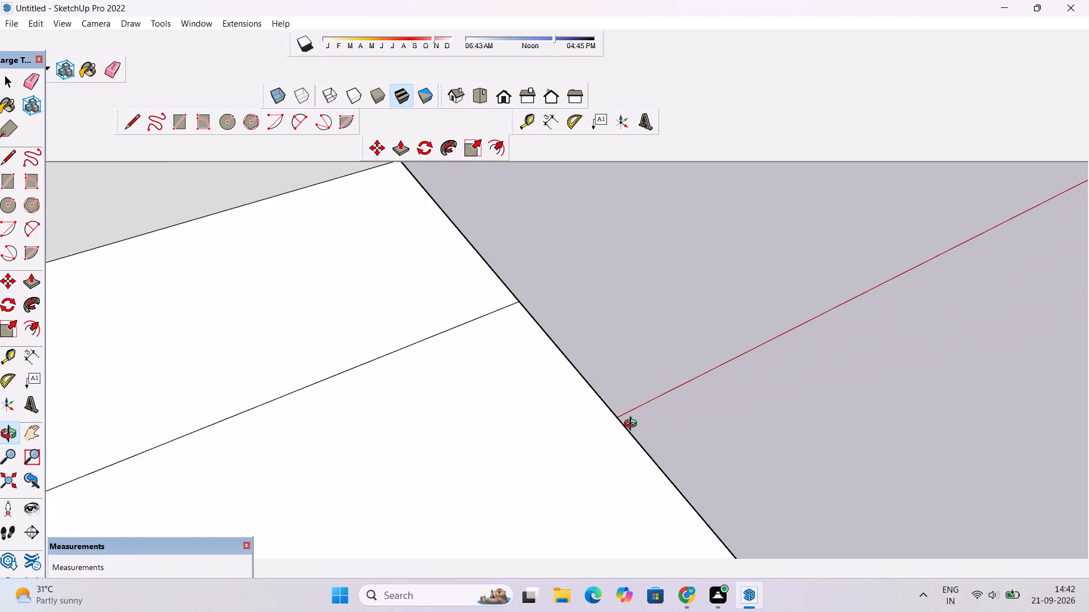
scroll(633, 425, down, 7)
scroll(631, 427, up, 6)
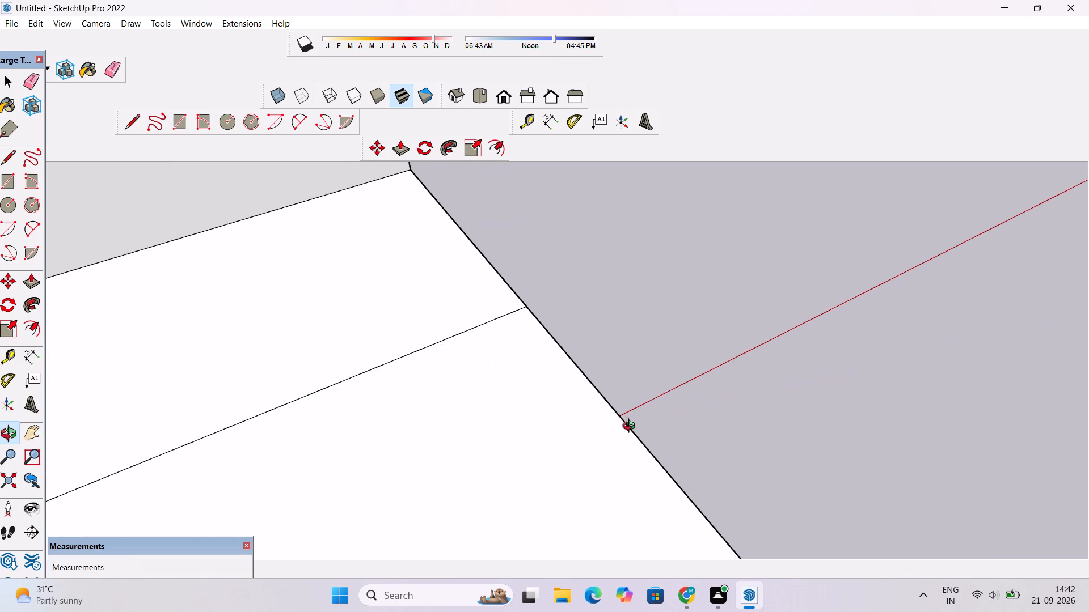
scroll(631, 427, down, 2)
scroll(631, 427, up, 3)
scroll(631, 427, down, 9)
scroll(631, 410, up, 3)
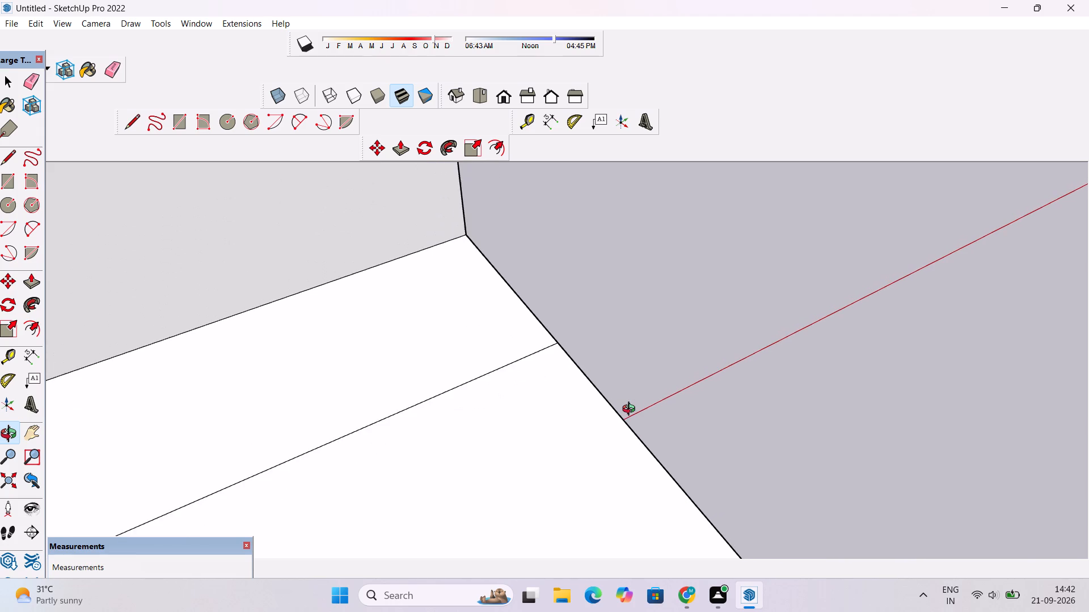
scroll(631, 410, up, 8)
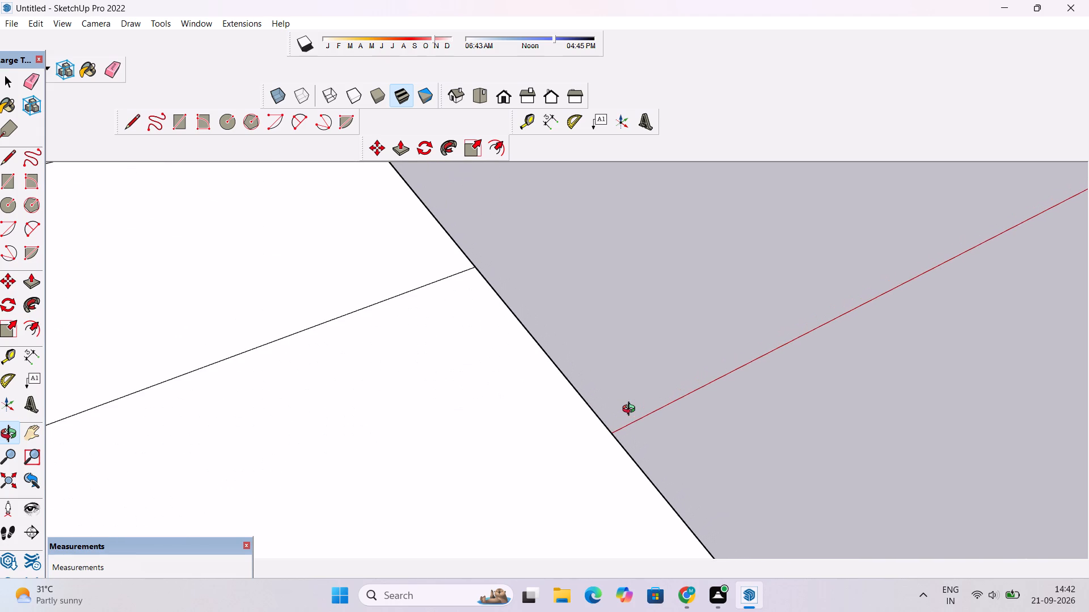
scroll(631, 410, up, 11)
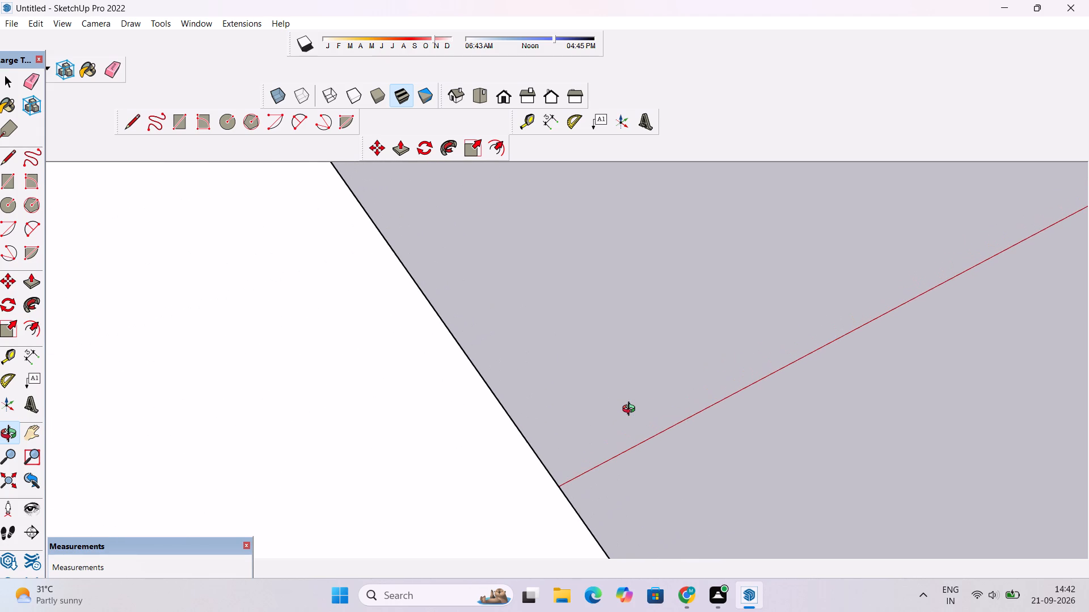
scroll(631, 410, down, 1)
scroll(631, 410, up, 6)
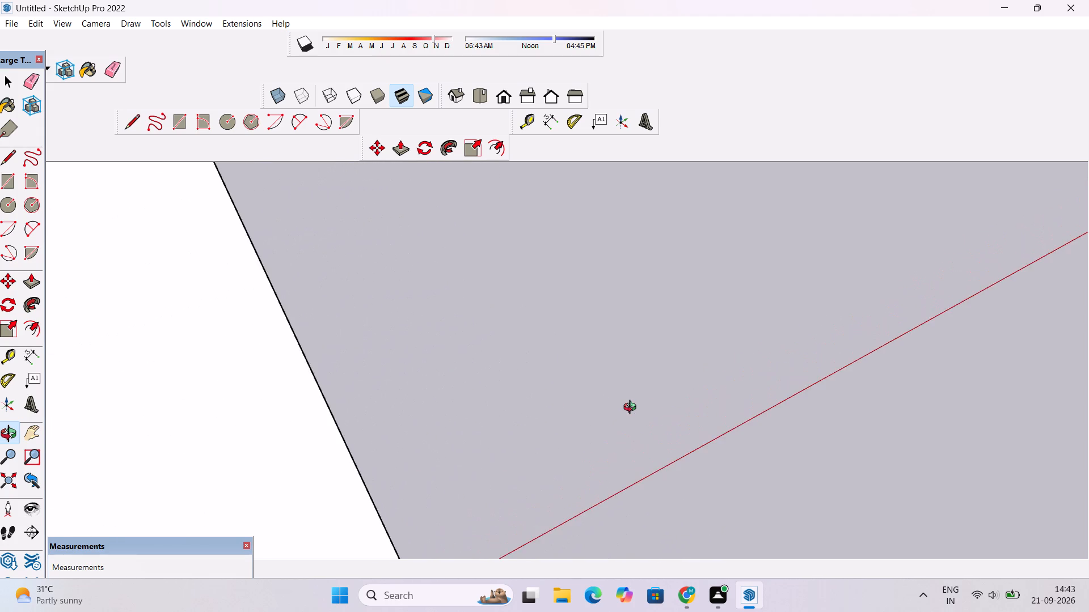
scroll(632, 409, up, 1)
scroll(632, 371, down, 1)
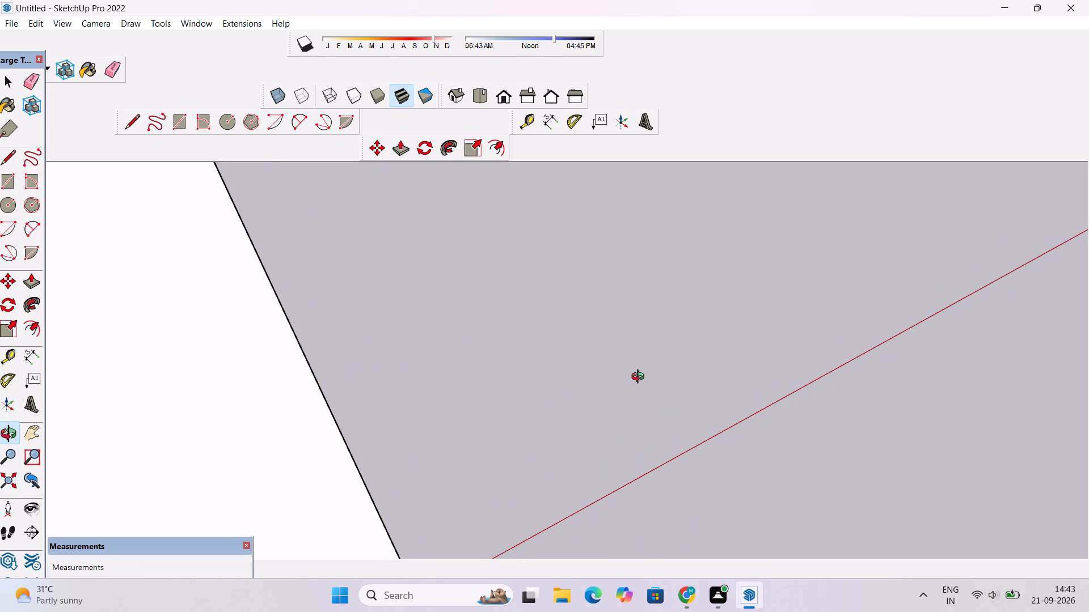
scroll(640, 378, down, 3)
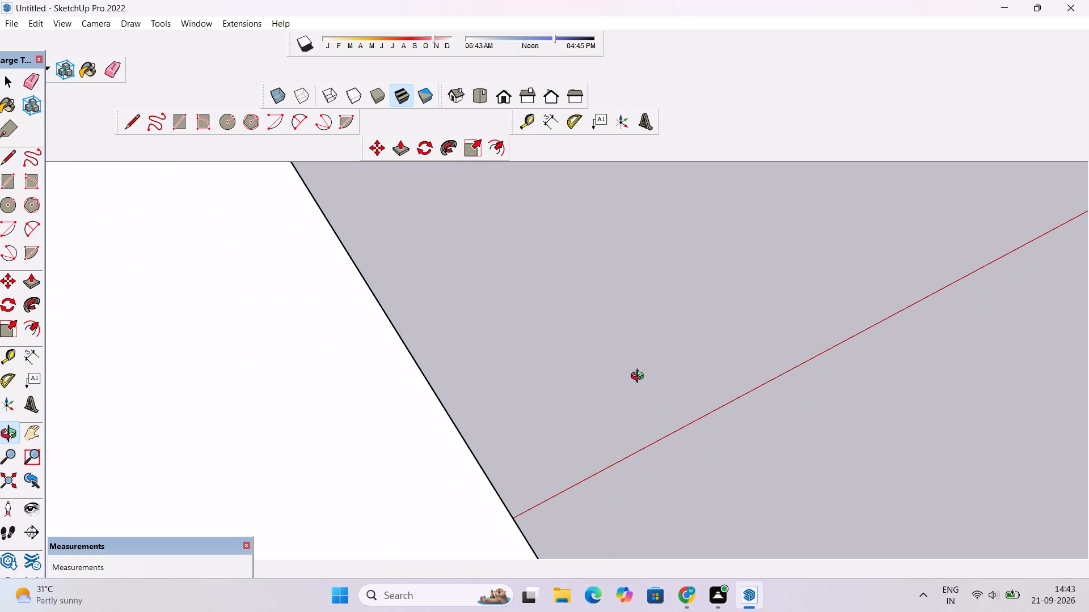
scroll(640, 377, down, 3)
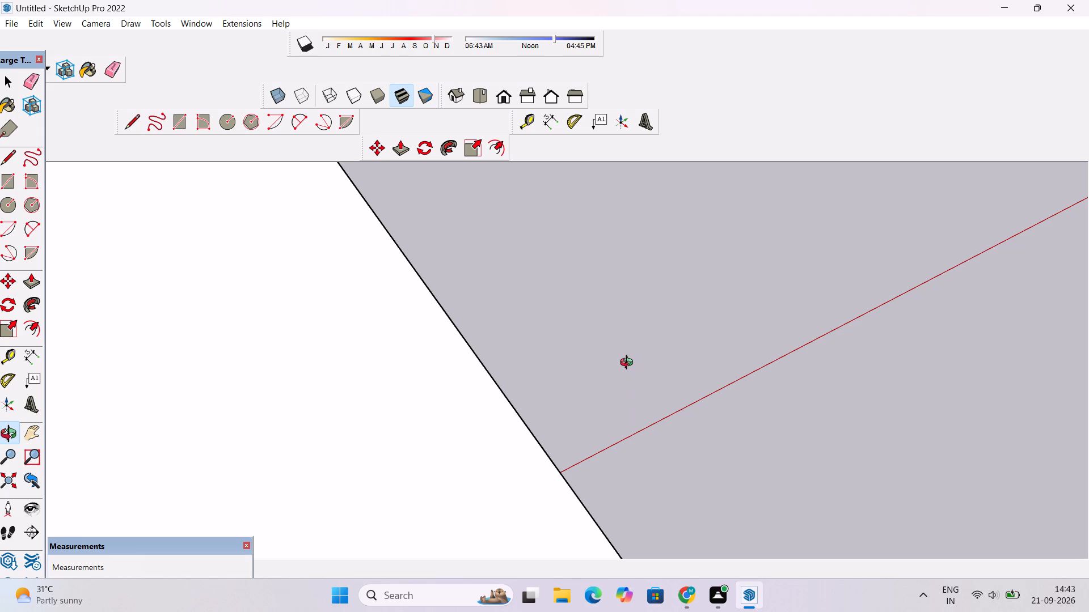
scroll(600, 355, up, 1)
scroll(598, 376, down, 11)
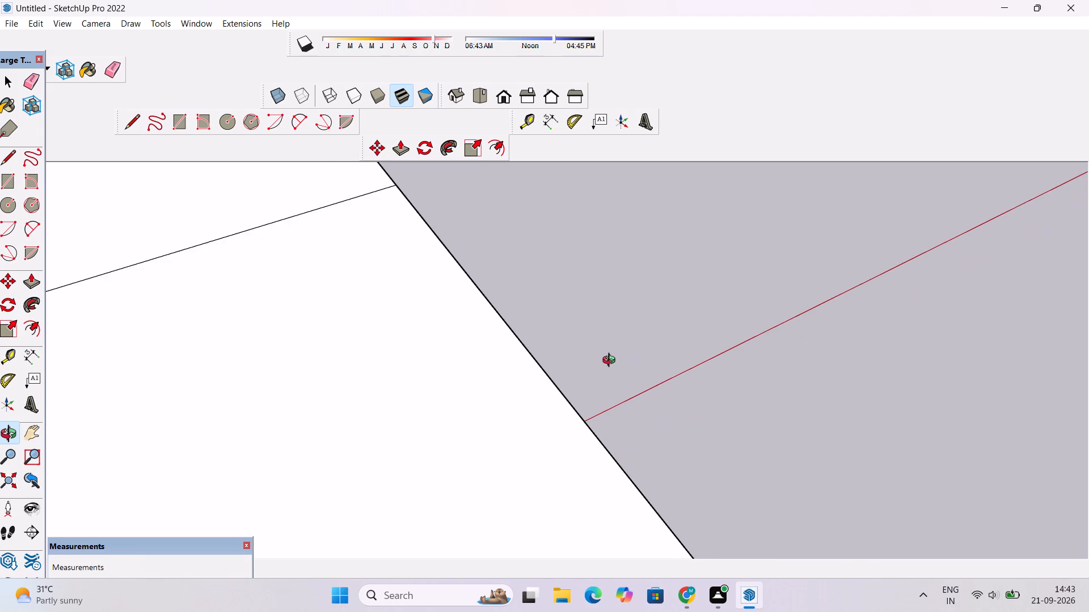
Examine the divided base slab and the whole front again, ending with a close view of the first-floor overhang.
scroll(611, 362, down, 8)
drag(588, 369, 657, 344)
scroll(657, 344, down, 3)
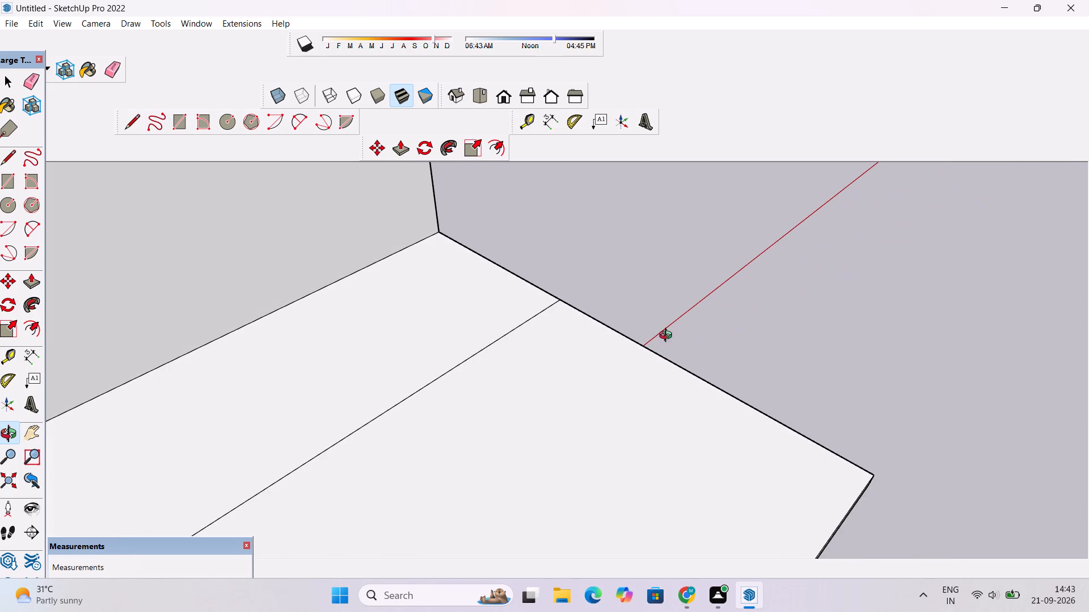
drag(695, 346, 596, 365)
scroll(588, 360, down, 16)
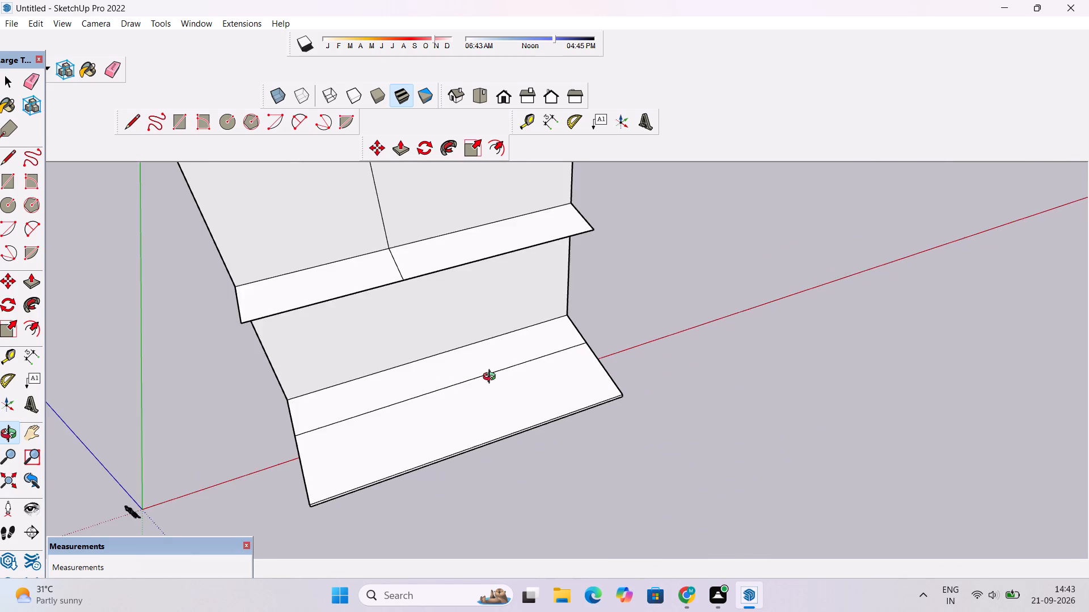
drag(488, 379, 554, 362)
scroll(554, 361, down, 5)
drag(685, 334, 554, 353)
scroll(553, 353, down, 6)
drag(551, 370, 684, 364)
scroll(687, 362, down, 3)
drag(672, 360, 674, 289)
scroll(676, 338, up, 9)
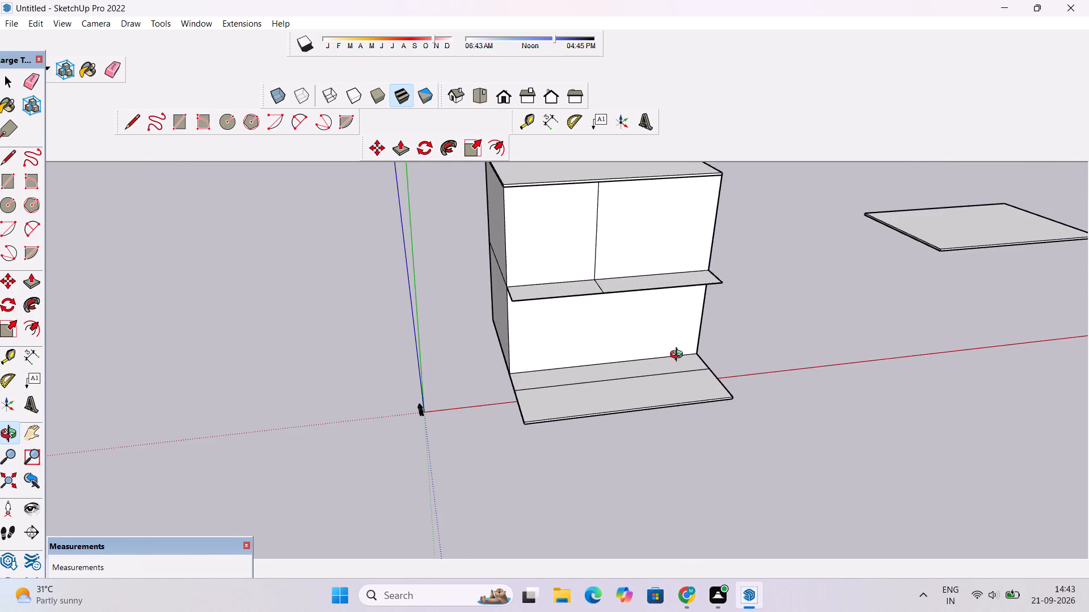
shift+drag(717, 362, 638, 359)
shift+scroll(617, 341, down, 7)
drag(611, 362, 594, 459)
scroll(594, 364, up, 5)
drag(599, 364, 562, 368)
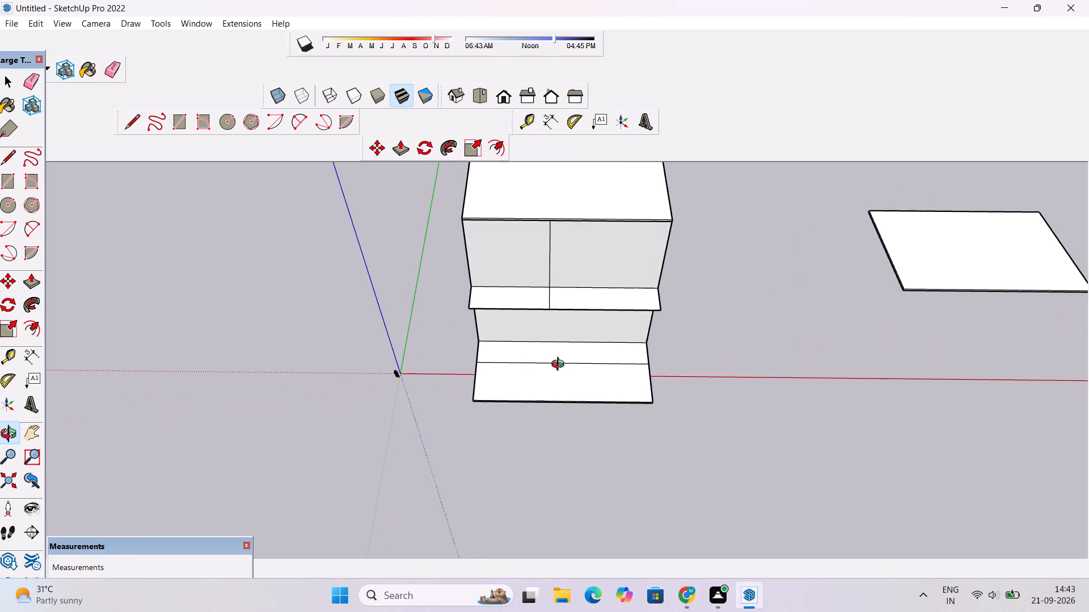
scroll(560, 365, down, 4)
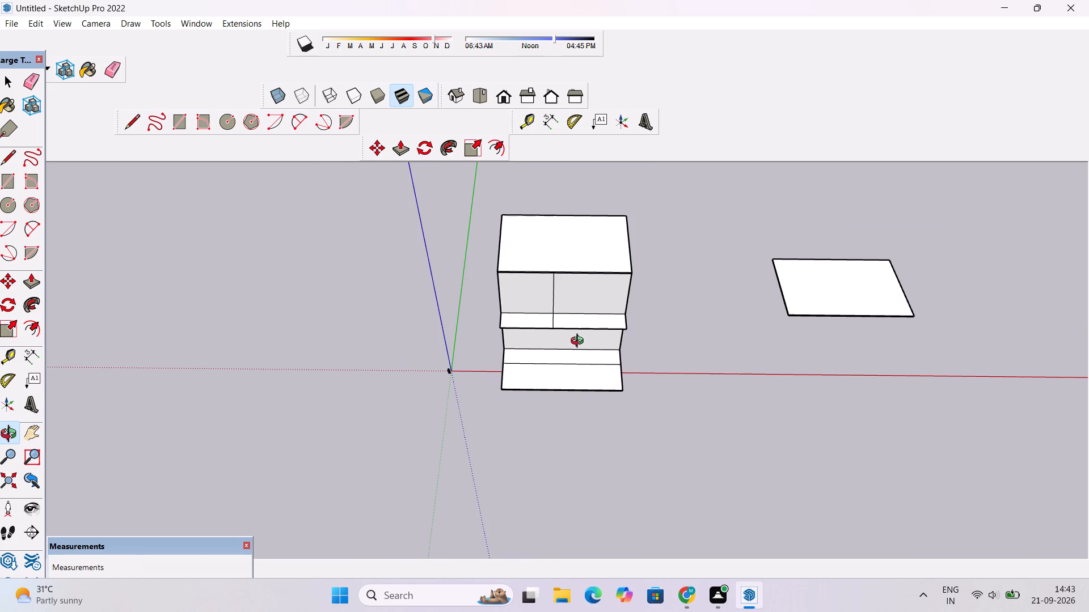
scroll(580, 342, down, 2)
shift+drag(581, 341, 528, 351)
shift+scroll(493, 347, up, 4)
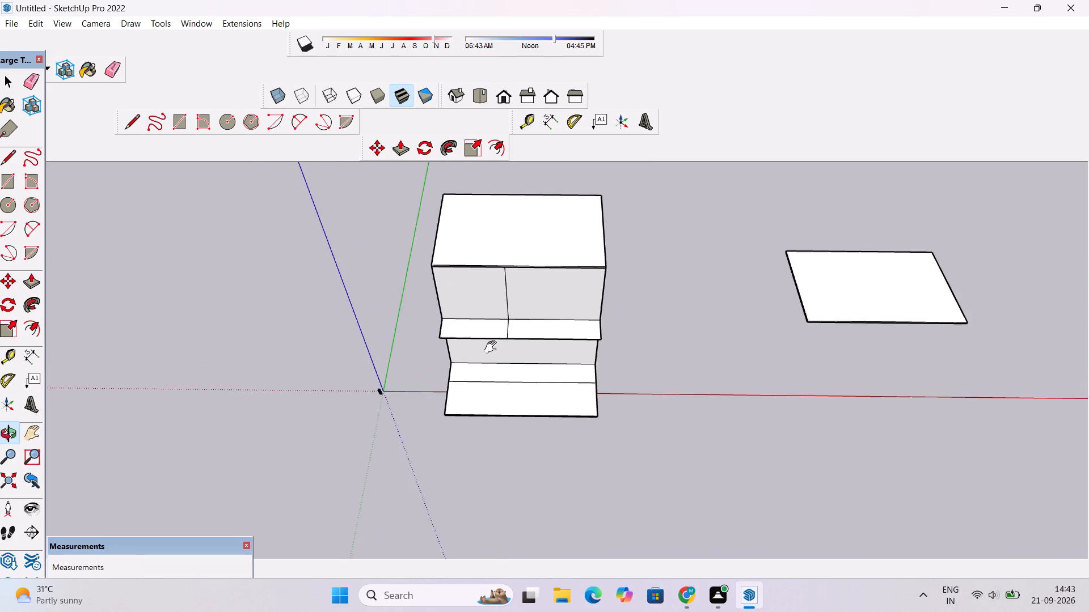
shift+scroll(493, 347, up, 5)
drag(466, 356, 473, 283)
scroll(476, 268, up, 8)
shift+drag(451, 333, 458, 340)
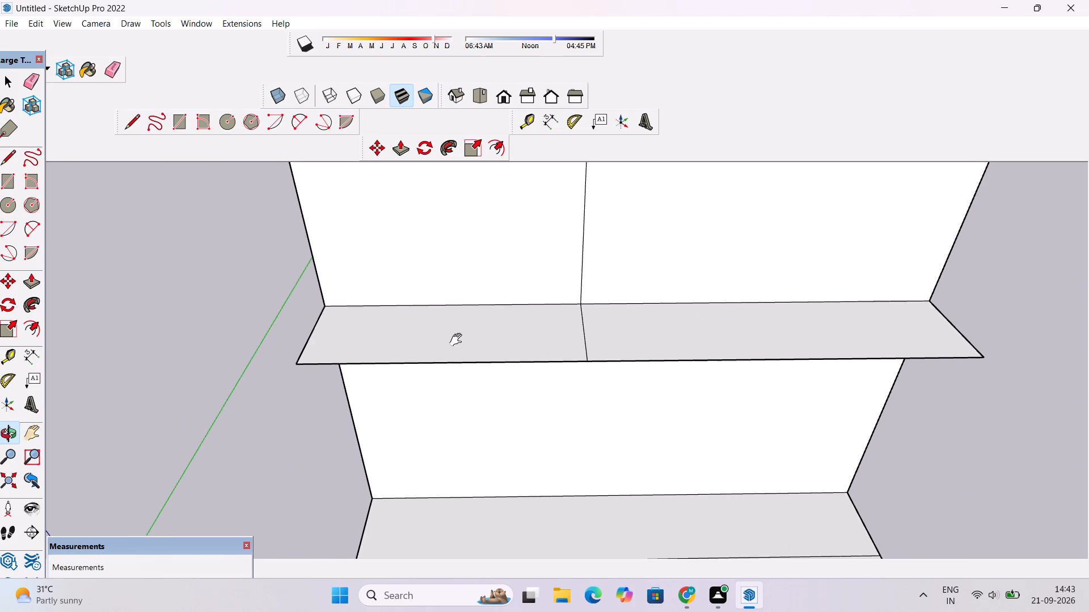
Push/Pull both parts of the divided first-floor overhang upward by 1'.
shift+drag(458, 340, 496, 342)
shift+scroll(501, 312, down, 13)
shift+drag(504, 305, 440, 336)
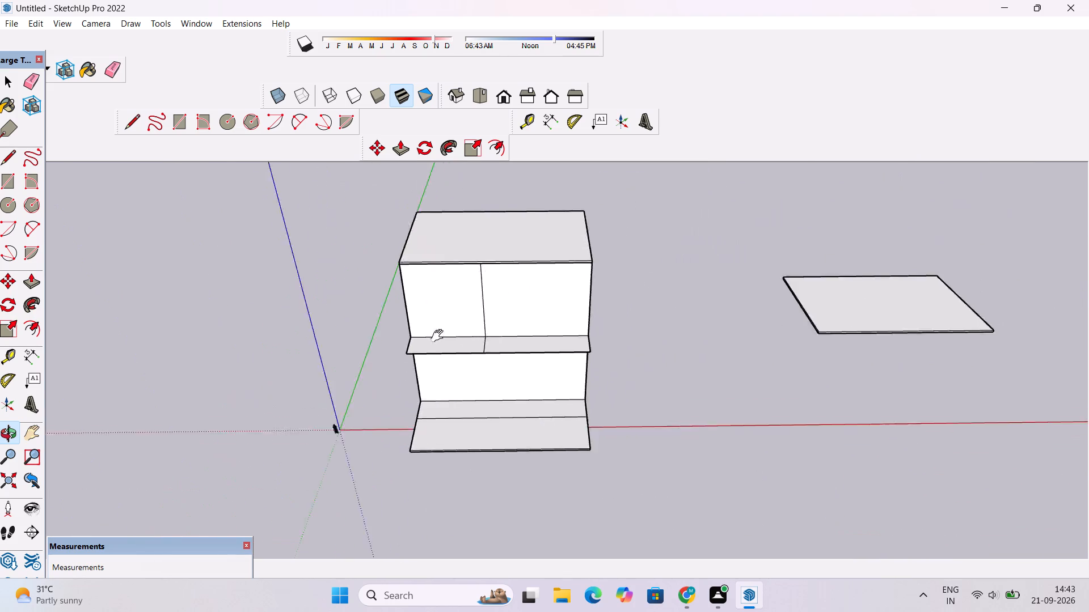
shift+drag(440, 336, 411, 341)
shift+scroll(410, 337, down, 4)
shift+scroll(410, 345, up, 8)
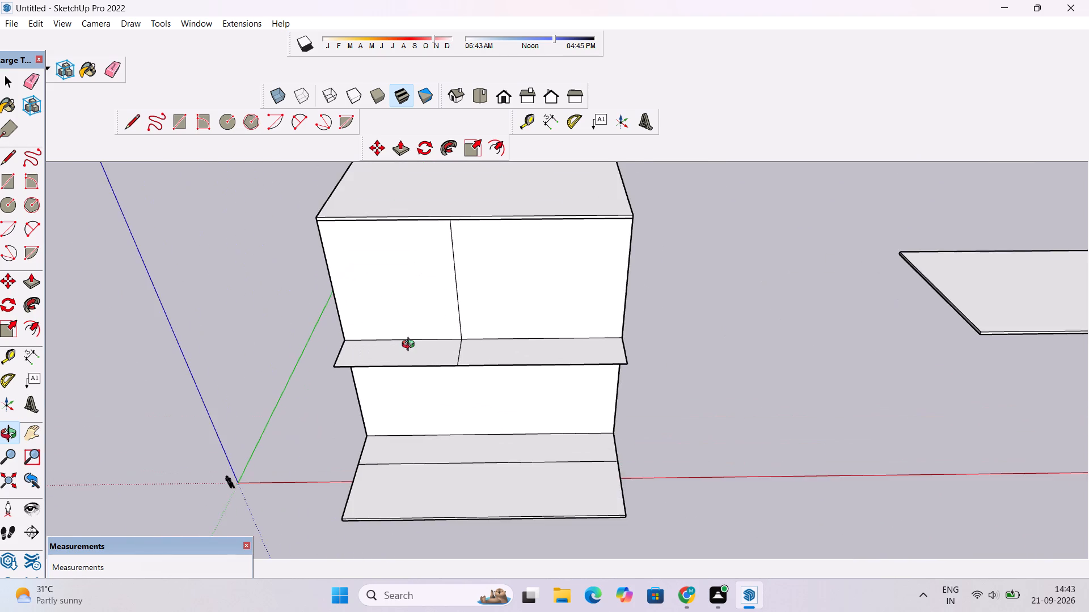
scroll(411, 346, up, 1)
key(space)
key(p)
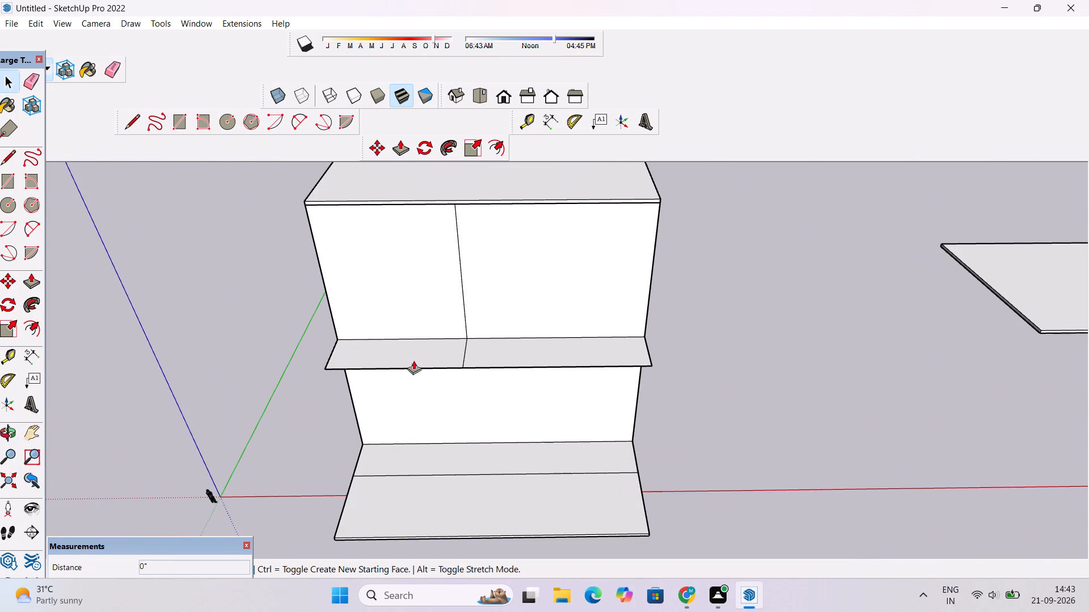
click(424, 355)
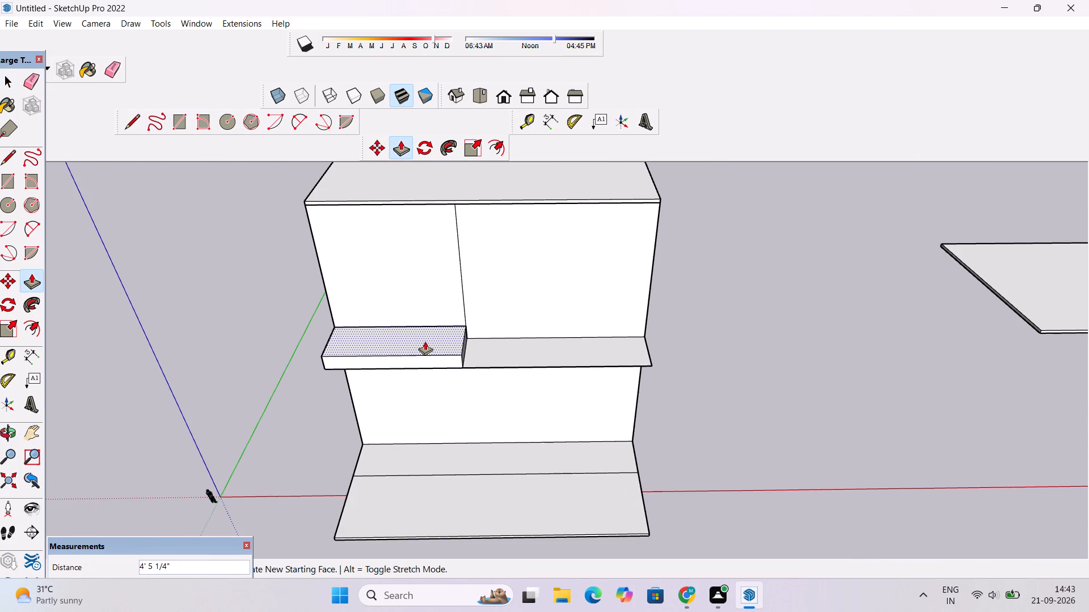
text(1')
key(Return)
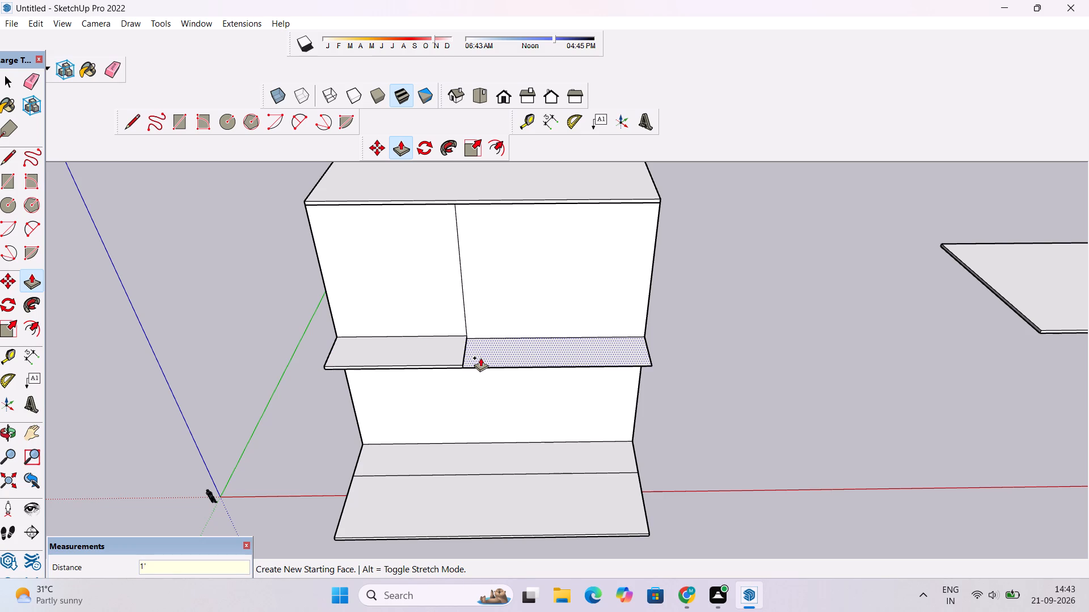
click(480, 358)
click(448, 362)
Examine the thickened overhang and the whole two-storey block from the front, sides and above.
scroll(502, 348, down, 4)
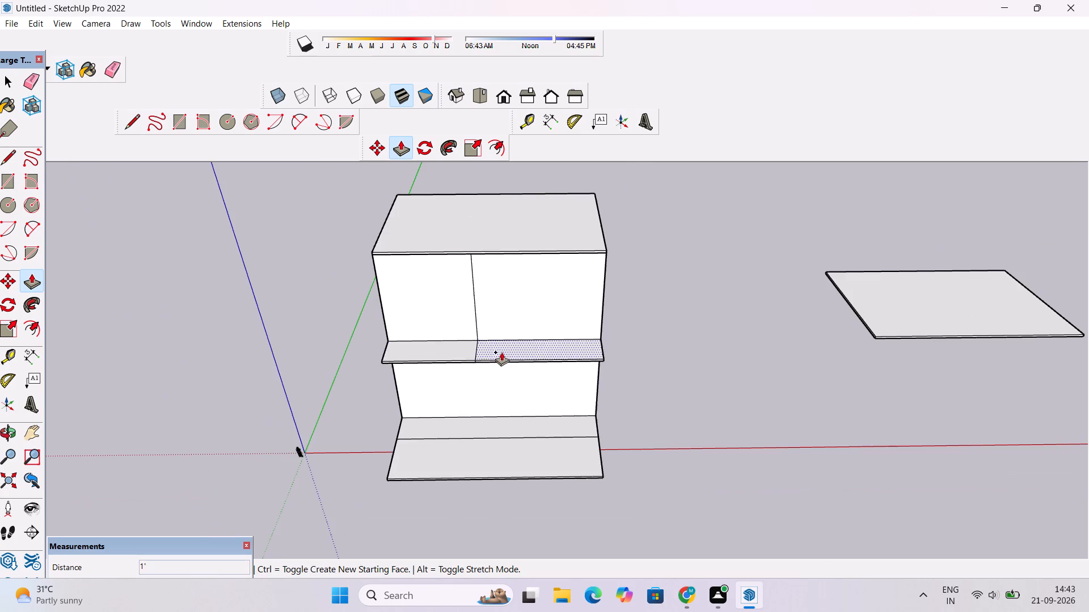
click(6, 436)
drag(296, 371, 362, 413)
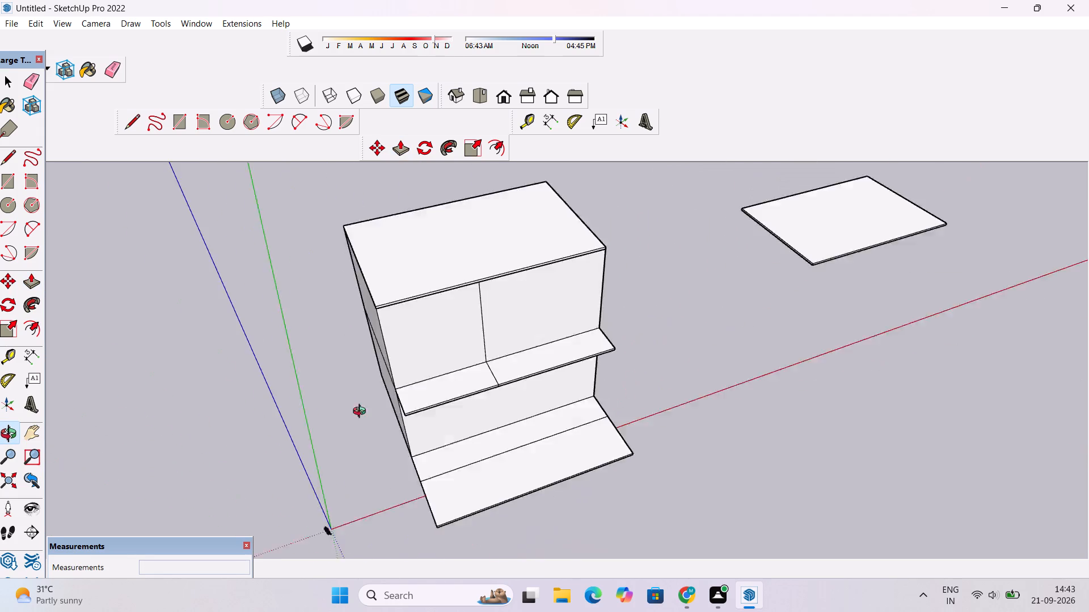
drag(362, 413, 349, 413)
scroll(348, 405, down, 6)
scroll(409, 399, up, 10)
drag(500, 376, 408, 423)
scroll(406, 419, down, 11)
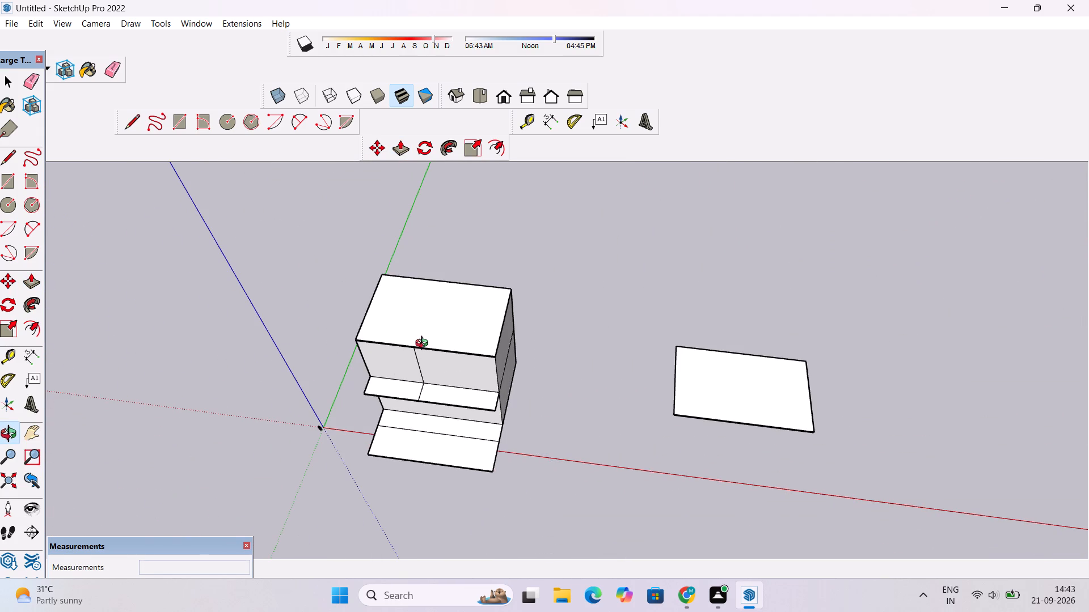
scroll(423, 350, down, 2)
scroll(368, 396, up, 2)
drag(363, 402, 395, 384)
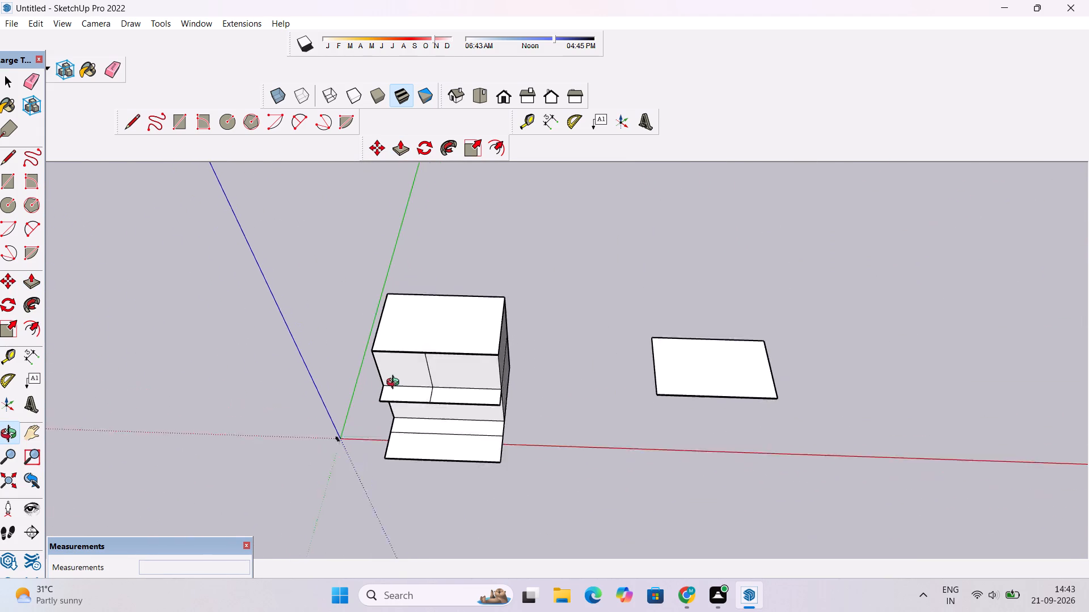
drag(395, 384, 399, 382)
scroll(413, 373, down, 6)
drag(452, 430, 437, 362)
scroll(408, 373, up, 12)
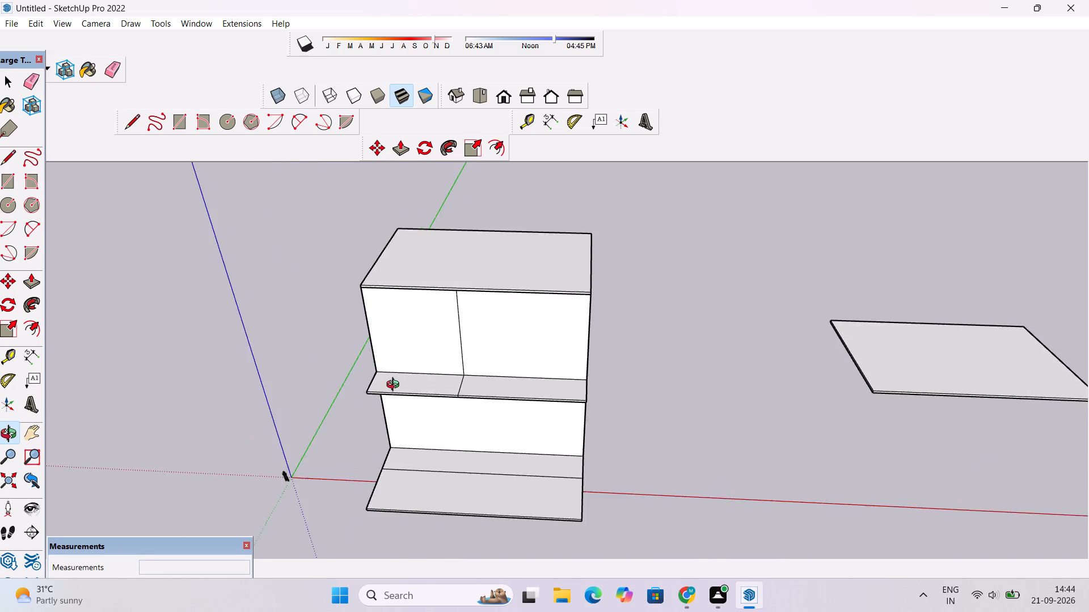
scroll(395, 386, up, 8)
scroll(395, 386, down, 6)
drag(369, 415, 410, 334)
scroll(420, 323, down, 7)
drag(478, 340, 431, 403)
scroll(428, 376, up, 4)
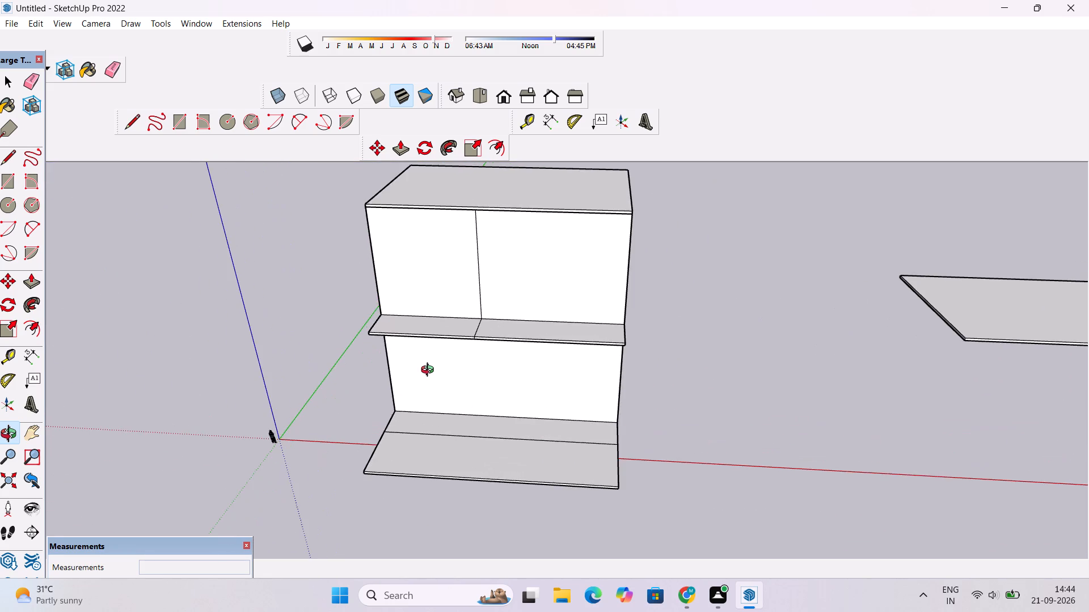
drag(430, 371, 459, 367)
scroll(460, 367, down, 2)
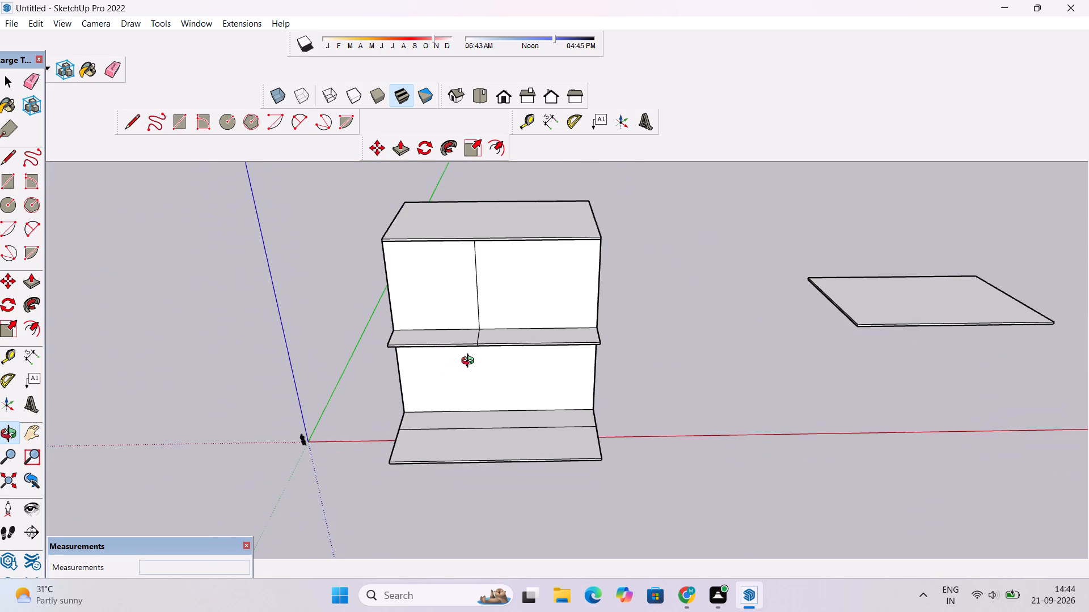
scroll(470, 362, down, 1)
drag(473, 360, 430, 365)
scroll(428, 364, up, 4)
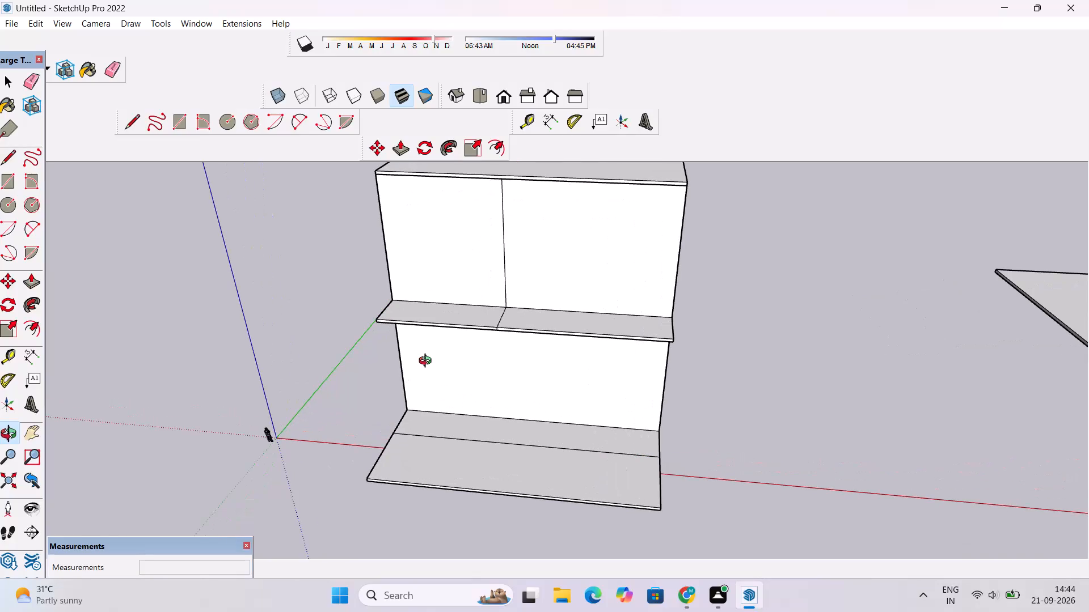
scroll(428, 362, down, 3)
drag(429, 362, 437, 398)
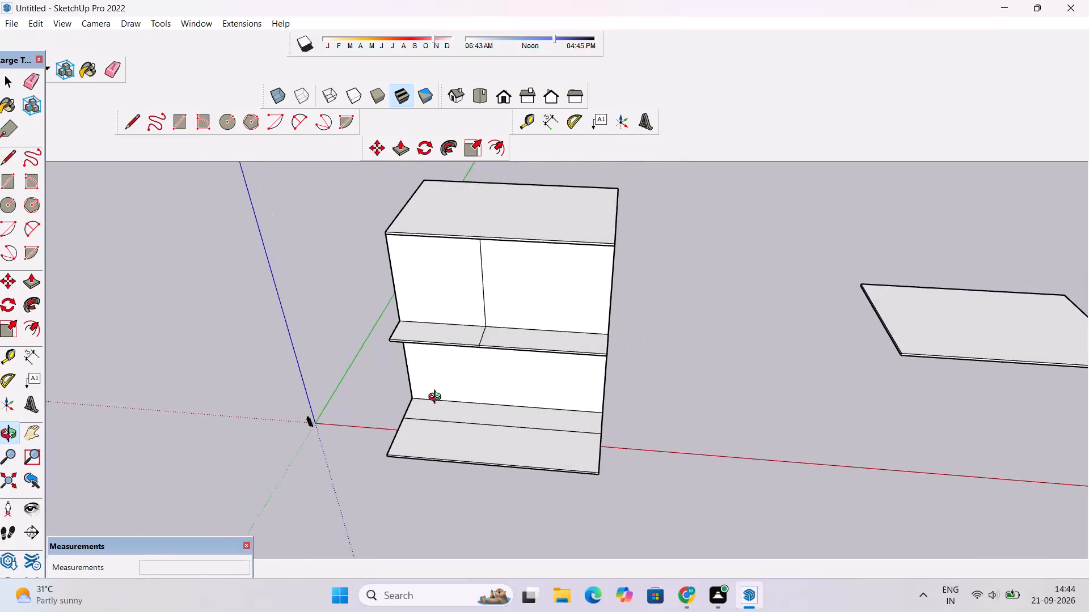
drag(437, 398, 437, 406)
Examine the front up close around the thickened first-floor overhang and its dividing line.
scroll(442, 385, up, 1)
drag(442, 383, 495, 401)
scroll(489, 388, up, 5)
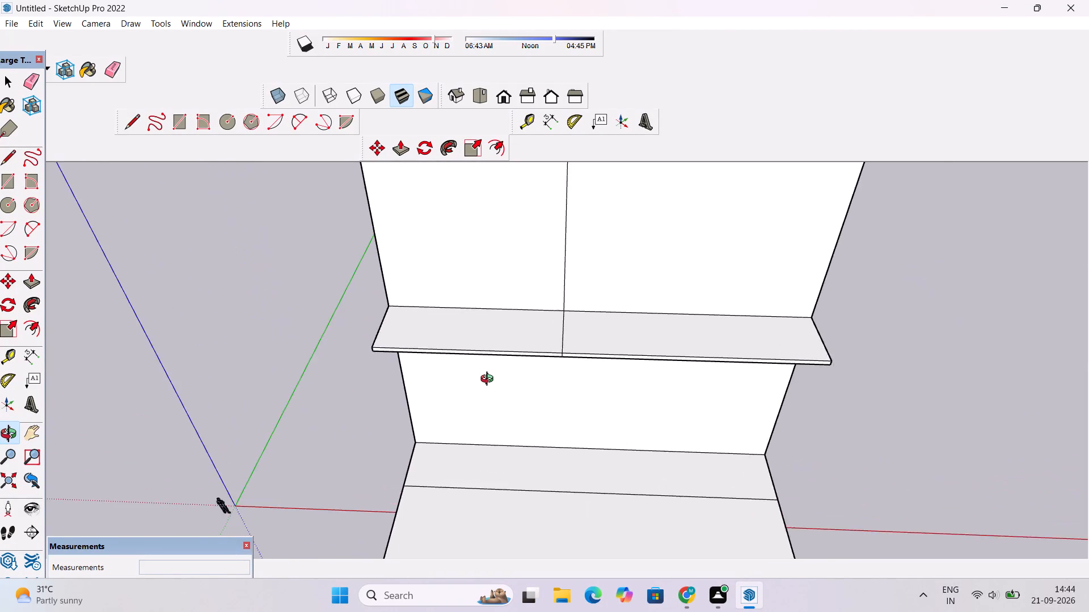
drag(493, 375, 567, 429)
scroll(558, 411, down, 3)
drag(558, 411, 538, 376)
scroll(538, 376, up, 3)
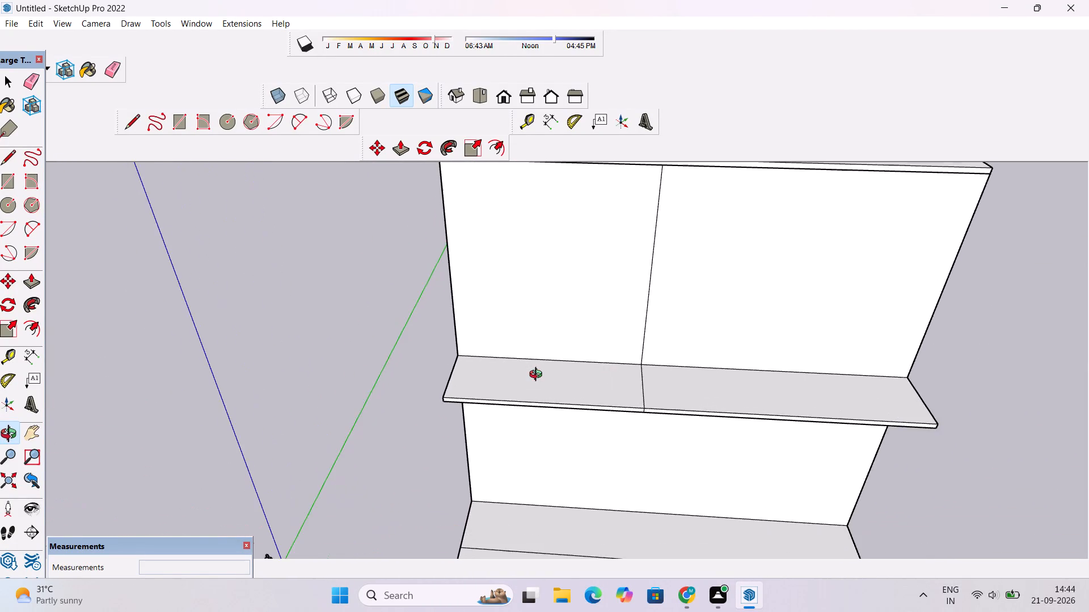
drag(538, 381, 538, 429)
shift+drag(535, 424, 510, 403)
scroll(504, 394, down, 1)
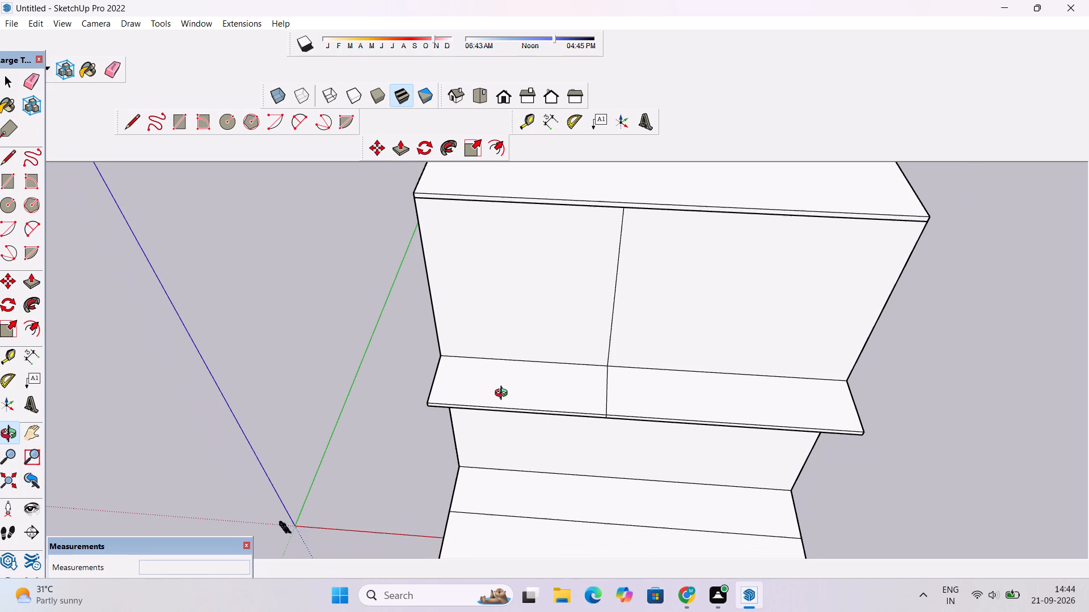
drag(504, 394, 534, 386)
drag(534, 388, 499, 333)
scroll(489, 326, down, 6)
shift+drag(480, 356, 448, 352)
Place a guide across the base slab 40' from its side edge nearest the origin, in line with the overhang's dividing line.
key(t)
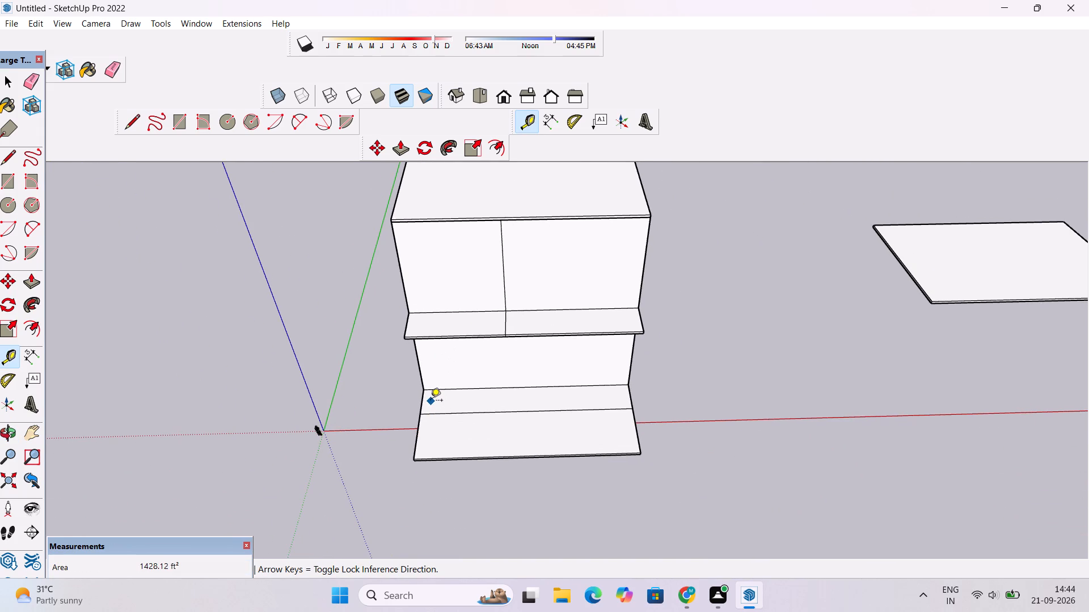
scroll(417, 412, up, 3)
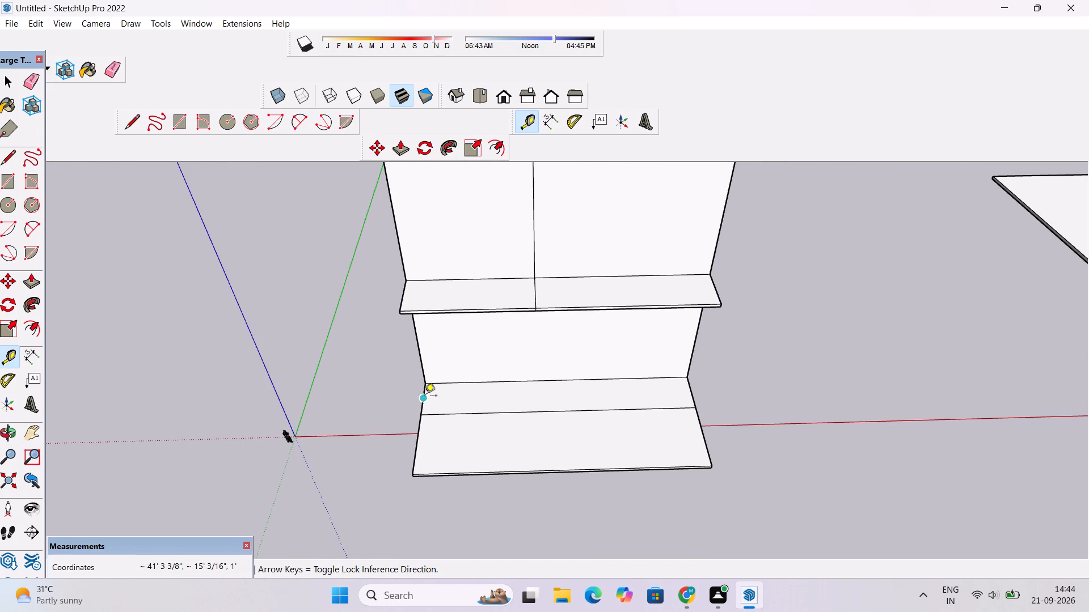
click(423, 401)
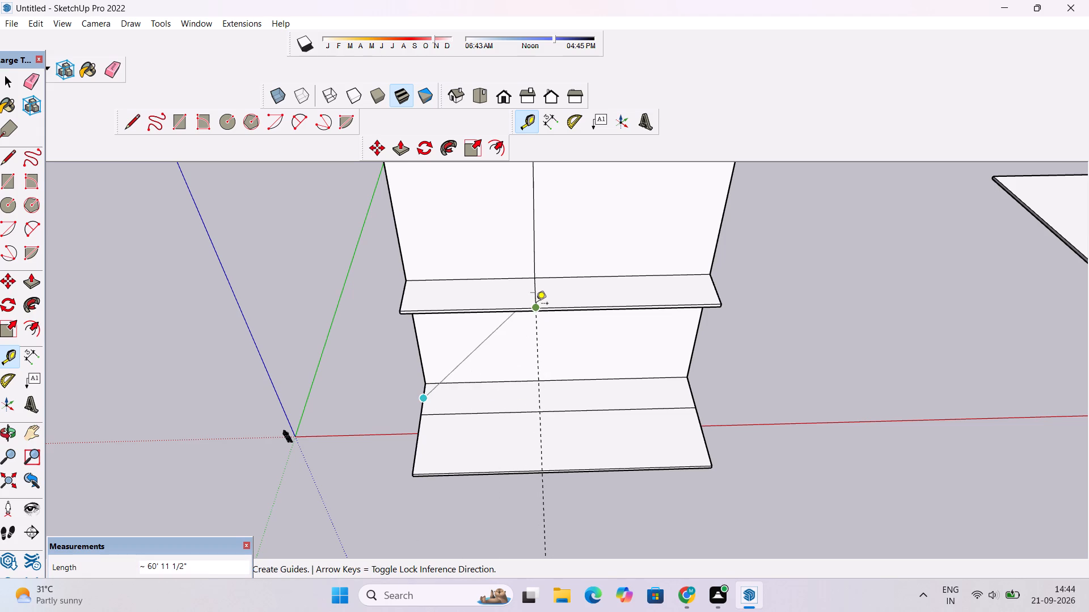
click(535, 394)
Draw a 15' line along the guide from the base slab's dividing line to the foot of the front wall.
key(l)
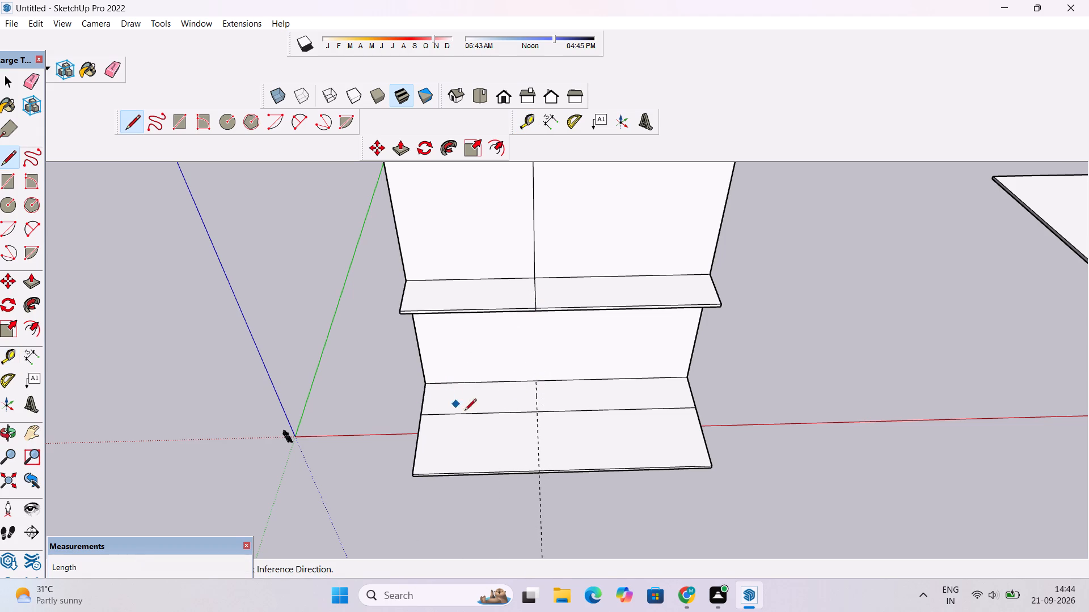
scroll(536, 406, up, 11)
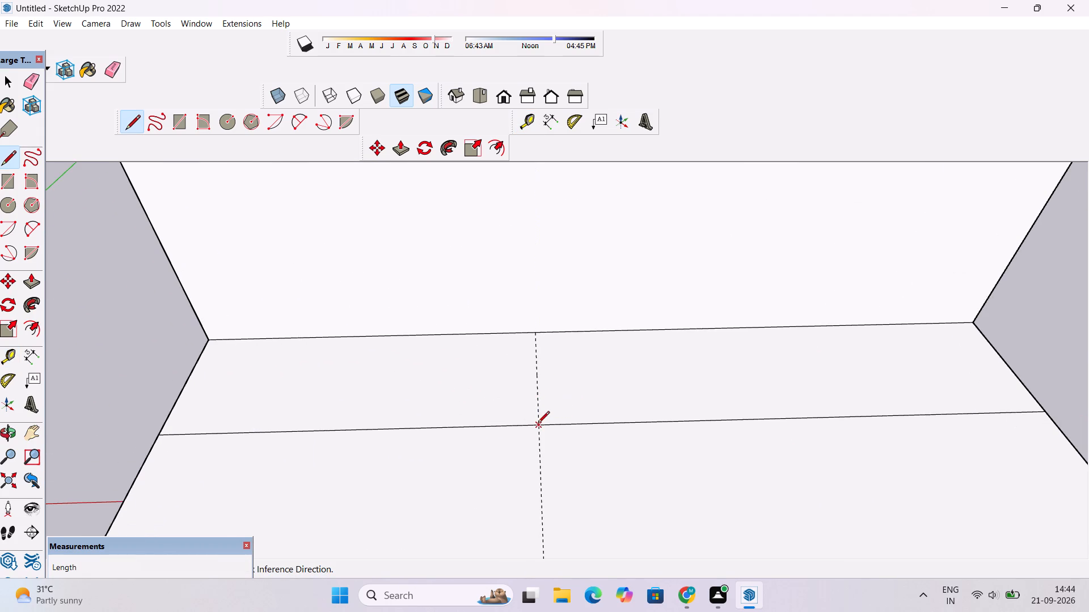
click(538, 424)
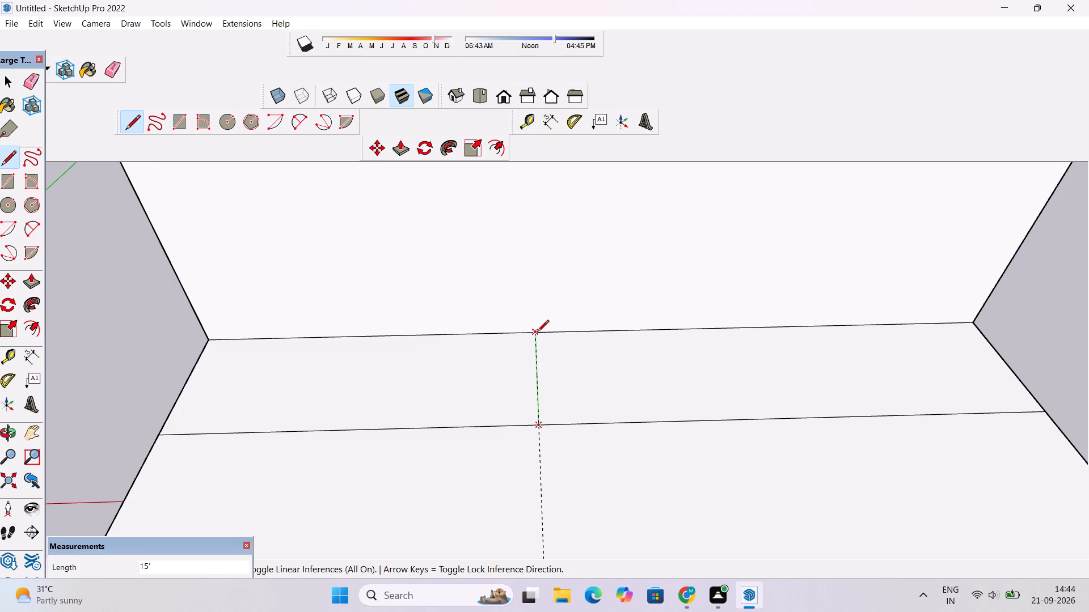
click(537, 333)
key(space)
Erase the construction guide running across the base slab.
scroll(537, 333, down, 3)
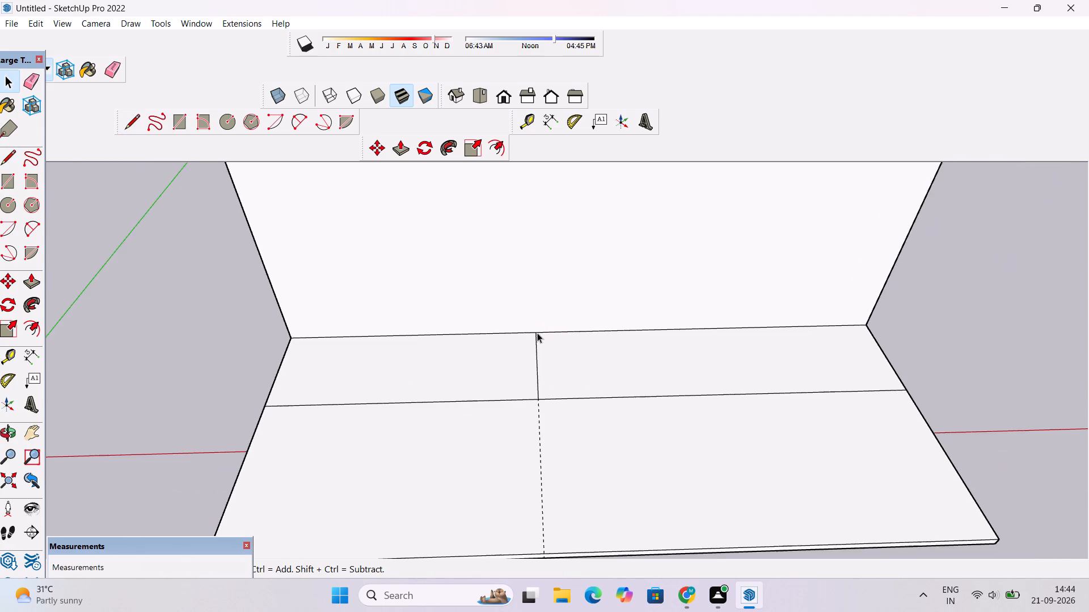
scroll(537, 333, down, 3)
key(o)
scroll(537, 333, down, 3)
drag(475, 362, 581, 334)
drag(563, 343, 477, 350)
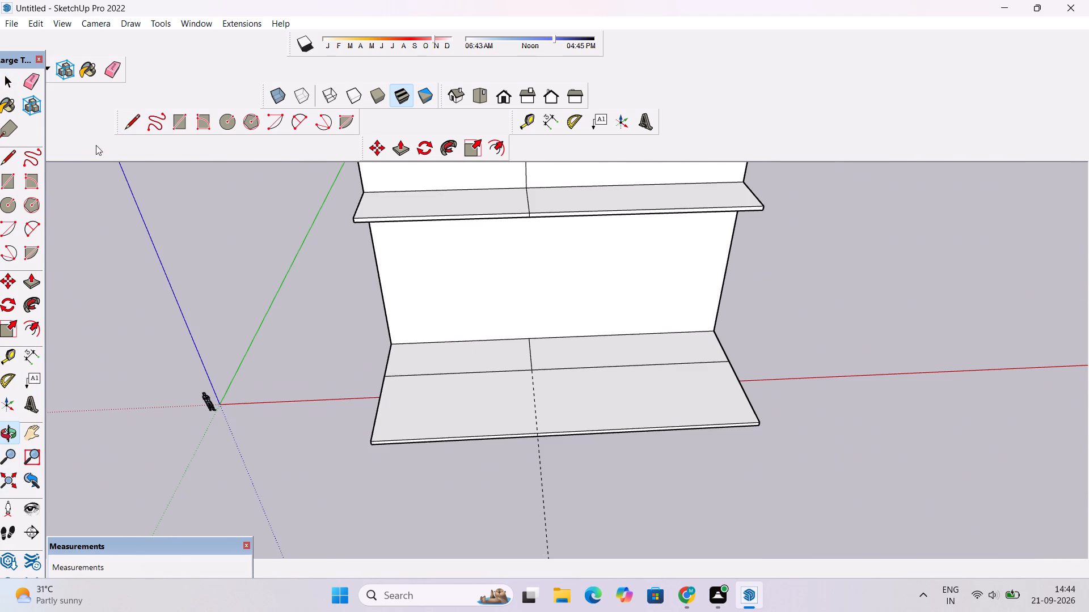
click(116, 74)
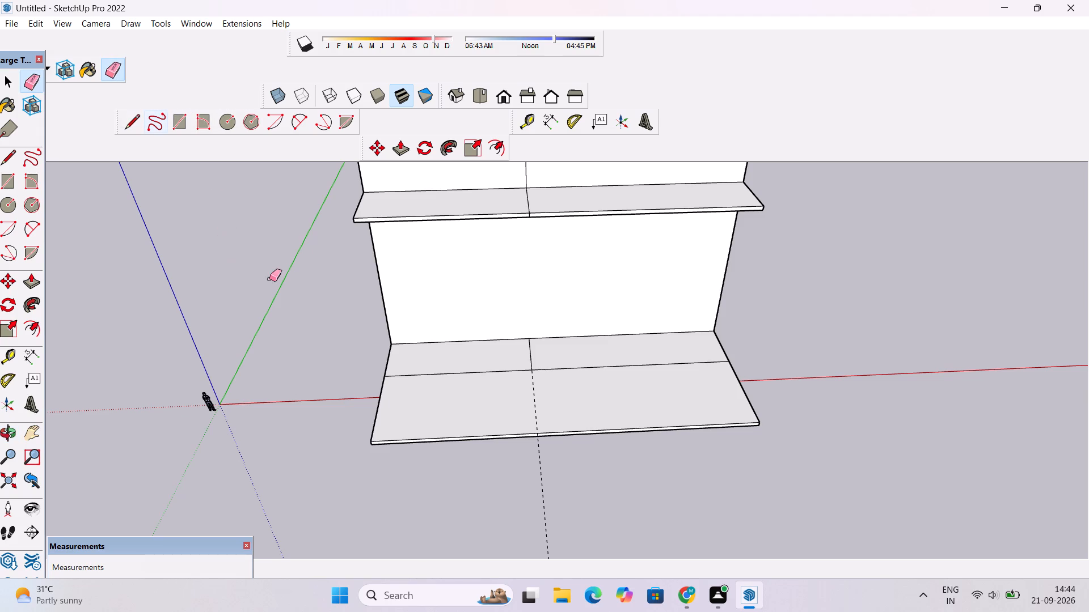
scroll(276, 272, down, 10)
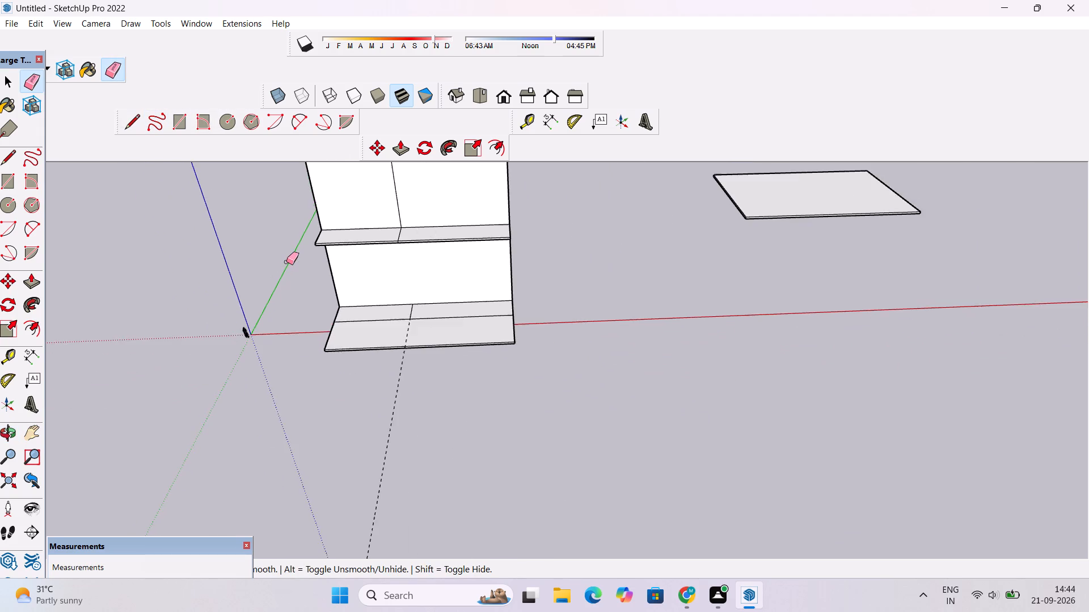
scroll(286, 262, down, 8)
scroll(286, 262, up, 1)
scroll(286, 262, down, 8)
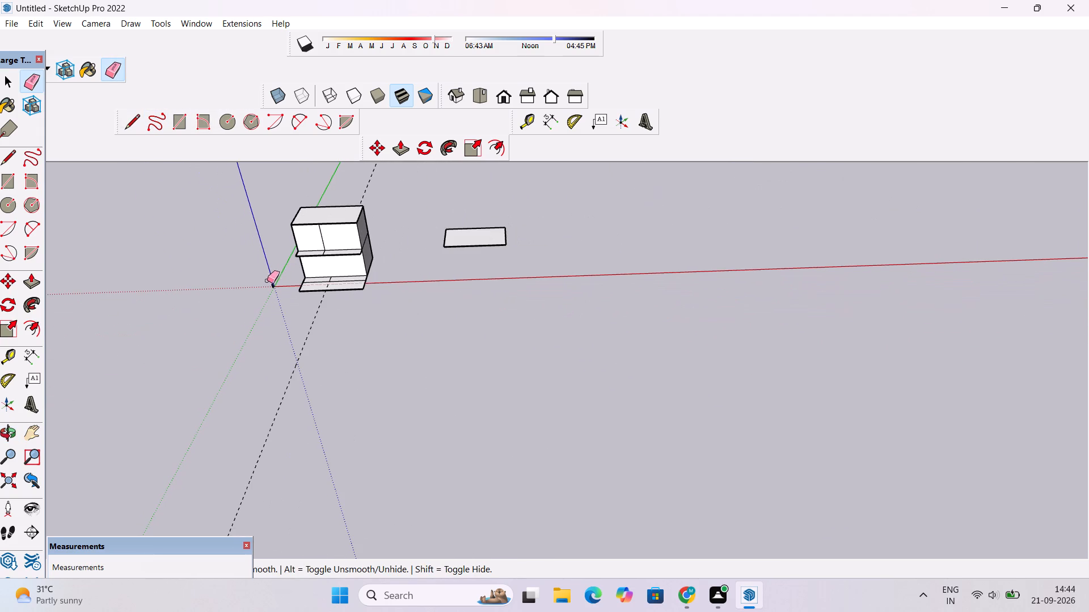
scroll(251, 298, up, 8)
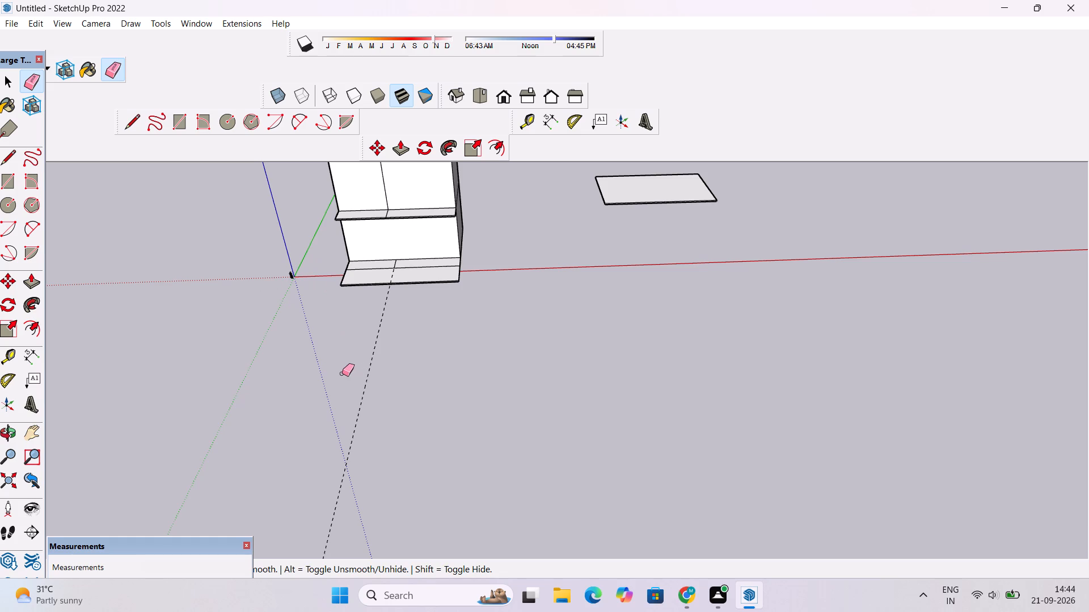
drag(343, 375, 375, 389)
Examine the whole model from a distance and from a low front angle.
scroll(331, 376, down, 5)
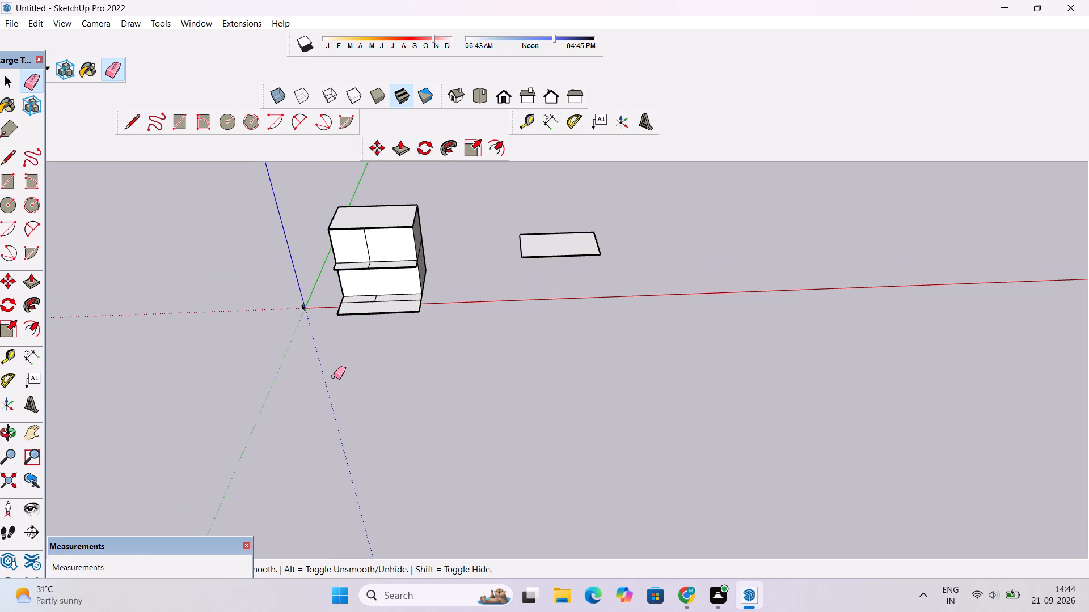
scroll(334, 376, down, 1)
scroll(334, 382, up, 2)
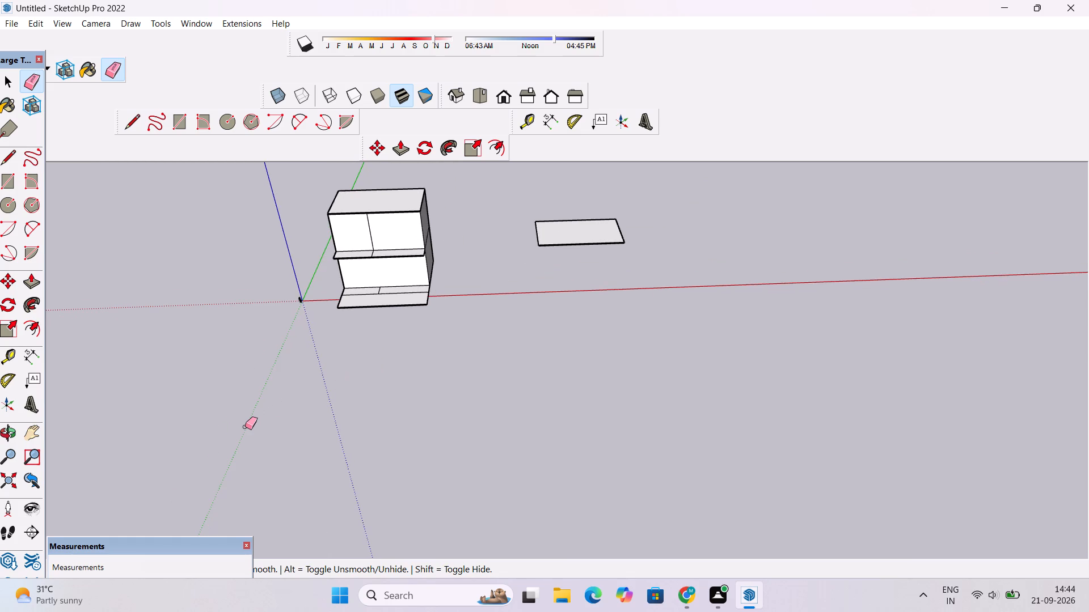
scroll(241, 427, down, 3)
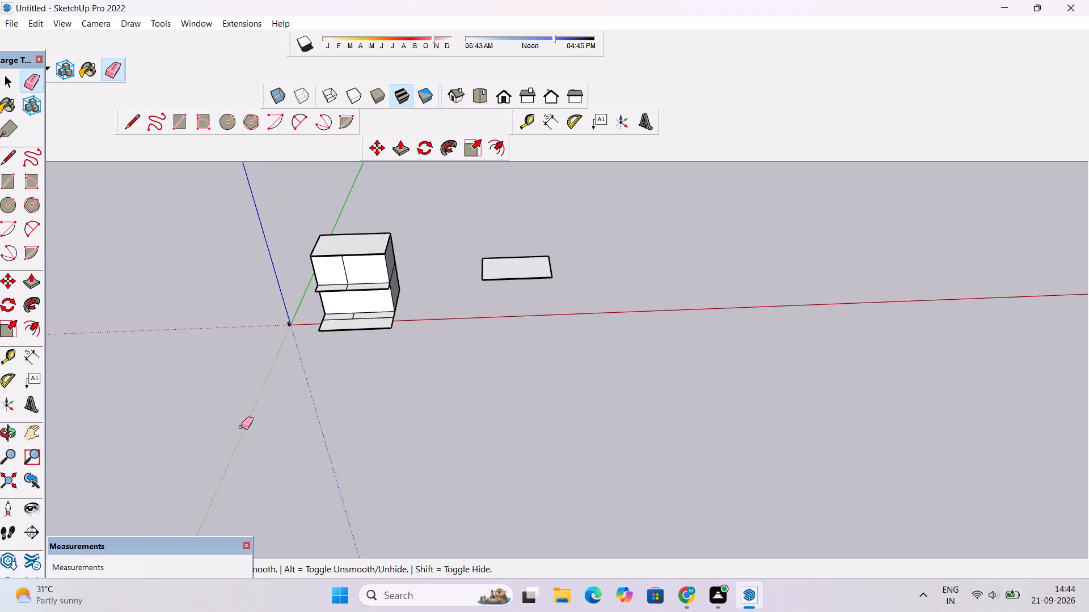
scroll(242, 426, down, 3)
text(9o)
scroll(242, 427, down, 8)
scroll(239, 381, up, 2)
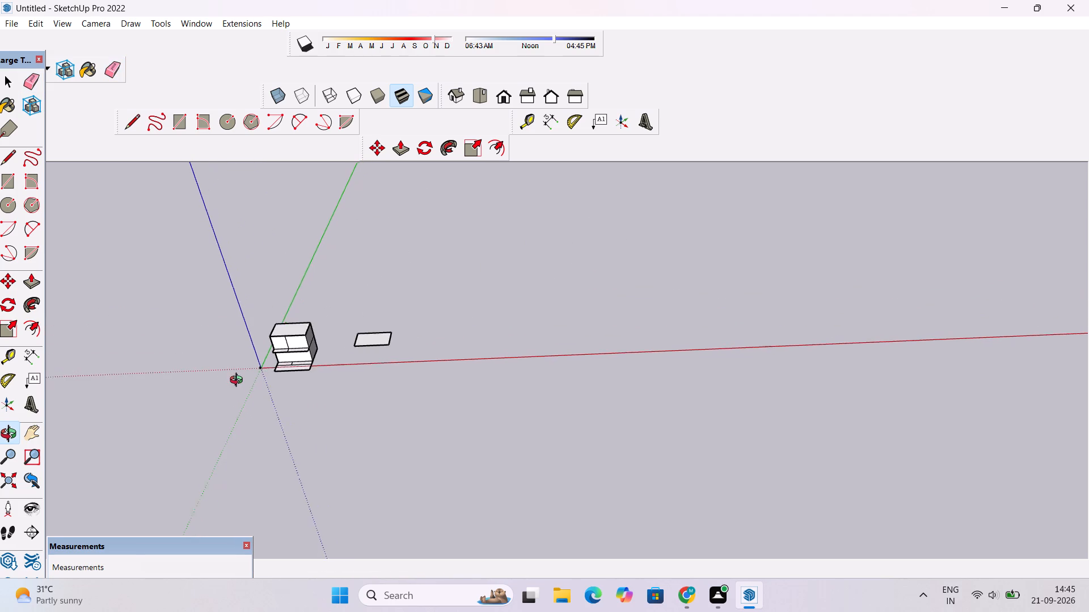
scroll(239, 381, up, 2)
shift+drag(240, 407, 489, 392)
scroll(490, 391, up, 4)
drag(587, 382, 600, 331)
scroll(600, 329, down, 4)
shift+drag(624, 312, 569, 338)
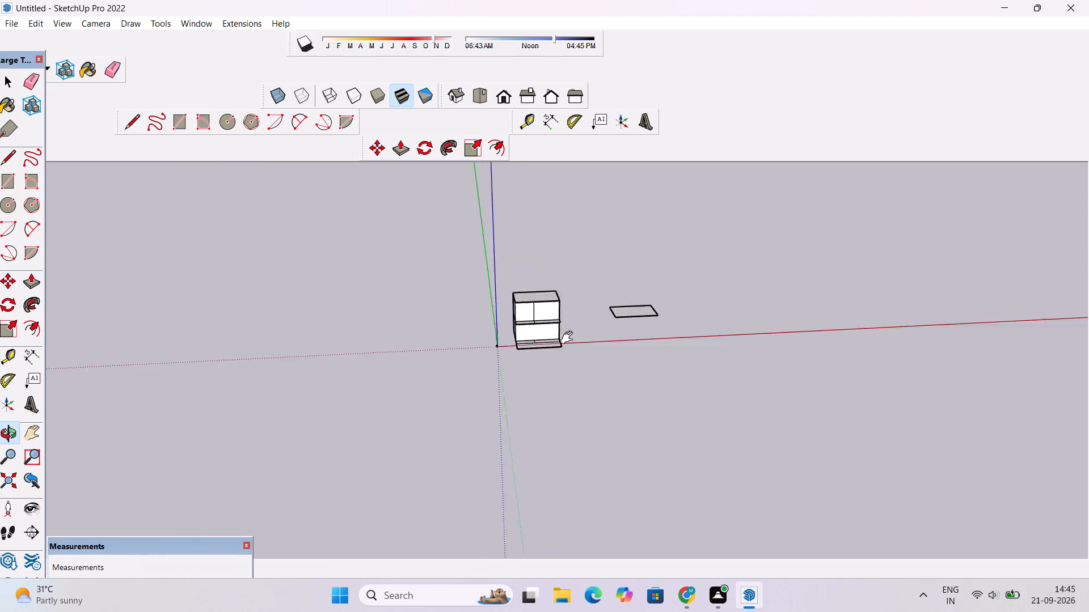
shift+drag(569, 338, 465, 380)
scroll(430, 407, up, 4)
drag(424, 427, 422, 352)
scroll(395, 363, up, 7)
shift+drag(394, 364, 393, 397)
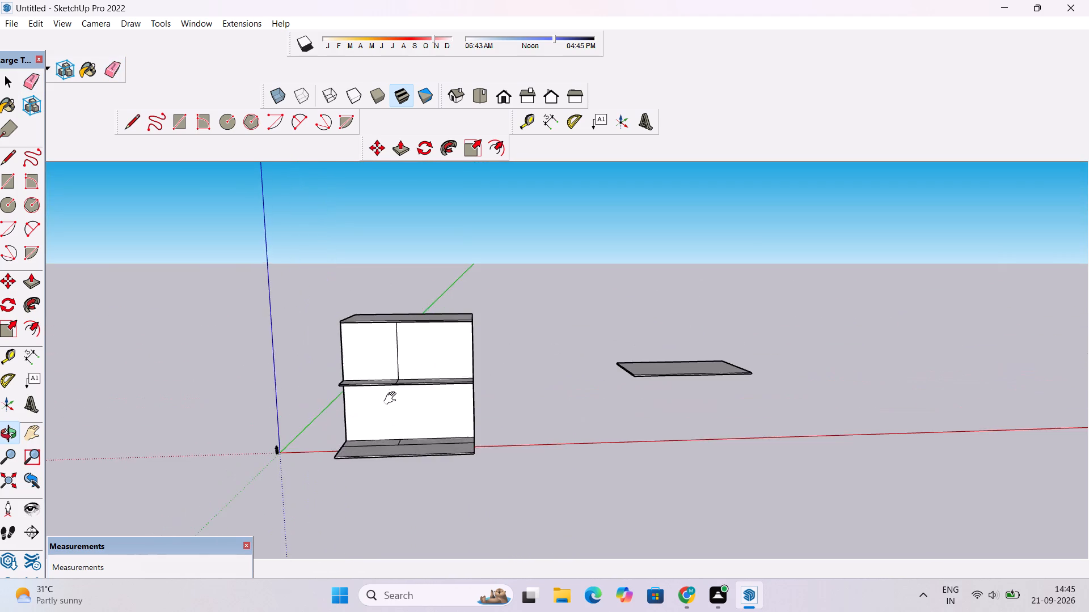
Examine the whole house from above and from the front, including the roof slab, overhang and base slab.
scroll(391, 399, down, 4)
drag(405, 380, 408, 415)
scroll(408, 415, up, 2)
shift+drag(410, 412, 503, 401)
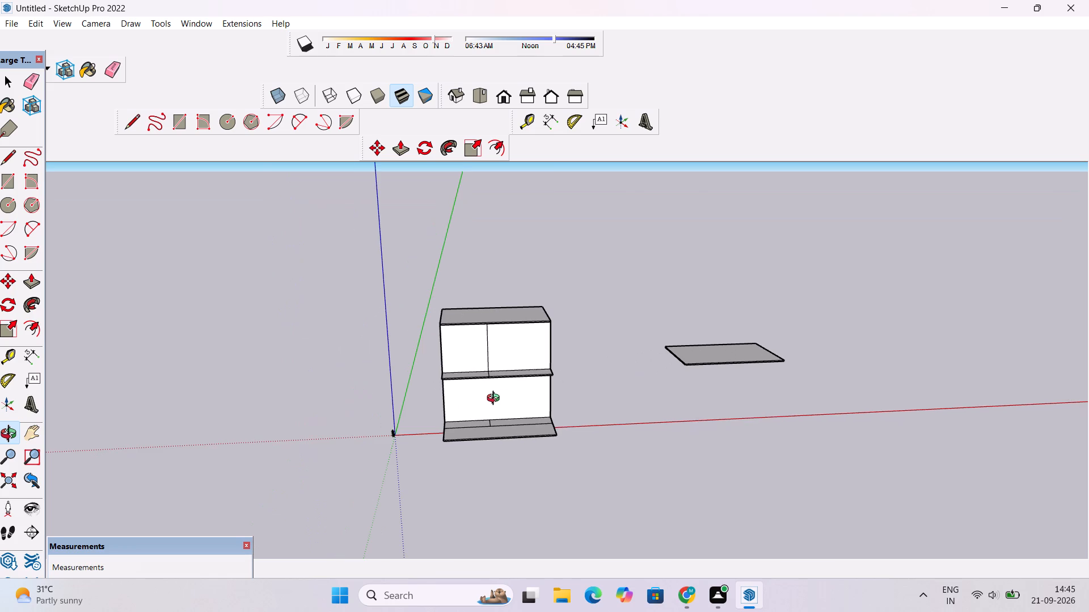
scroll(495, 386, down, 1)
drag(493, 386, 481, 404)
scroll(469, 391, down, 1)
drag(492, 368, 478, 388)
shift+drag(491, 370, 519, 406)
scroll(514, 387, up, 12)
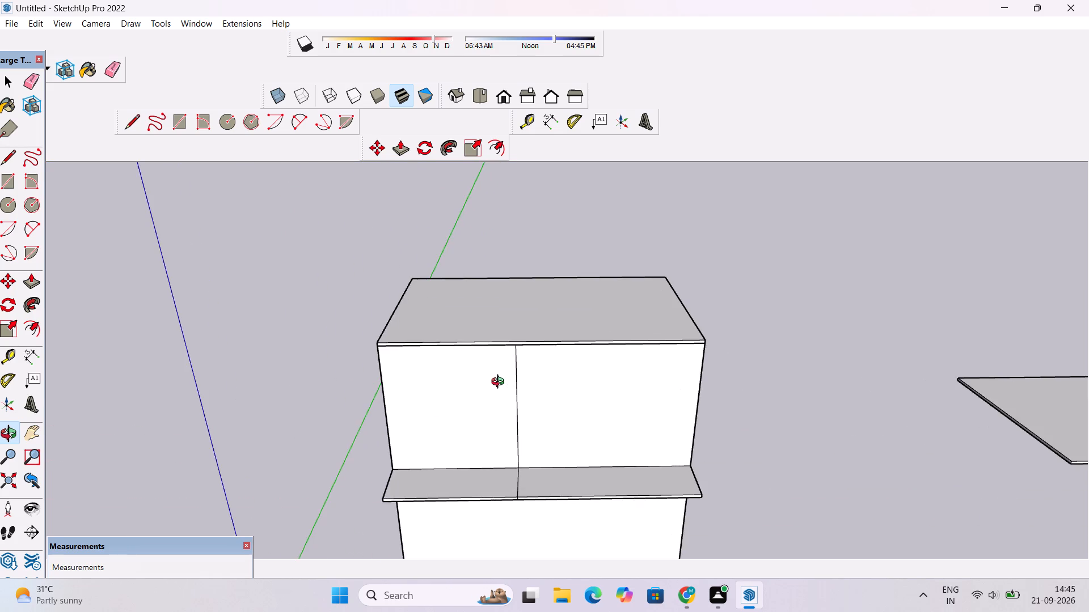
scroll(500, 383, down, 5)
drag(507, 385, 508, 393)
shift+drag(504, 398, 501, 350)
shift+scroll(501, 347, up, 1)
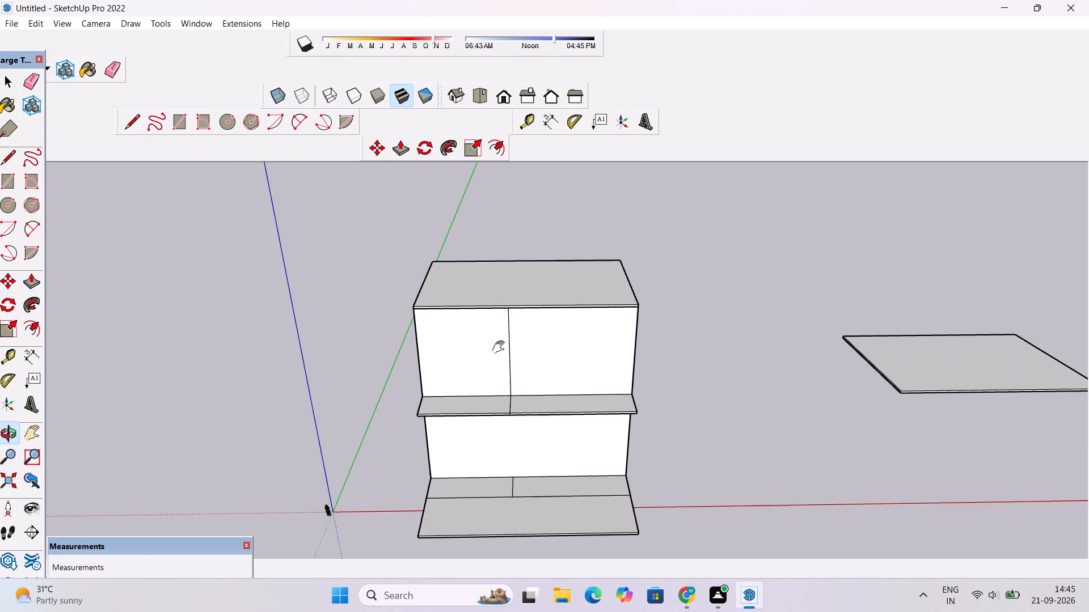
shift+drag(500, 353, 500, 385)
shift+drag(500, 445, 500, 355)
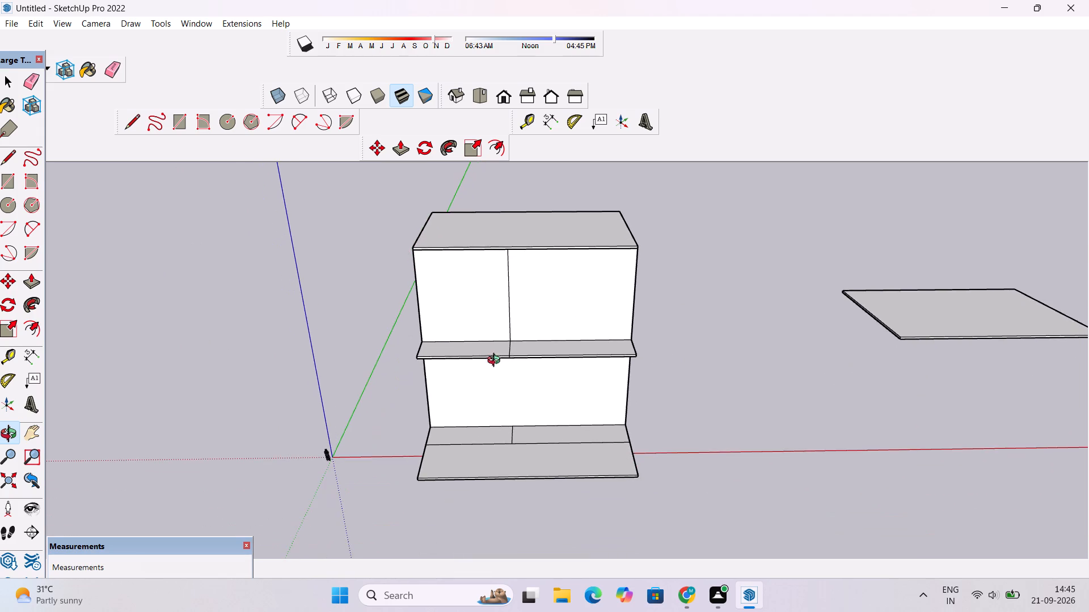
scroll(497, 382, up, 5)
shift+drag(533, 342, 473, 359)
shift+drag(495, 371, 489, 371)
shift+drag(386, 386, 484, 422)
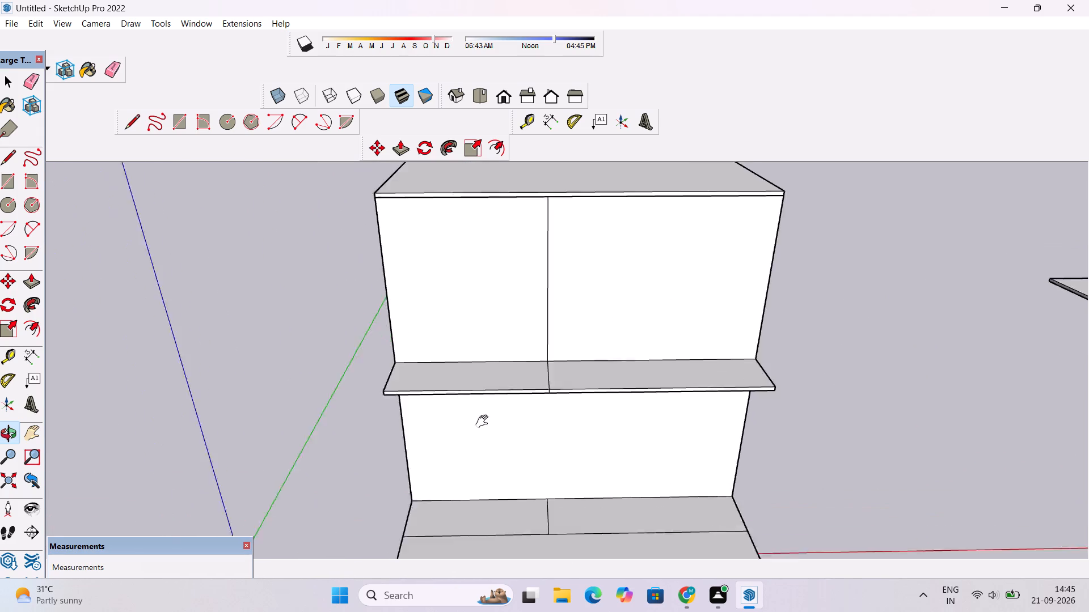
shift+drag(484, 422, 518, 457)
shift+scroll(505, 422, down, 3)
drag(474, 422, 537, 471)
Place a guide across the base slab 1'6" inward from its side edge nearest the origin.
drag(535, 481, 522, 337)
shift+drag(520, 419, 527, 448)
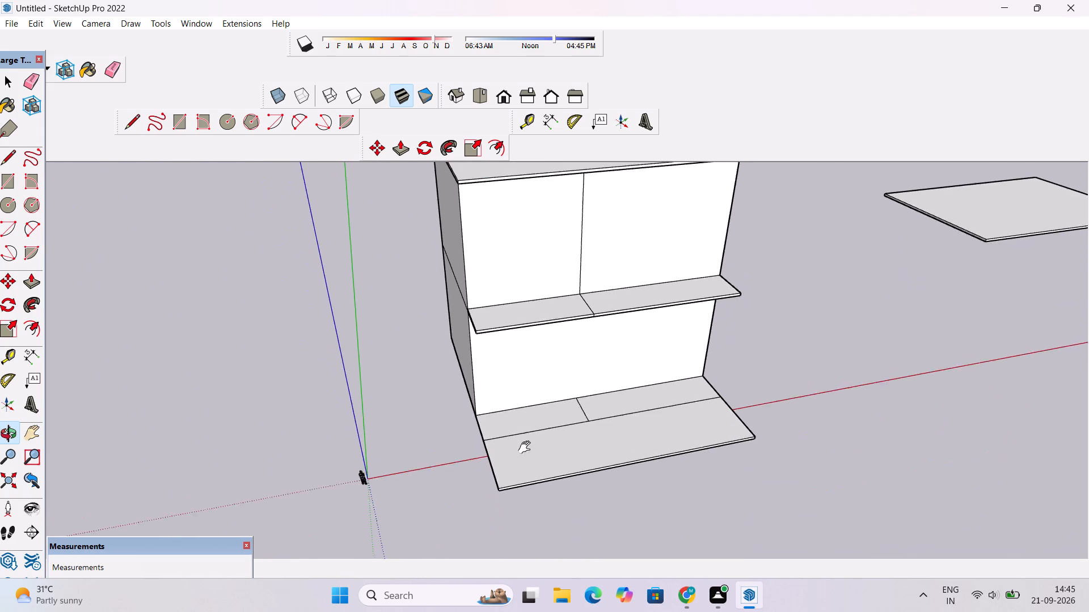
shift+drag(527, 448, 528, 452)
shift+scroll(524, 427, down, 4)
shift+click(545, 422)
scroll(536, 436, up, 6)
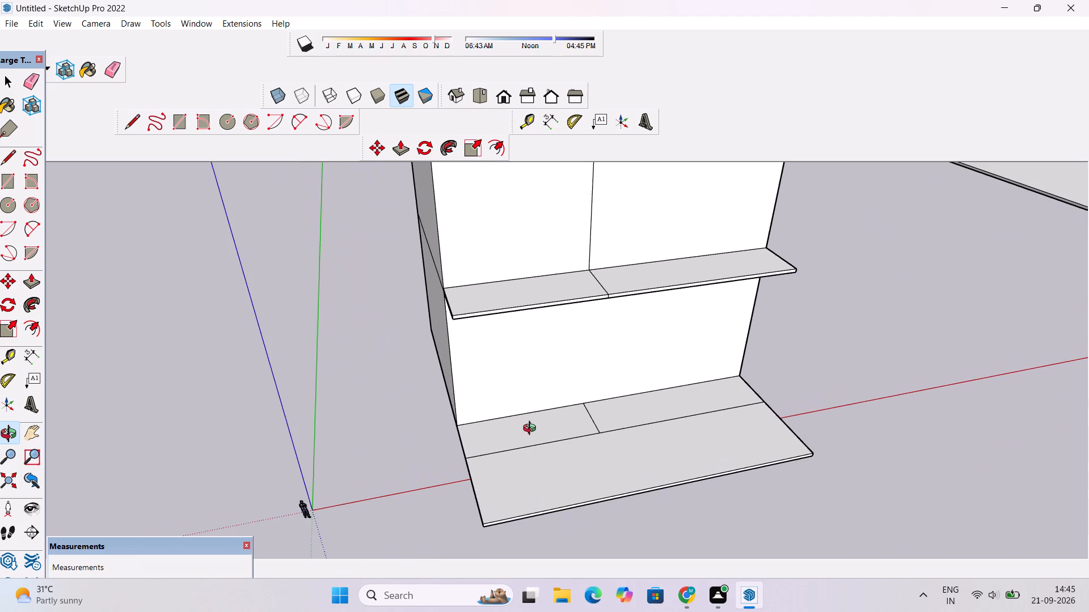
key(t)
scroll(475, 428, up, 4)
click(455, 448)
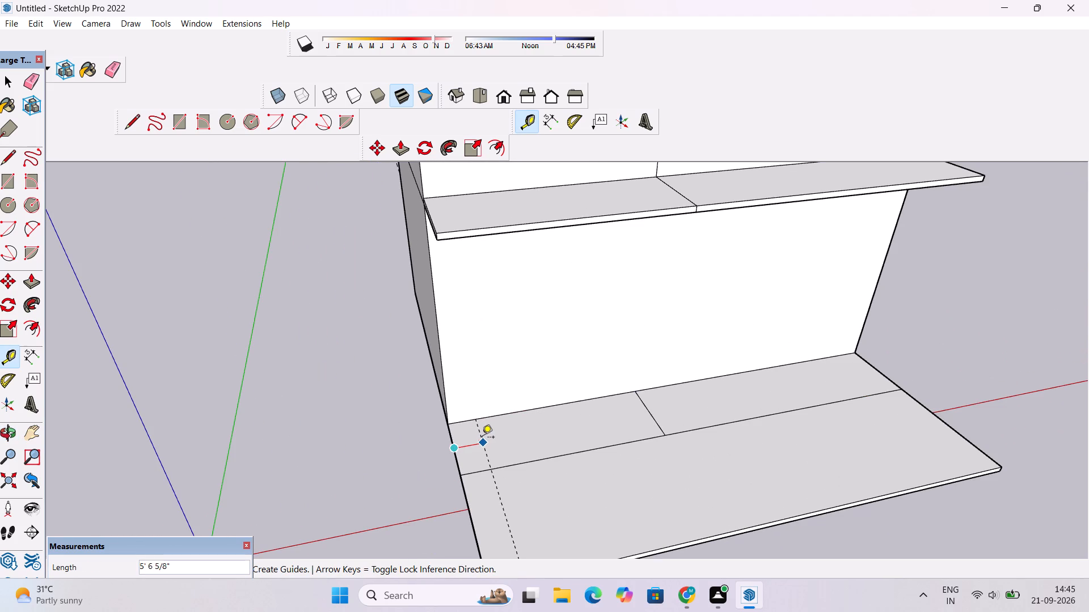
text(1'6")
key(Return)
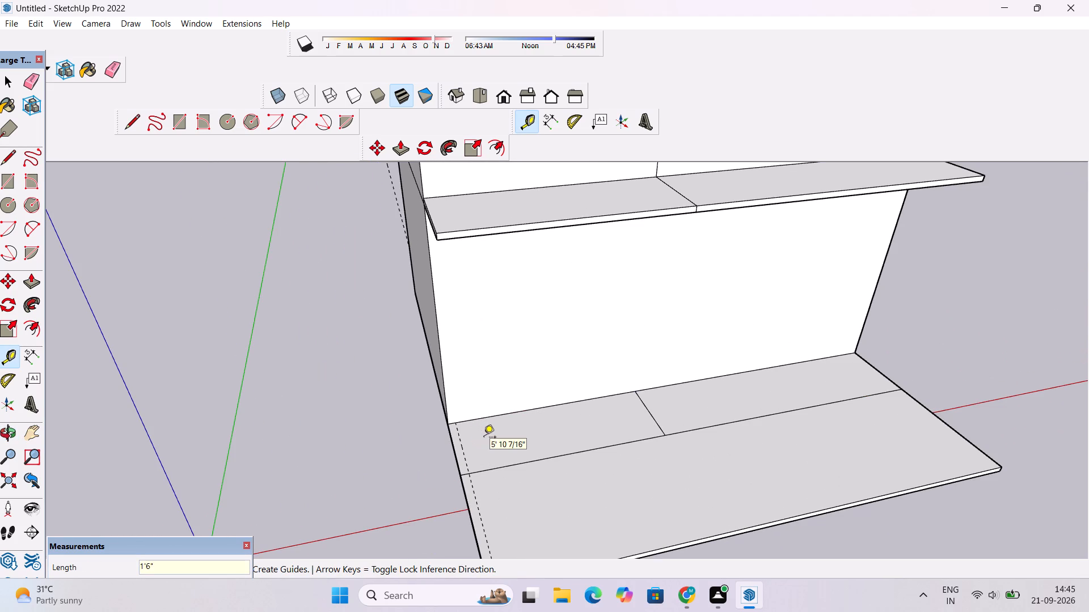
Place a guide across the overhang 1'6" inward from its side edge nearest the origin.
scroll(465, 440, down, 1)
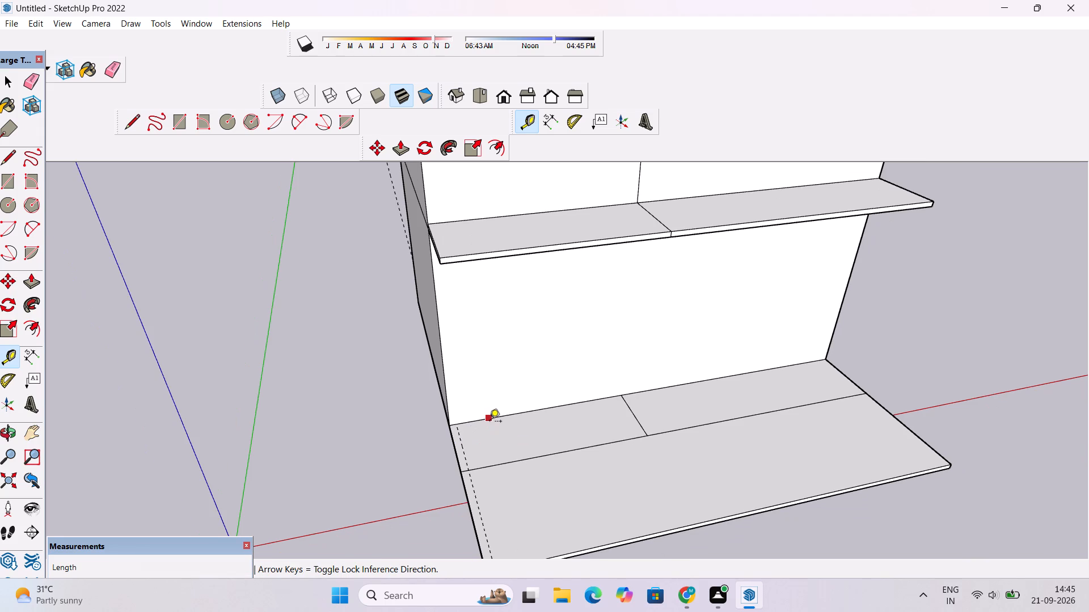
scroll(489, 422, down, 2)
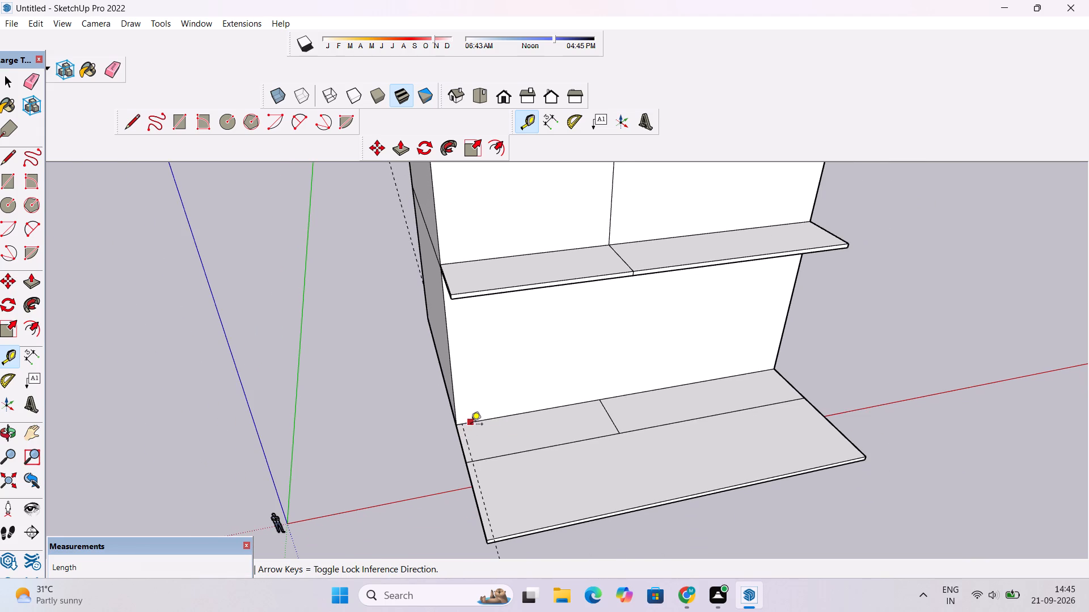
scroll(470, 431, up, 1)
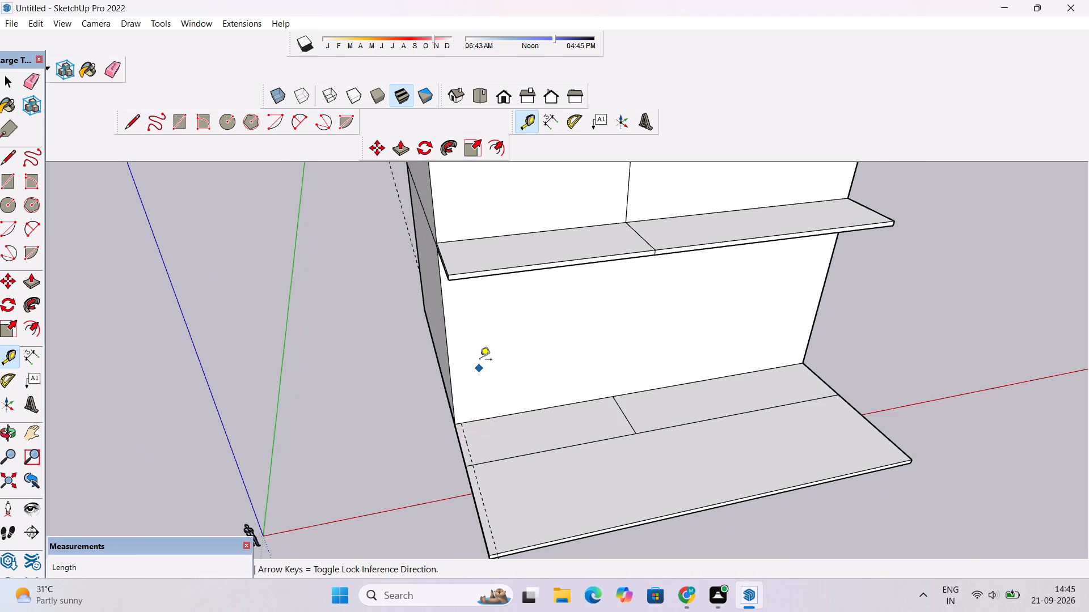
scroll(472, 365, down, 7)
scroll(474, 311, up, 6)
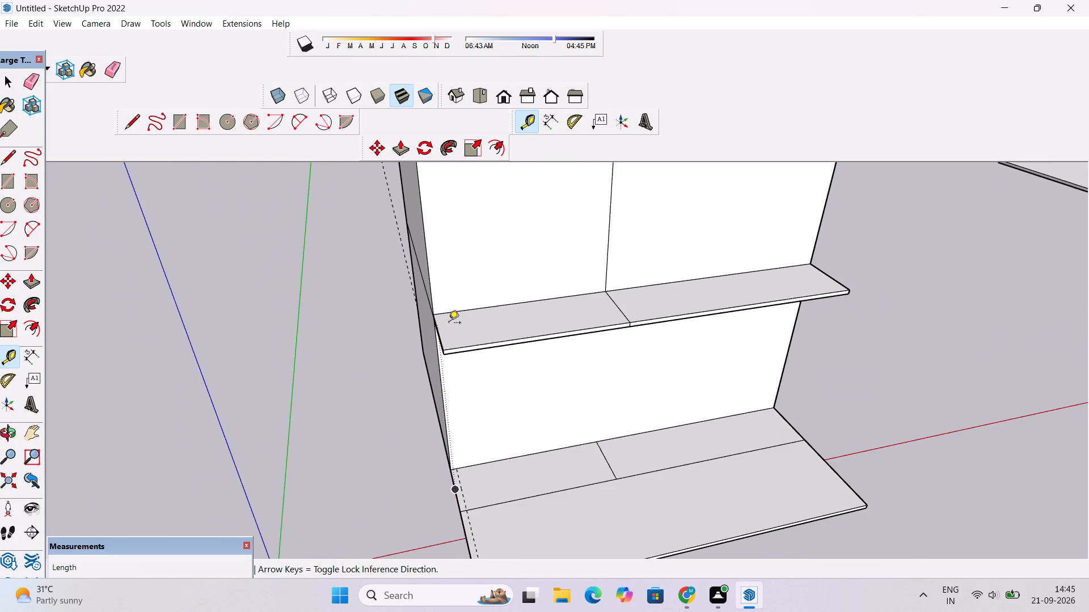
scroll(449, 324, up, 6)
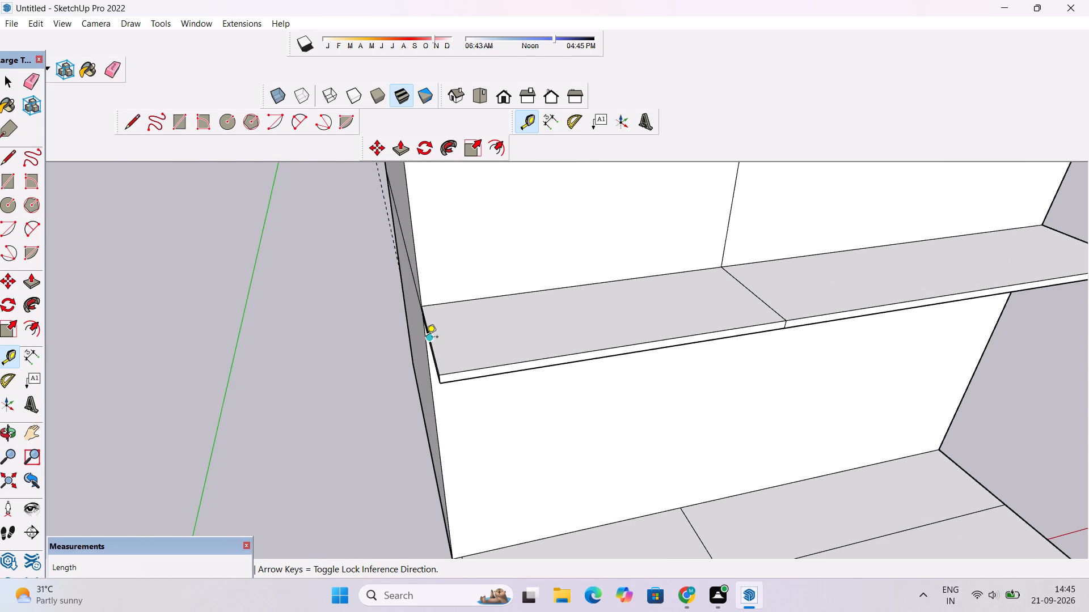
click(429, 339)
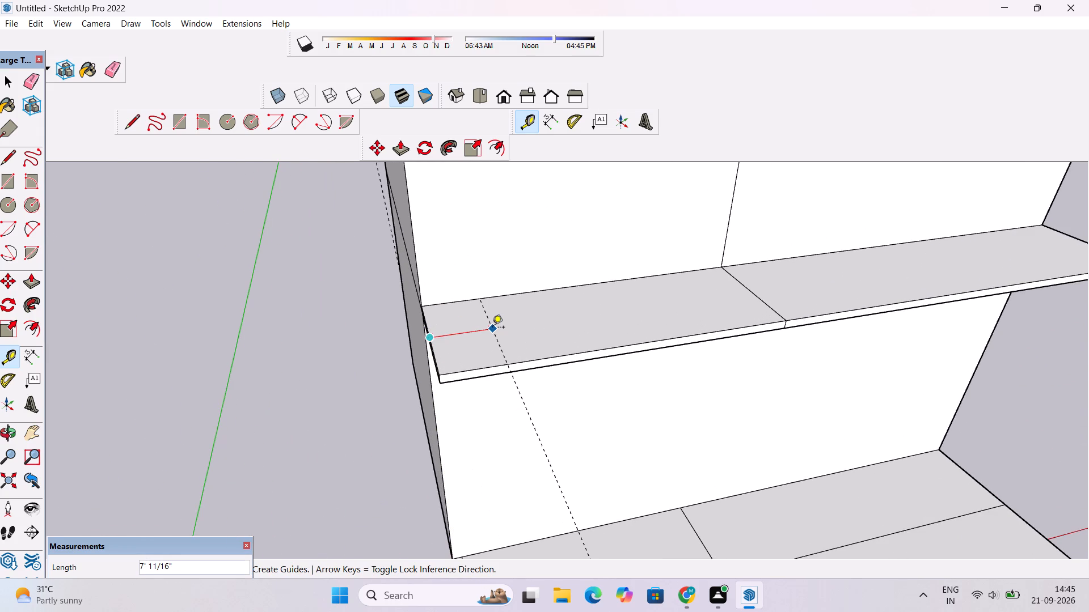
text(1'6")
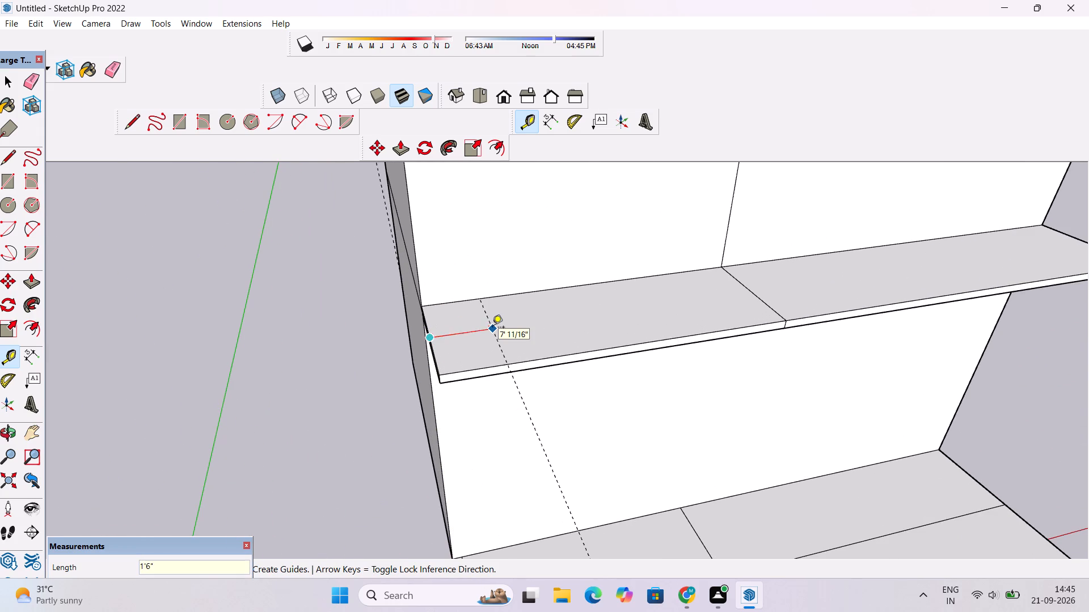
key(Return)
Examine how the overhang and base slab guides line up along the house's front corner.
scroll(476, 433, down, 9)
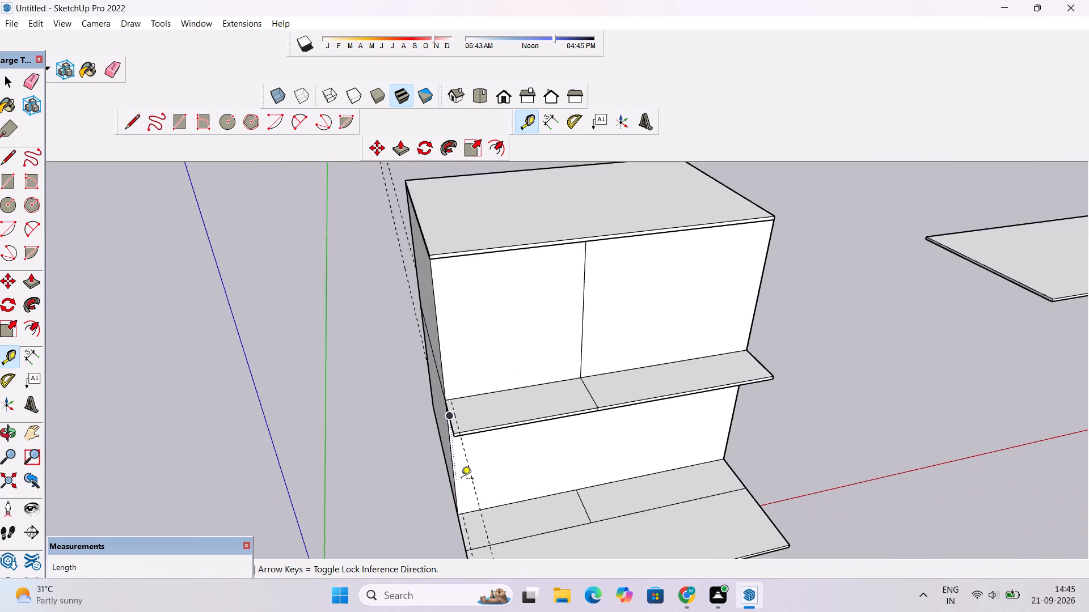
scroll(461, 479, down, 10)
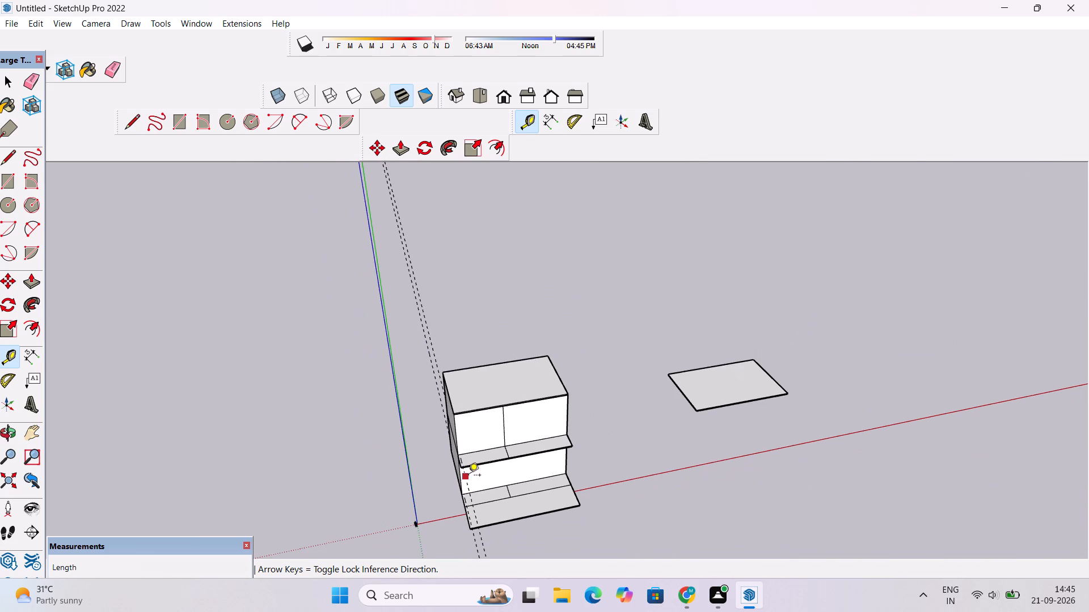
scroll(468, 470, down, 10)
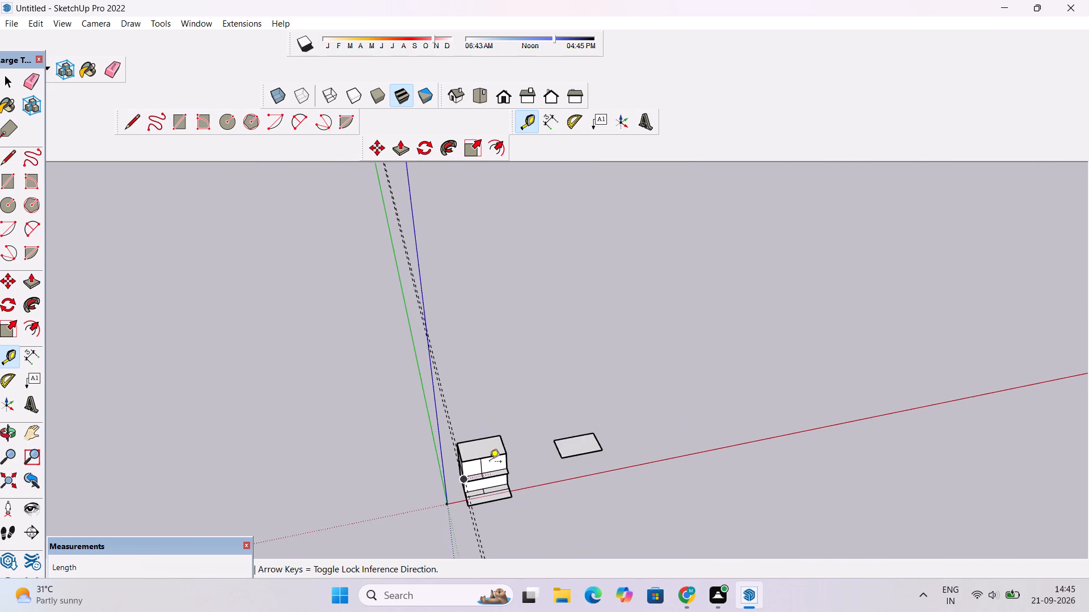
scroll(489, 463, up, 14)
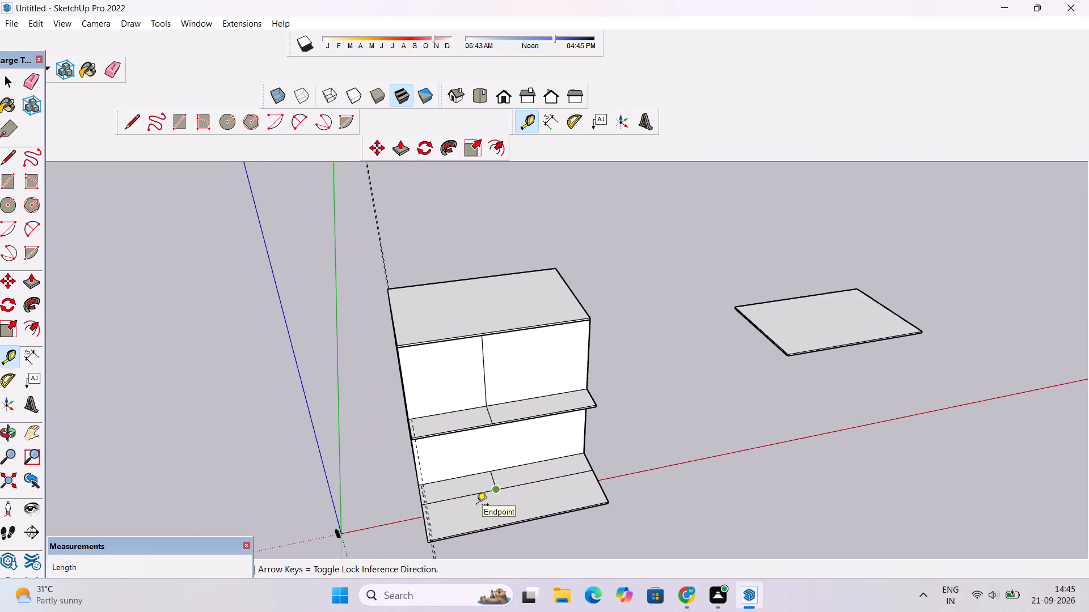
scroll(472, 461, down, 4)
scroll(444, 510, up, 9)
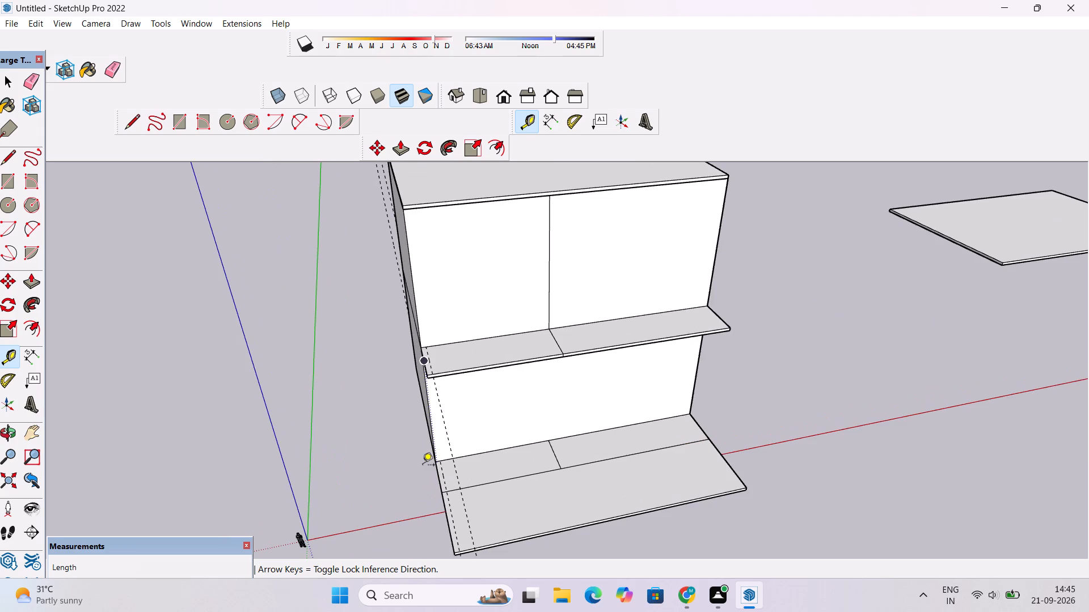
scroll(423, 466, down, 1)
scroll(423, 466, up, 2)
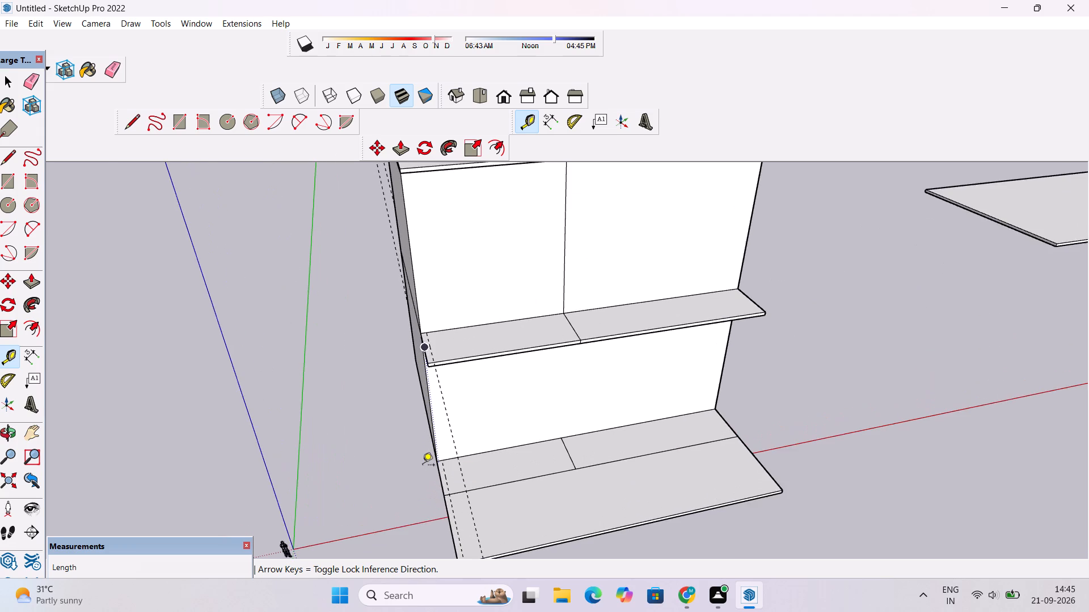
scroll(423, 466, up, 5)
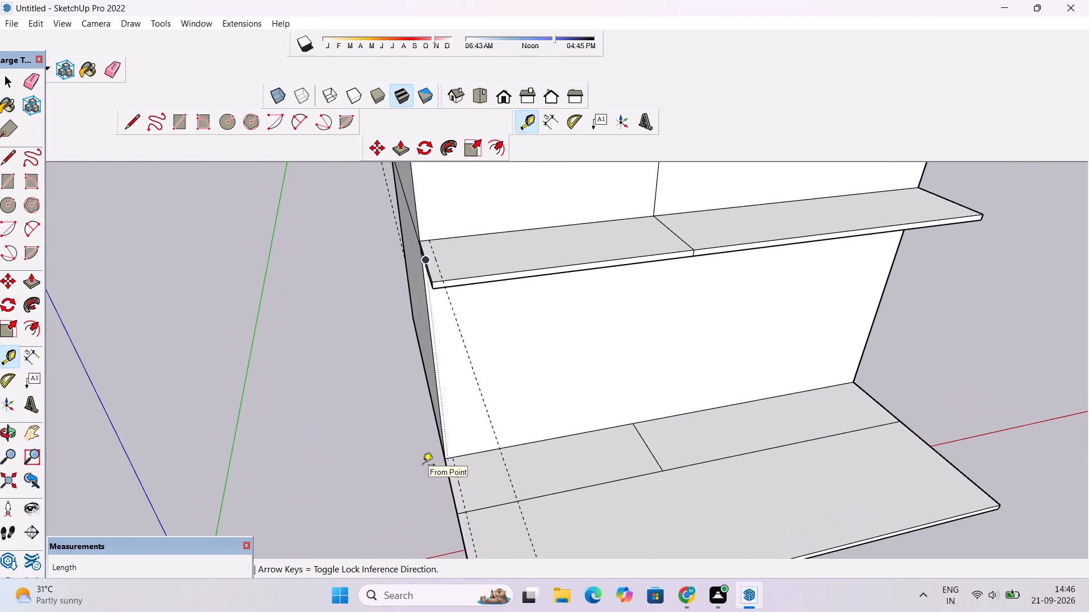
scroll(419, 469, down, 4)
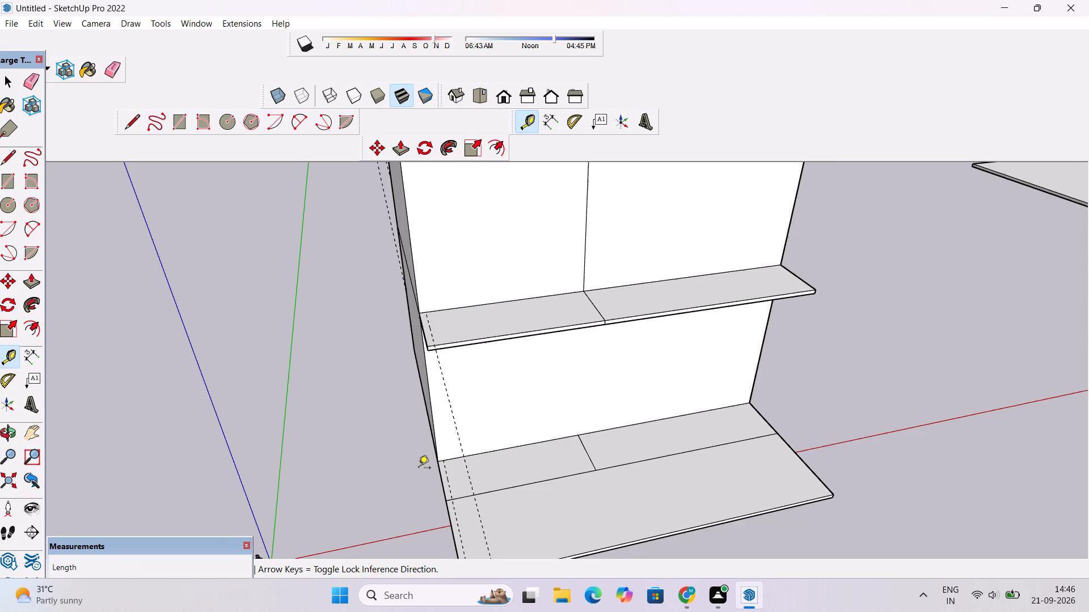
scroll(419, 469, up, 3)
scroll(419, 469, down, 3)
scroll(512, 458, up, 3)
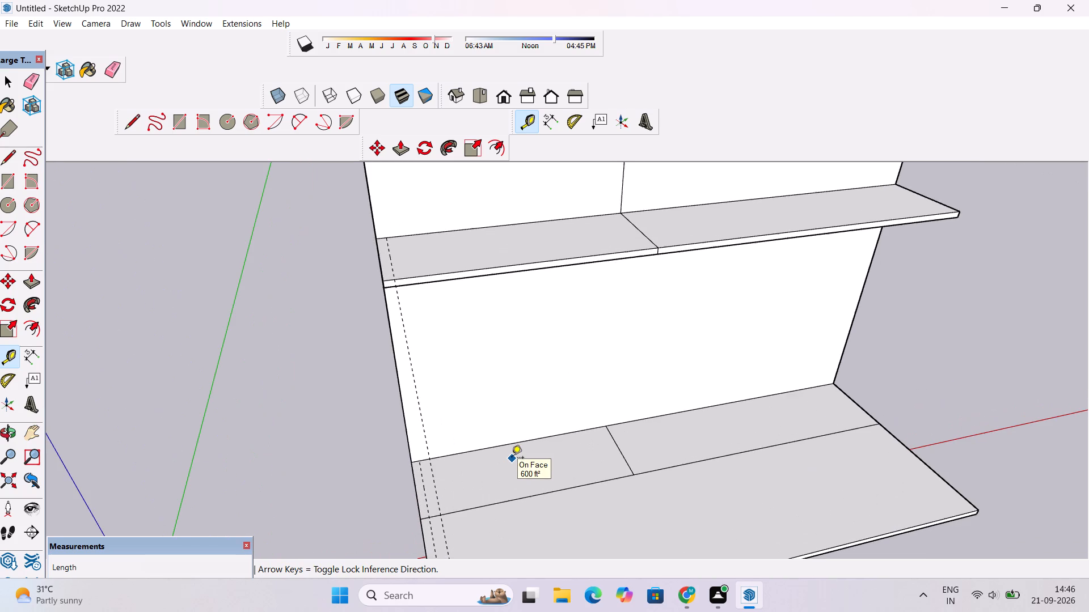
Draw a line along the overhang's guide from the front wall to the overhang's outer edge.
key(l)
click(386, 240)
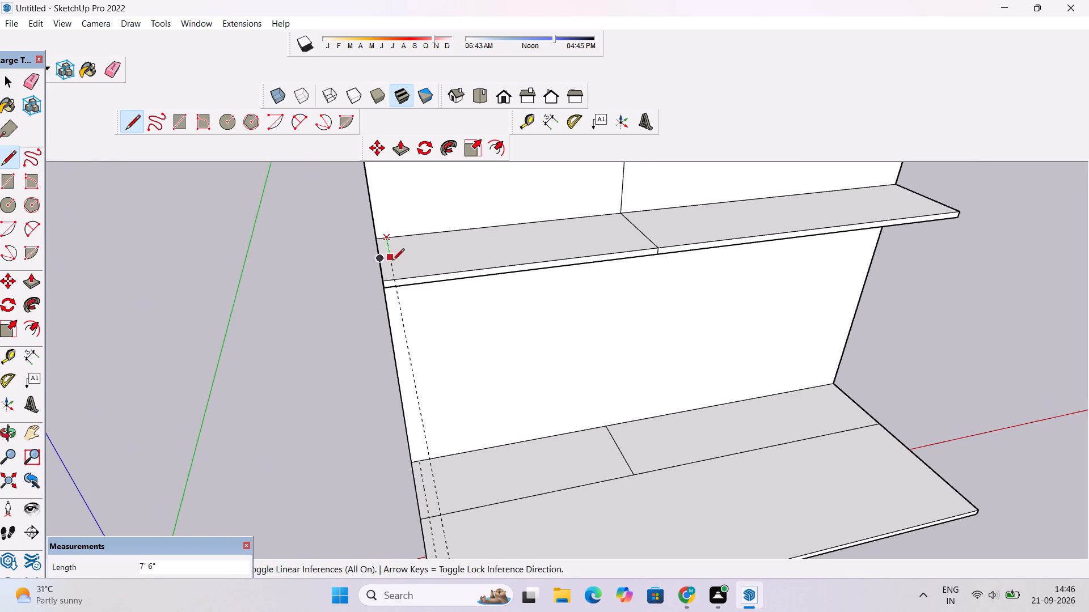
click(392, 280)
Draw a 15' line along the base slab's guide from its lengthwise dividing line to the foot of the front wall.
scroll(392, 273, down, 5)
scroll(417, 431, up, 6)
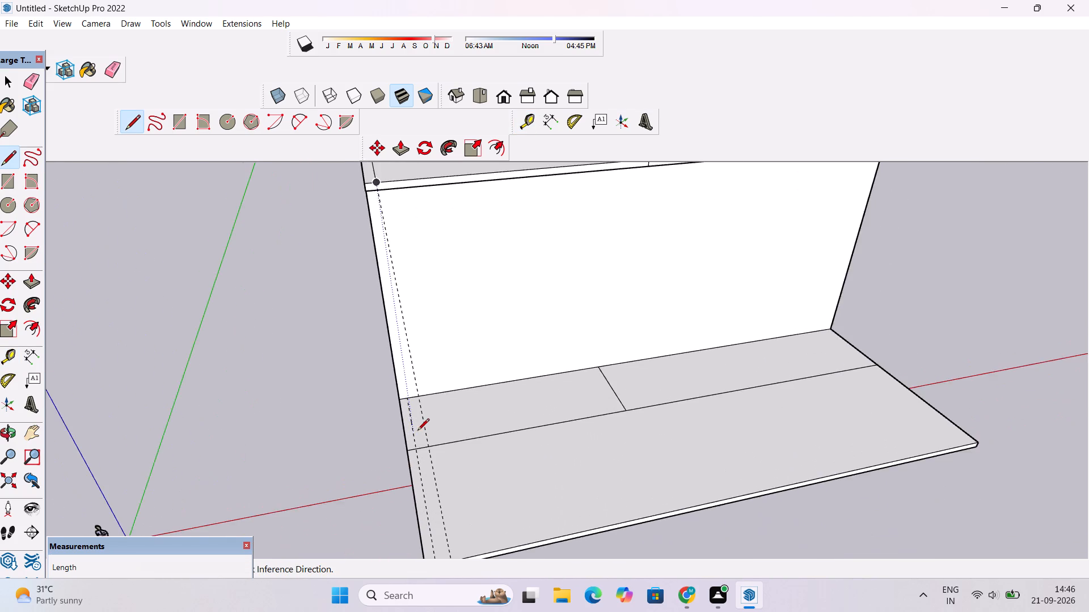
scroll(417, 431, up, 2)
click(417, 456)
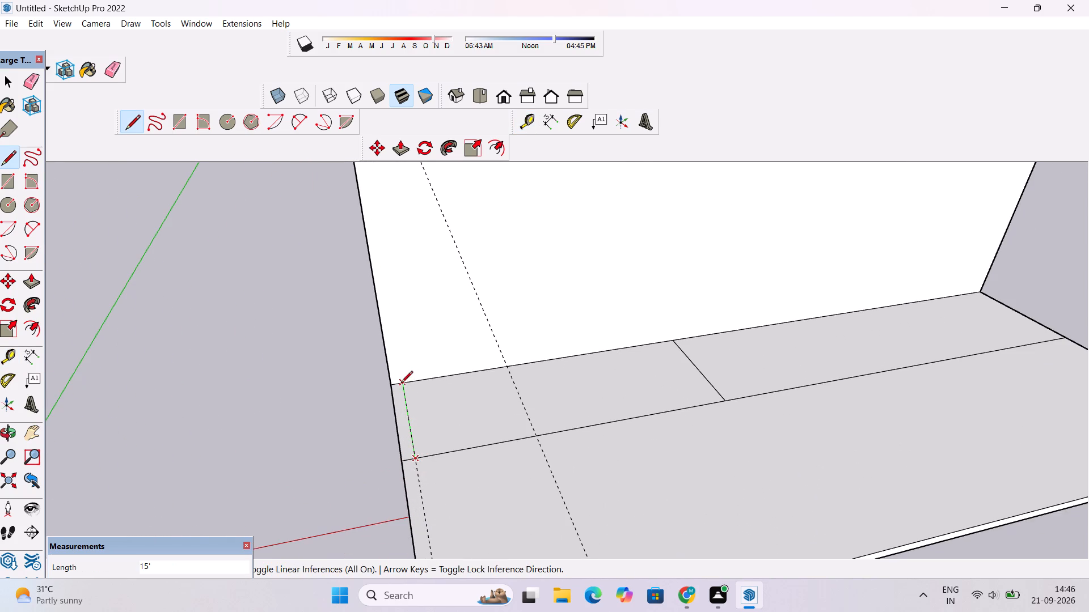
click(404, 383)
key(space)
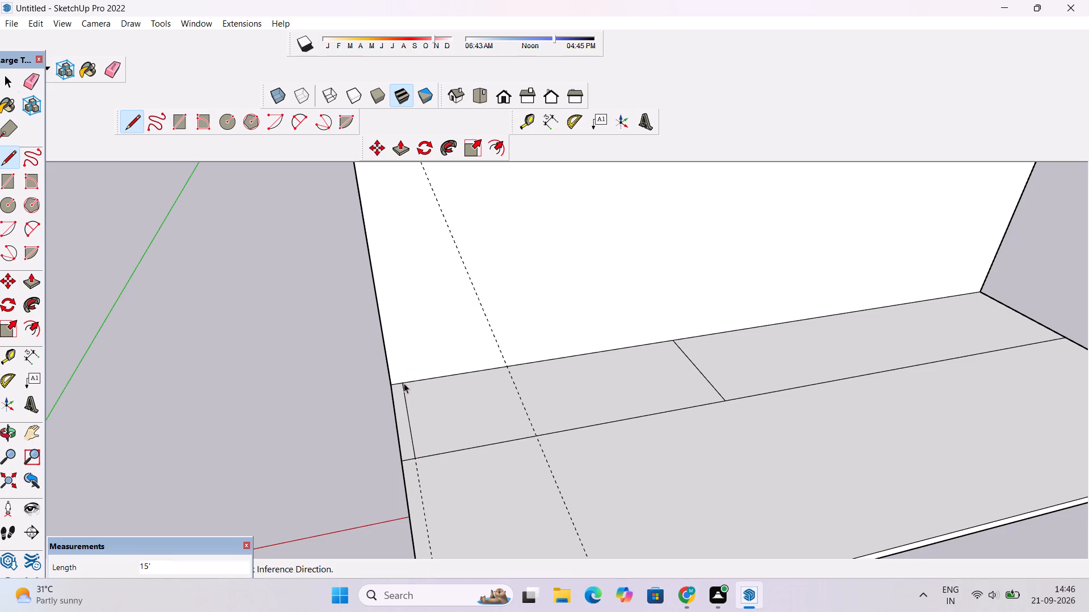
Erase both construction guides crossing the overhang and the base slab.
text(e)
scroll(404, 383, down, 18)
drag(430, 422, 429, 455)
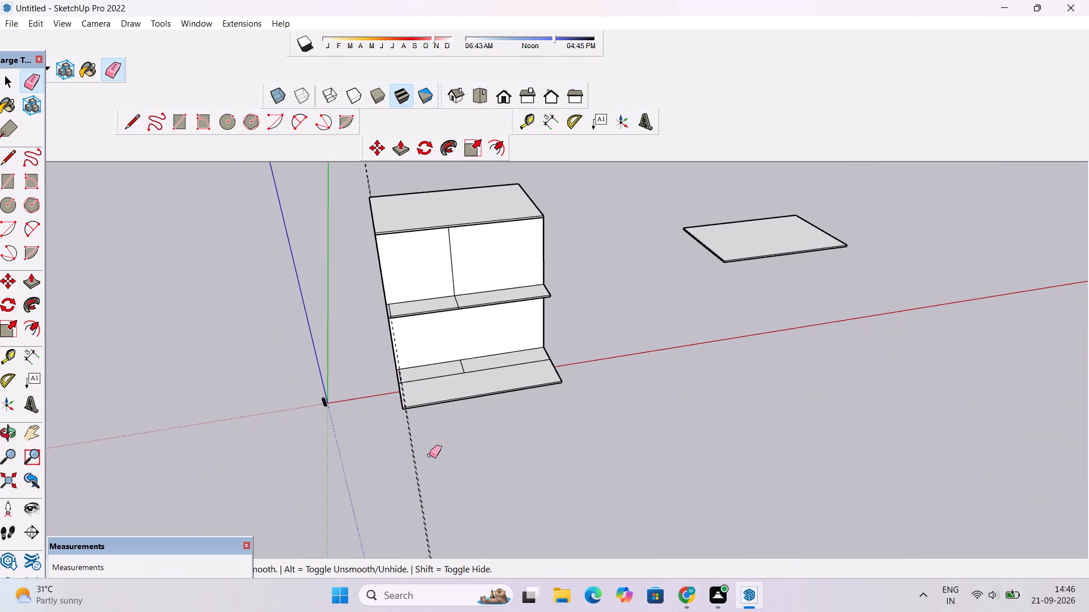
drag(429, 455, 414, 502)
scroll(425, 419, up, 11)
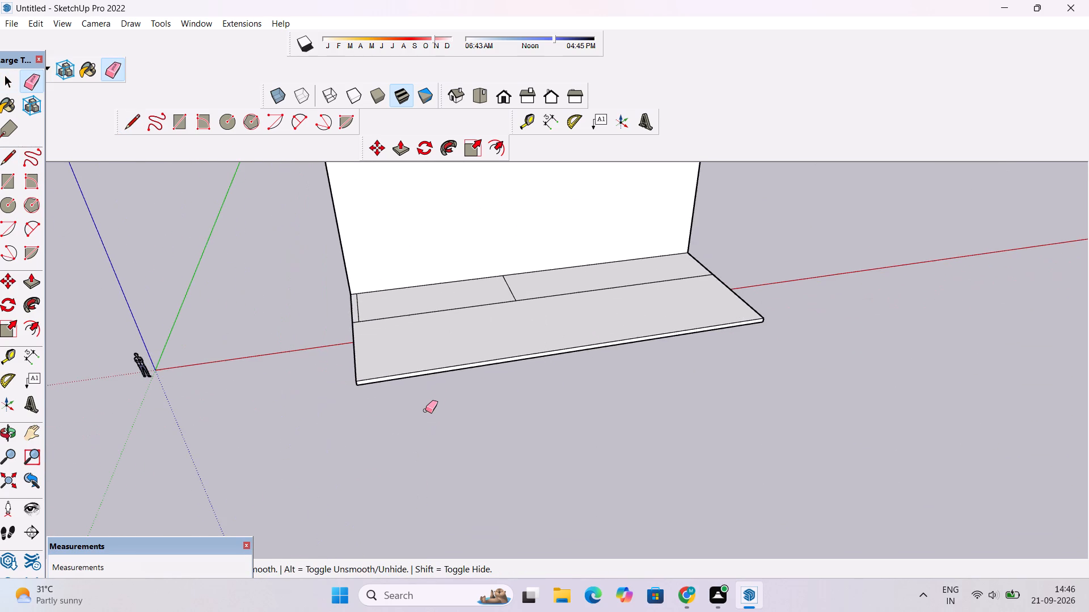
Examine the new strips on the overhang and base slab from low and raised front angles.
key(o)
drag(427, 430, 390, 351)
drag(389, 350, 390, 357)
shift+scroll(391, 351, down, 5)
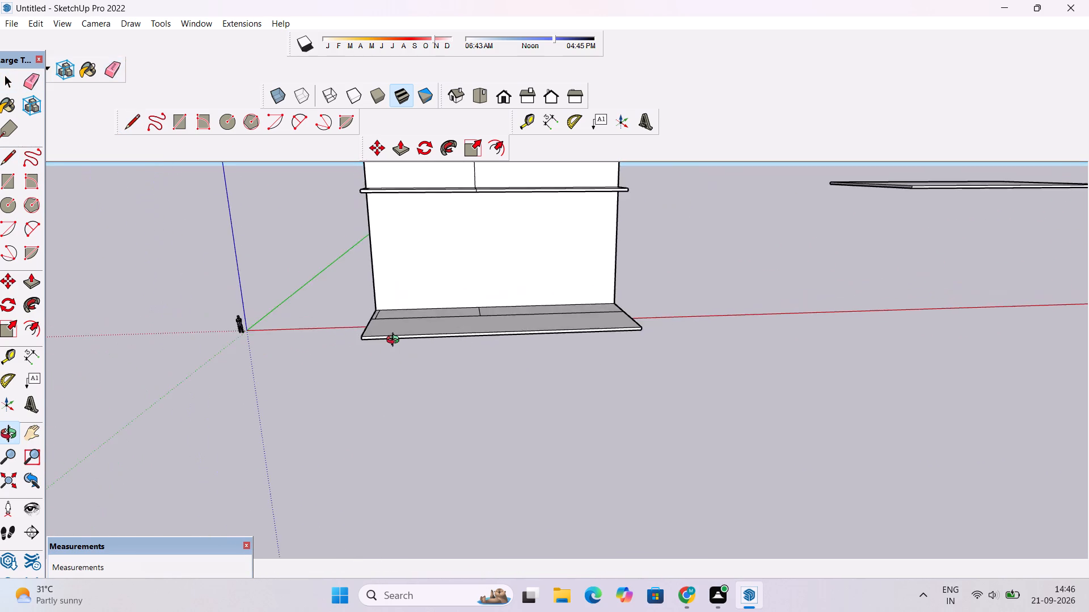
drag(398, 344, 407, 406)
scroll(404, 378, up, 3)
shift+drag(420, 381, 492, 421)
scroll(487, 411, down, 4)
drag(476, 415, 484, 441)
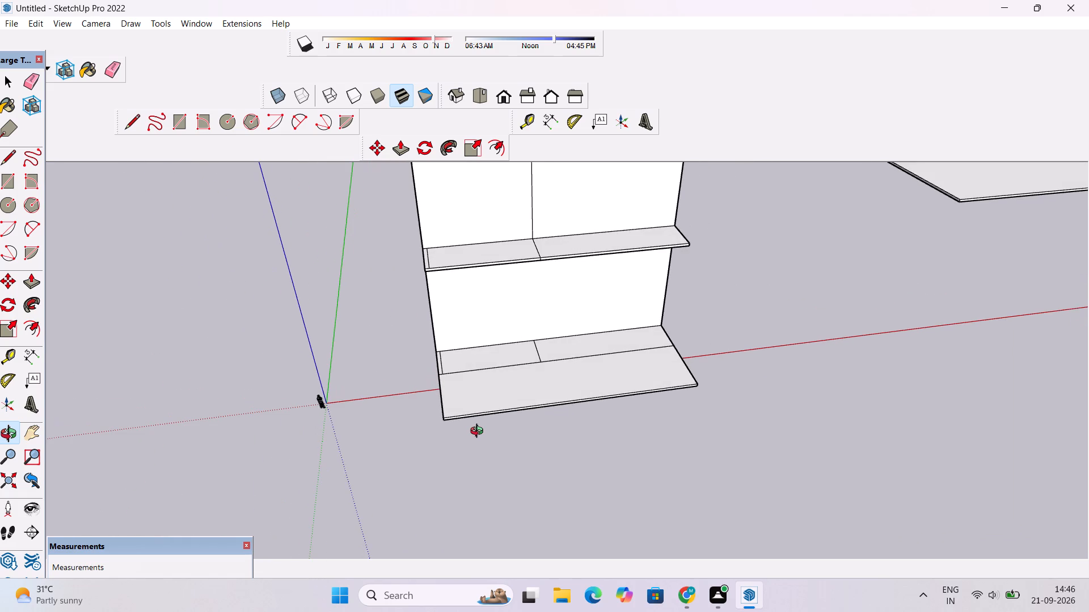
scroll(479, 432, down, 3)
drag(478, 427, 467, 462)
scroll(459, 443, up, 1)
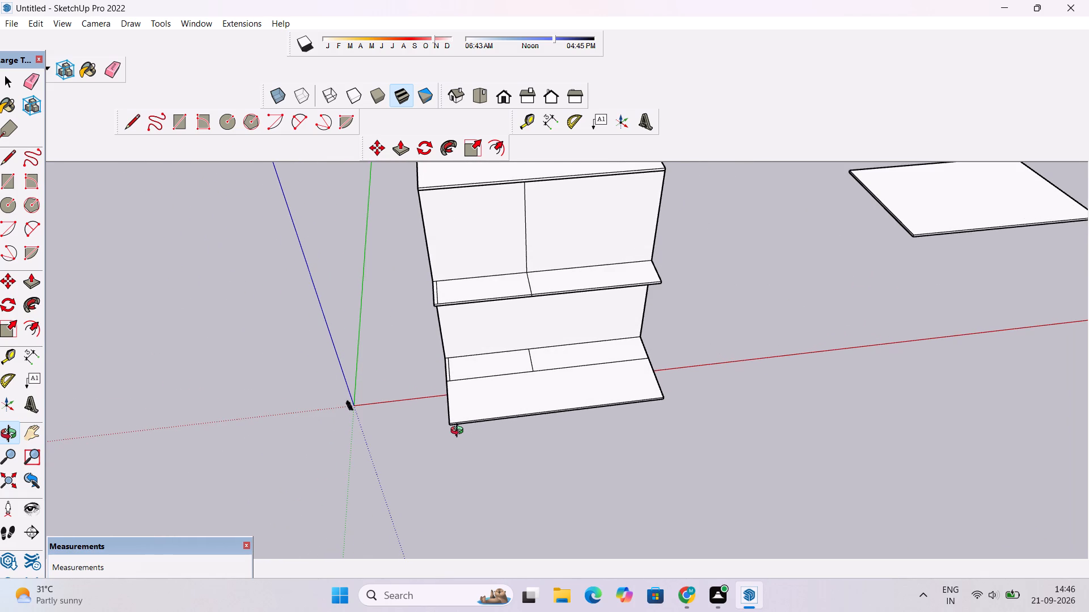
scroll(459, 432, down, 1)
drag(493, 422, 474, 428)
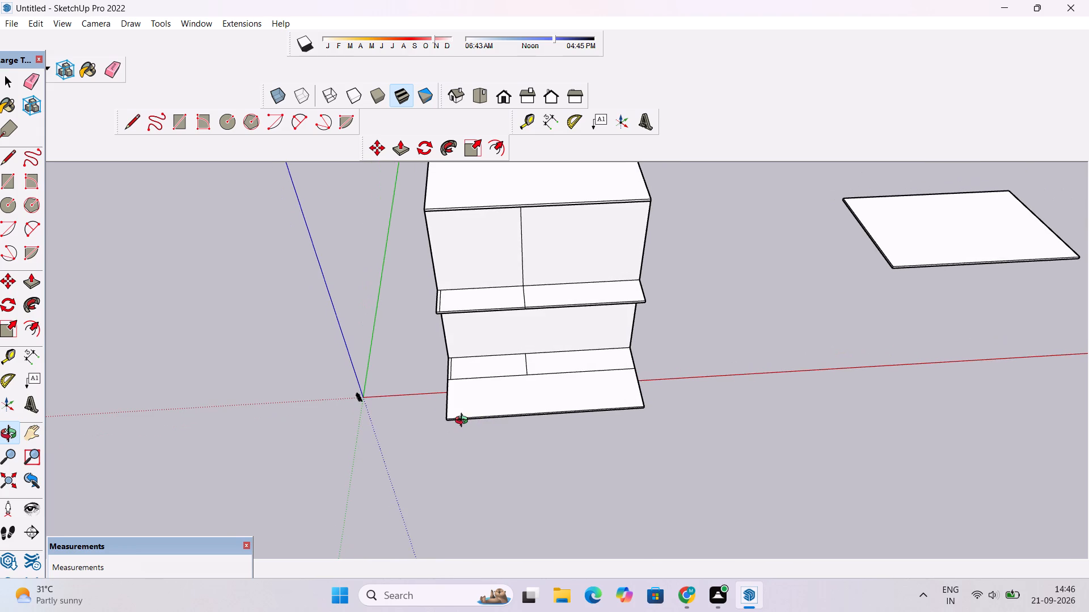
Examine the divided overhang, base slab and front wall from low, raised and angled front views.
scroll(465, 422, up, 2)
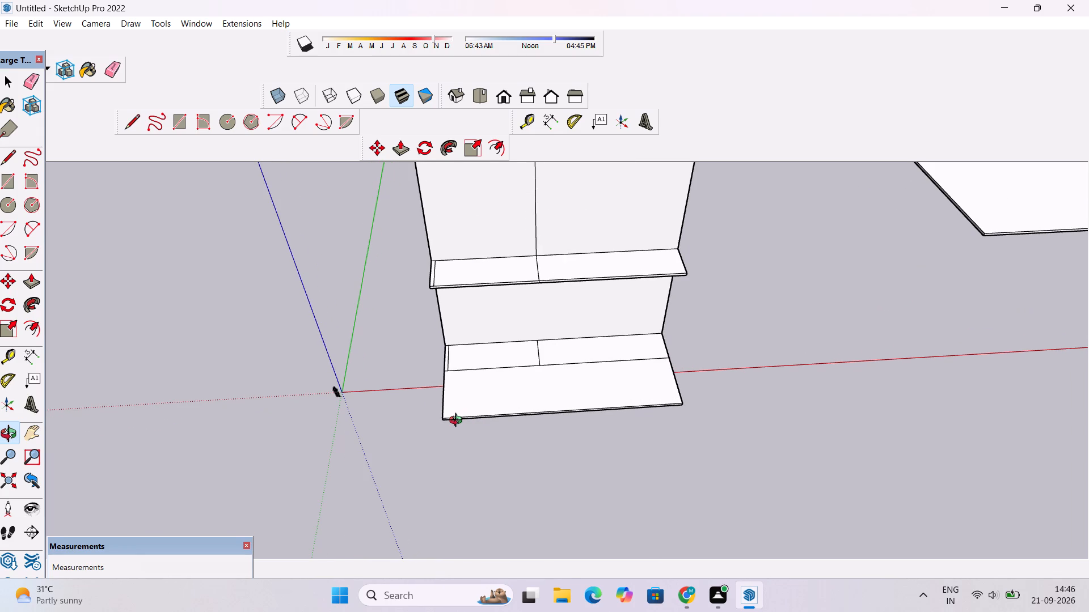
scroll(458, 422, down, 5)
scroll(458, 422, up, 1)
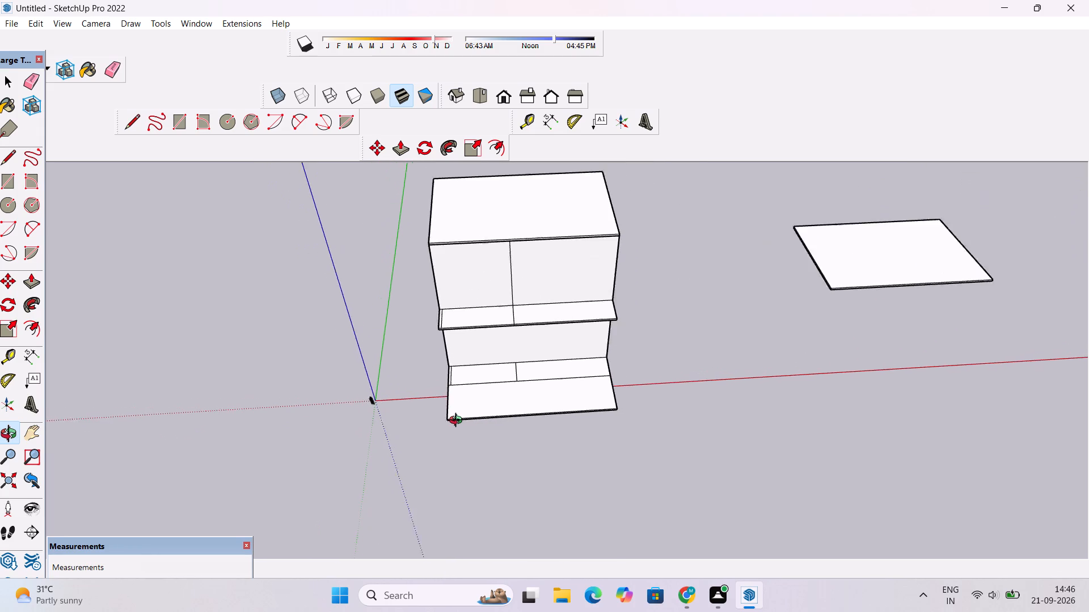
scroll(458, 422, up, 3)
scroll(458, 422, down, 1)
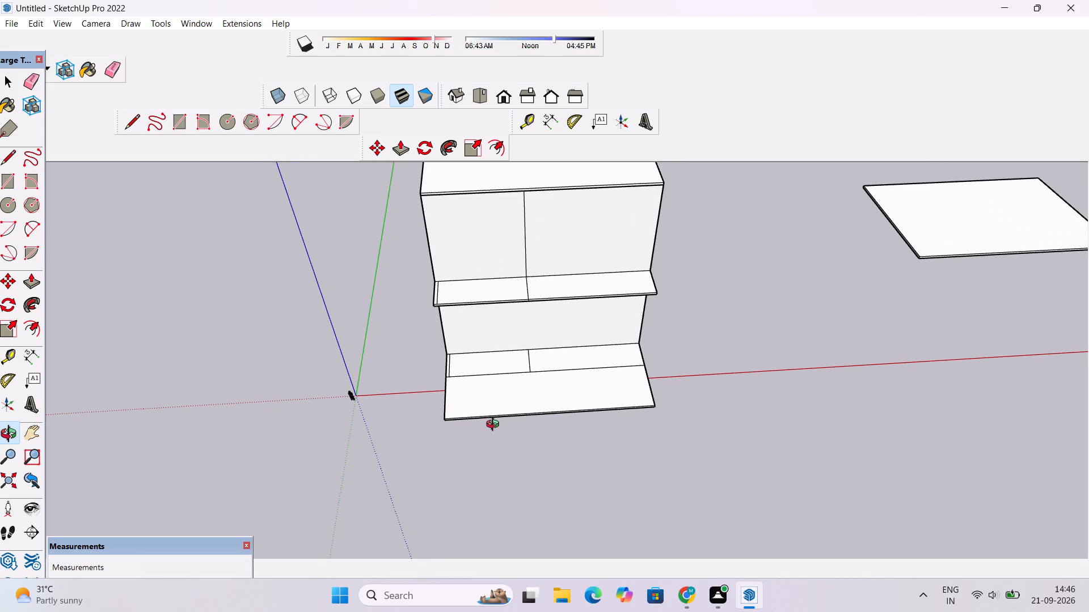
drag(510, 418, 488, 444)
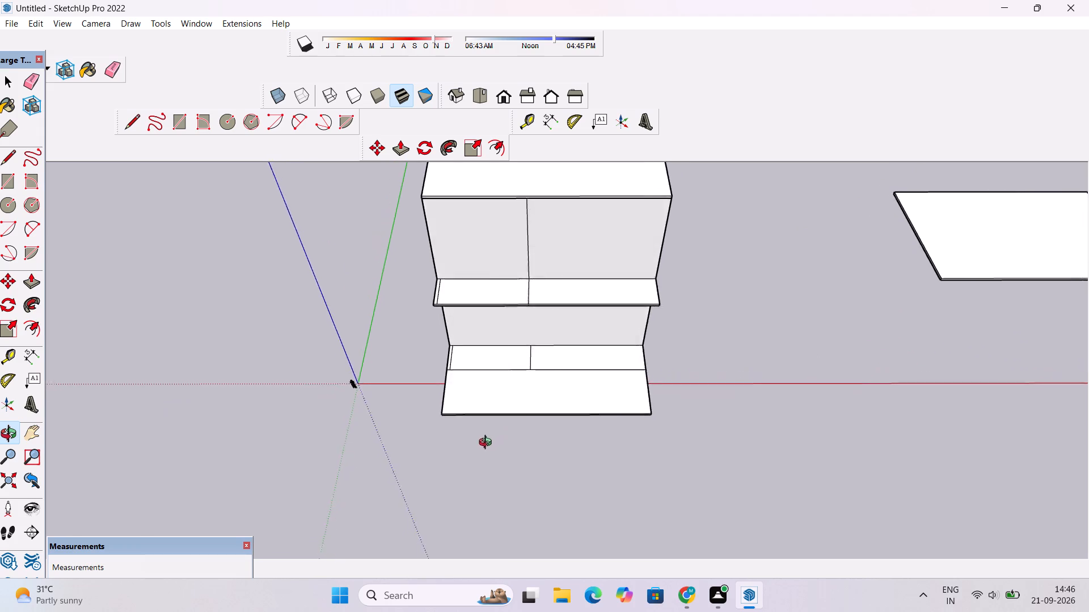
drag(488, 444, 428, 459)
scroll(483, 345, up, 5)
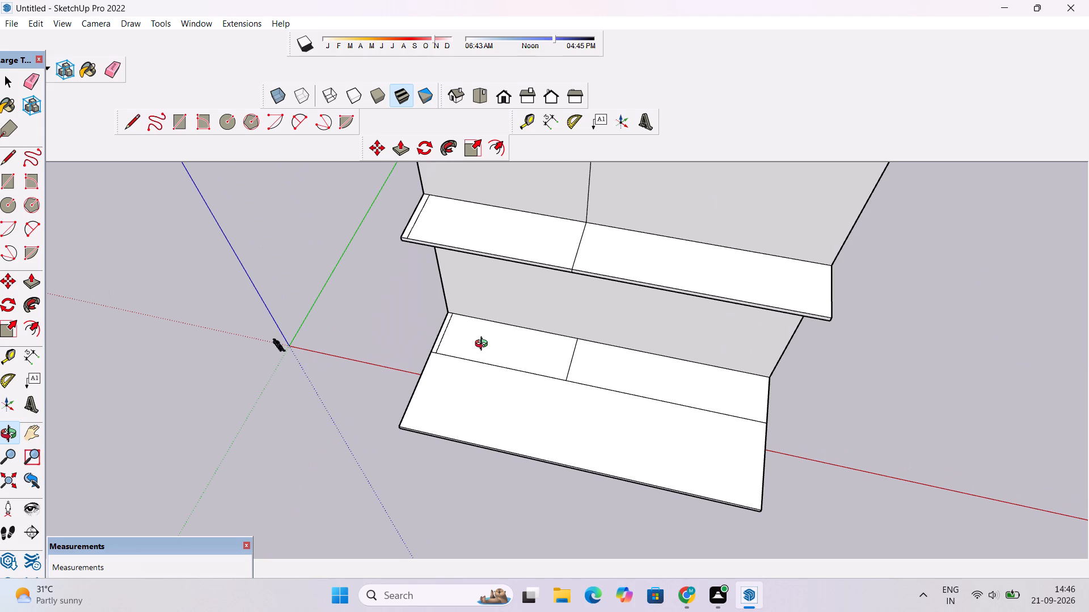
scroll(484, 345, down, 1)
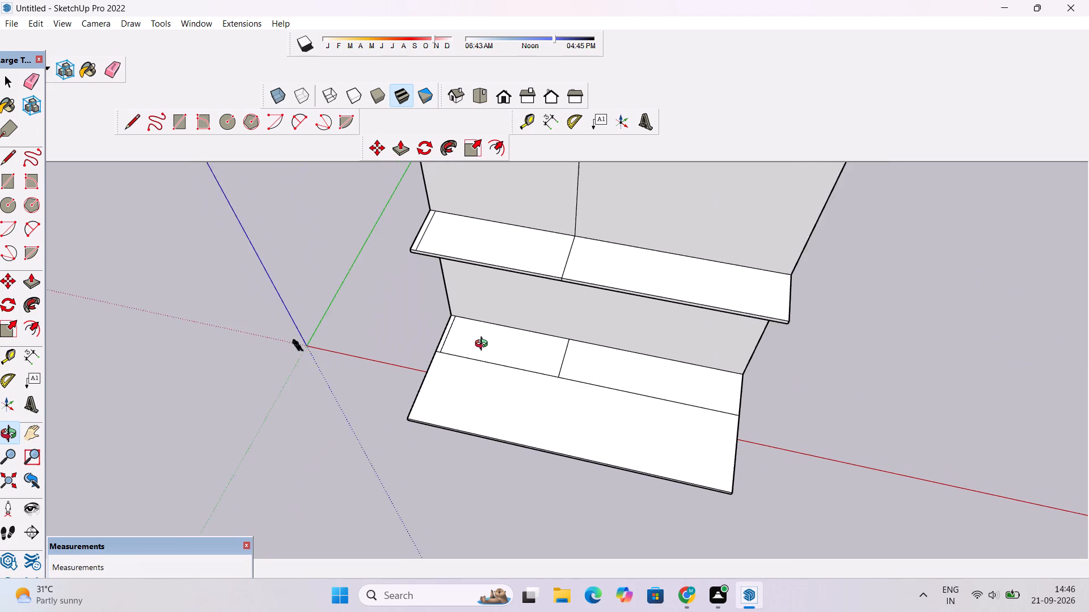
scroll(484, 345, down, 1)
drag(484, 345, 486, 391)
scroll(486, 384, down, 2)
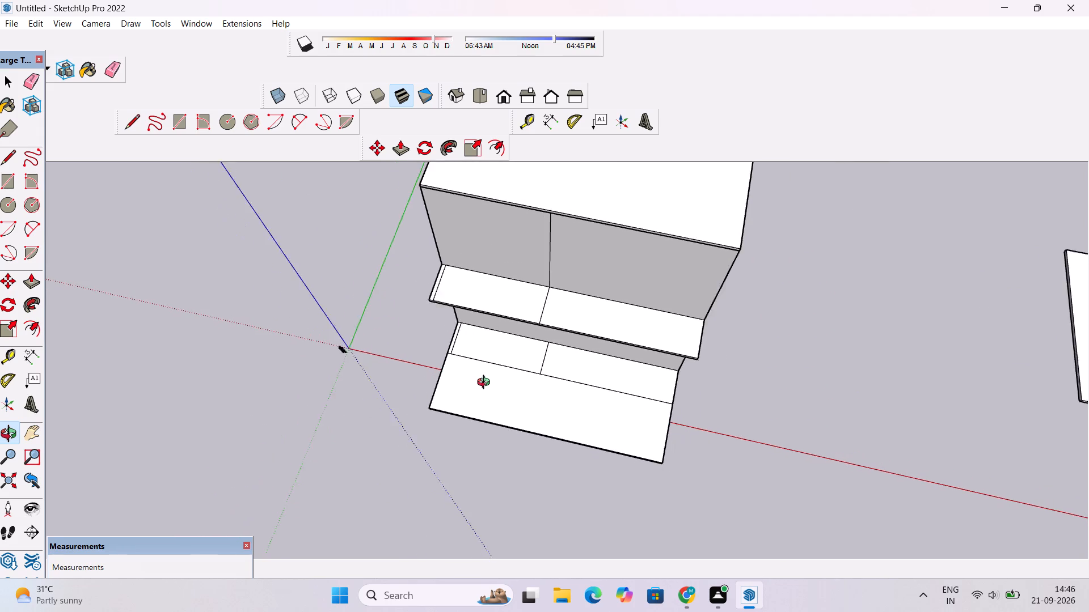
scroll(486, 384, down, 1)
scroll(486, 383, up, 2)
drag(460, 397, 546, 364)
scroll(540, 354, down, 1)
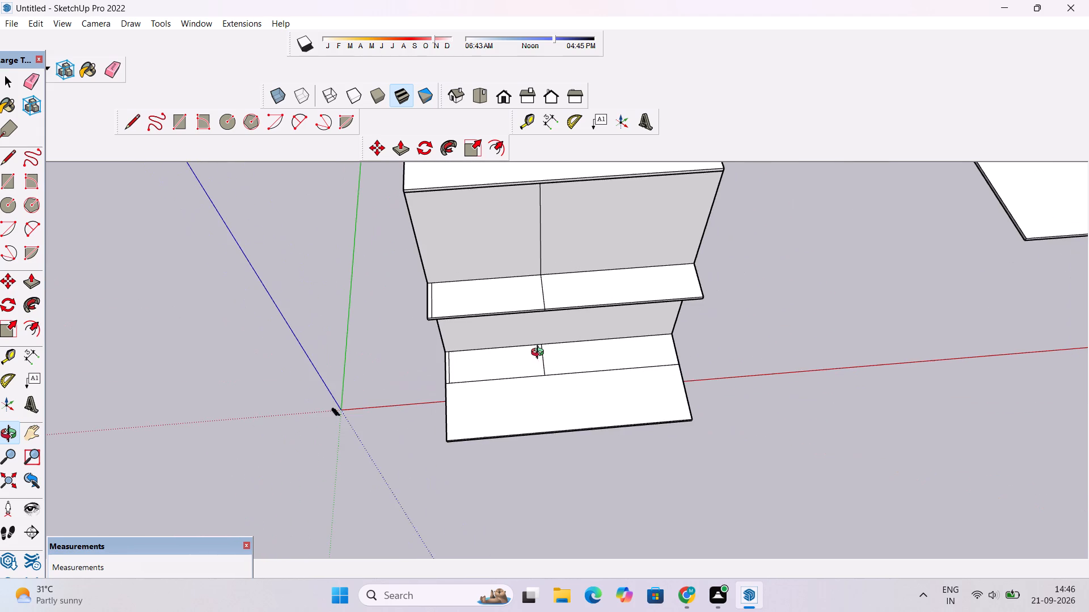
shift+drag(539, 352, 568, 430)
scroll(568, 387, down, 5)
drag(552, 354, 544, 258)
shift+drag(566, 310, 500, 352)
scroll(497, 358, up, 3)
drag(538, 358, 534, 358)
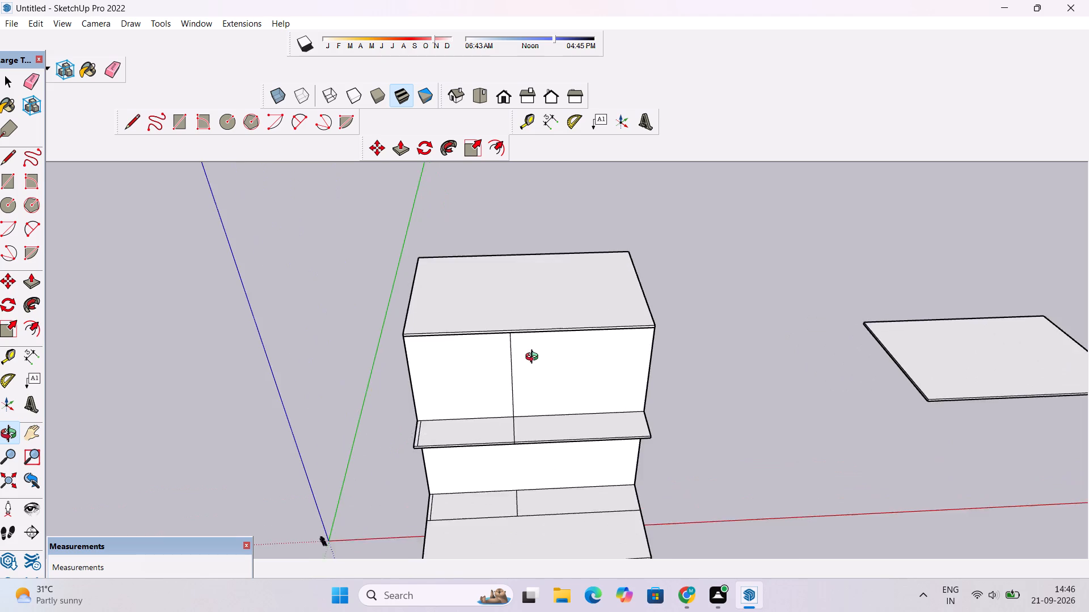
drag(534, 358, 504, 364)
drag(503, 371, 535, 328)
drag(533, 342, 517, 346)
shift+drag(513, 347, 487, 357)
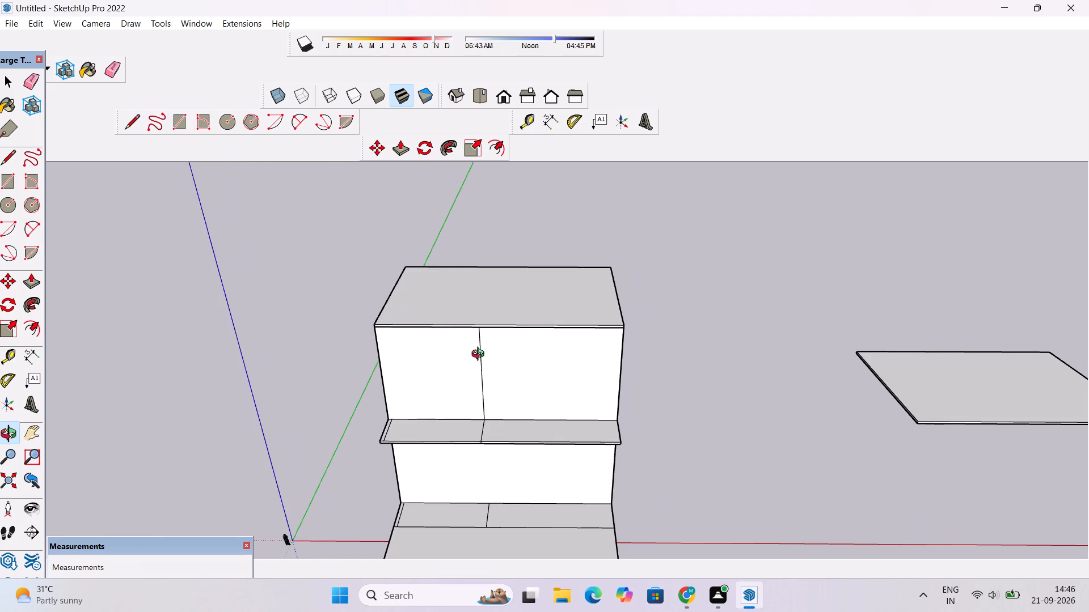
drag(502, 334, 468, 348)
scroll(467, 348, down, 4)
drag(465, 358, 492, 415)
scroll(461, 352, up, 3)
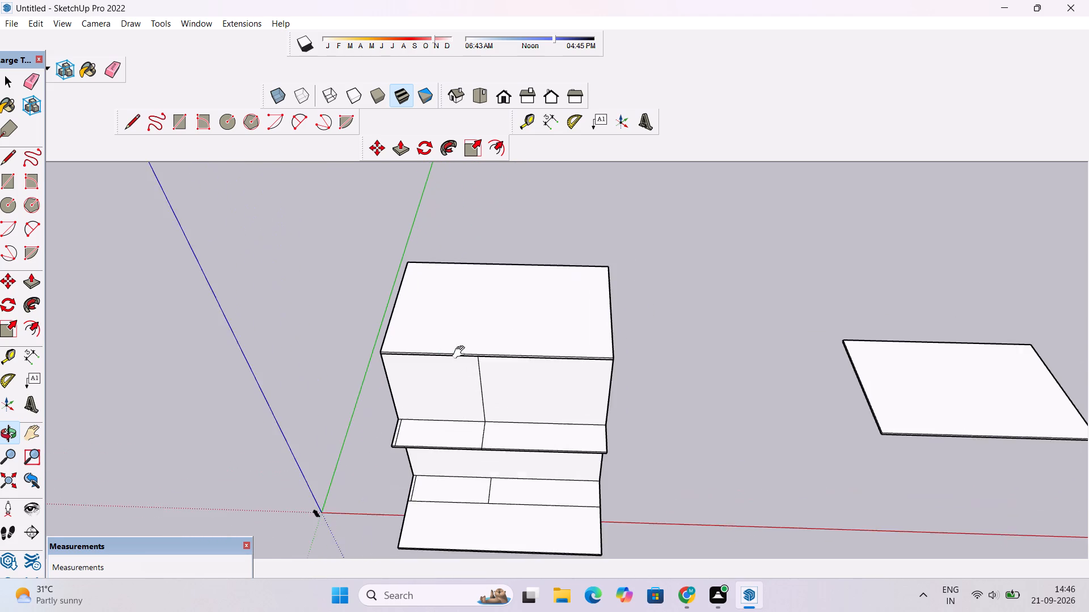
shift+drag(458, 352, 400, 410)
drag(395, 421, 430, 441)
drag(430, 441, 430, 401)
shift+drag(432, 404, 444, 413)
key(space)
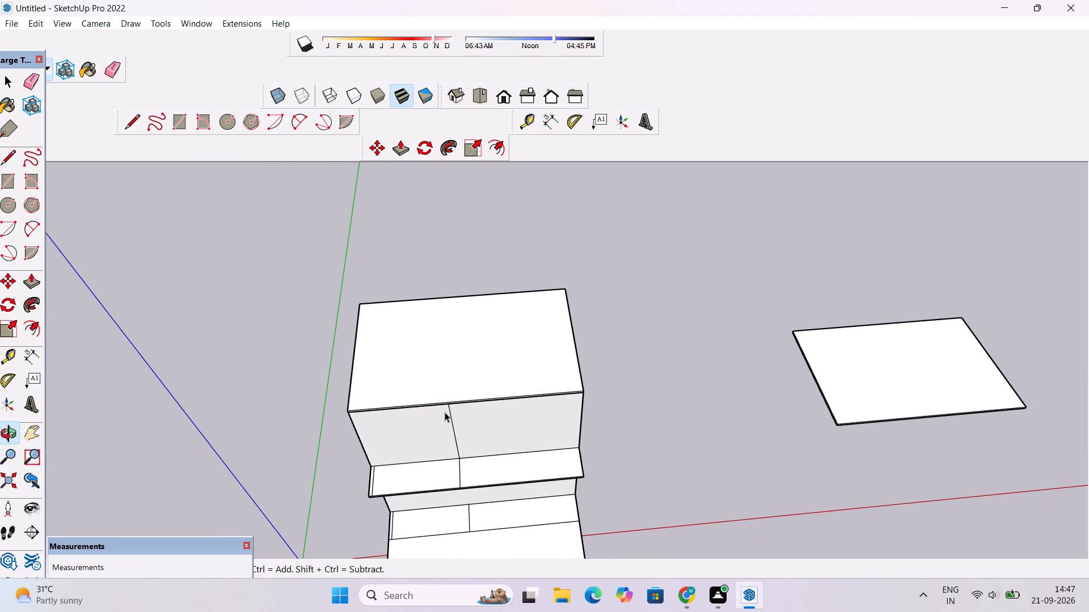
Place a construction guide on top of the roof slab, parallel to and 20' back from its front edge.
key(t)
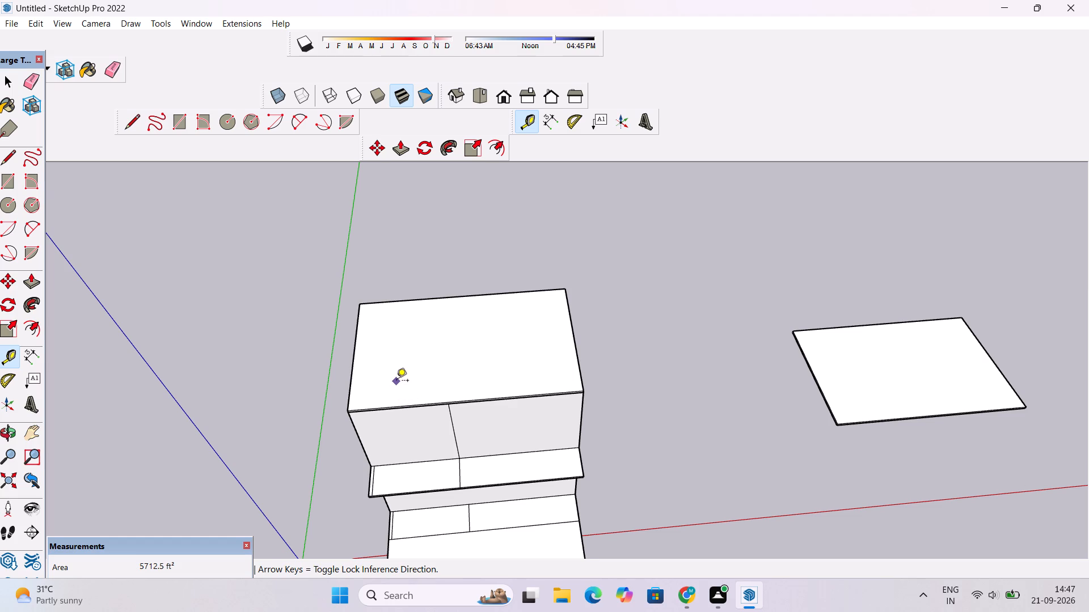
scroll(396, 381, down, 4)
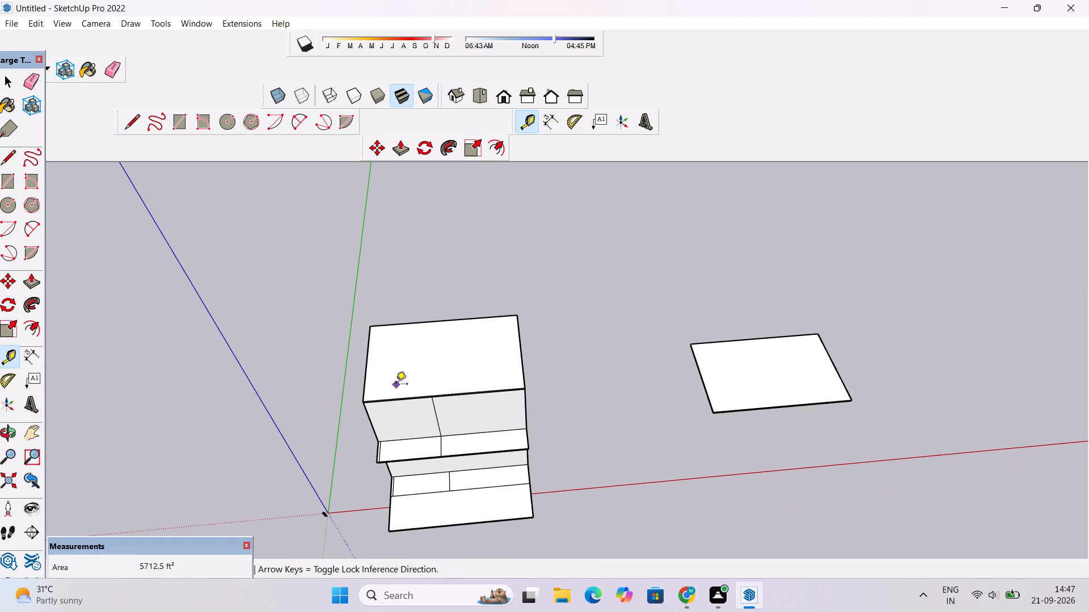
scroll(455, 392, up, 4)
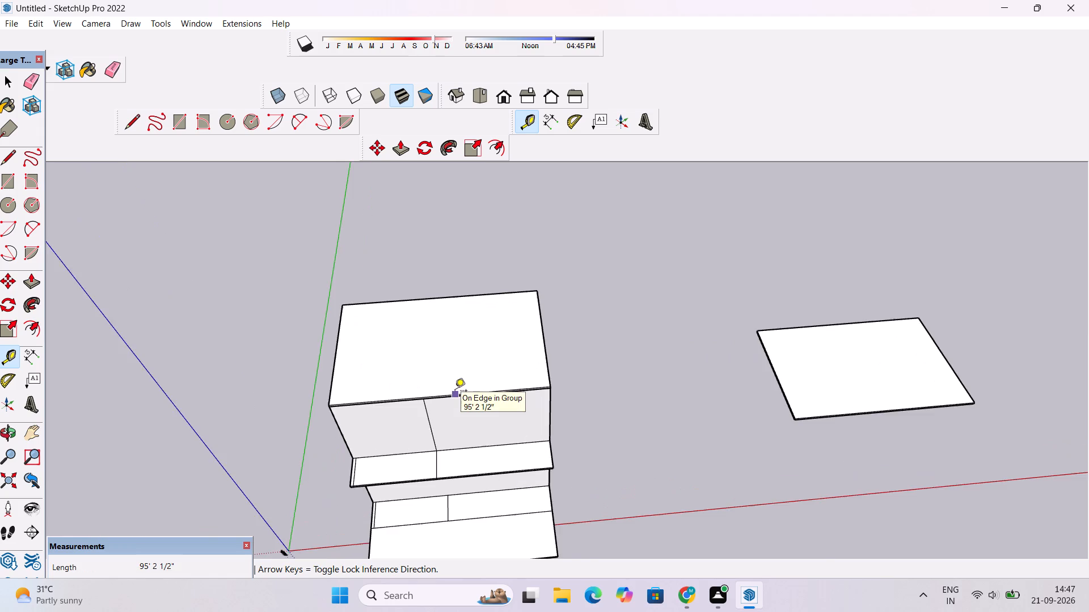
scroll(455, 392, up, 12)
click(459, 397)
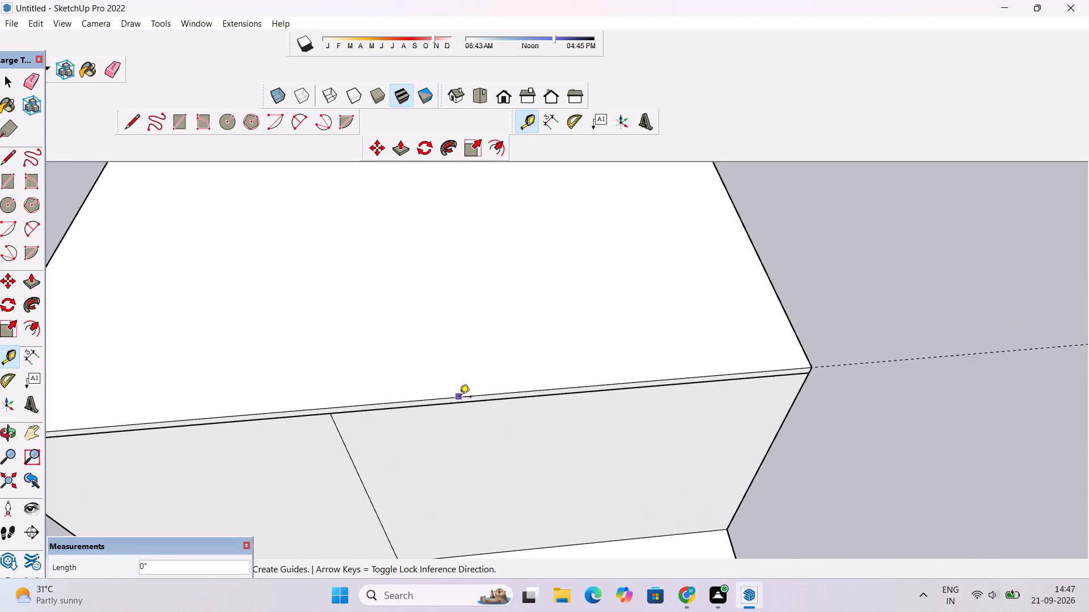
scroll(457, 320, down, 8)
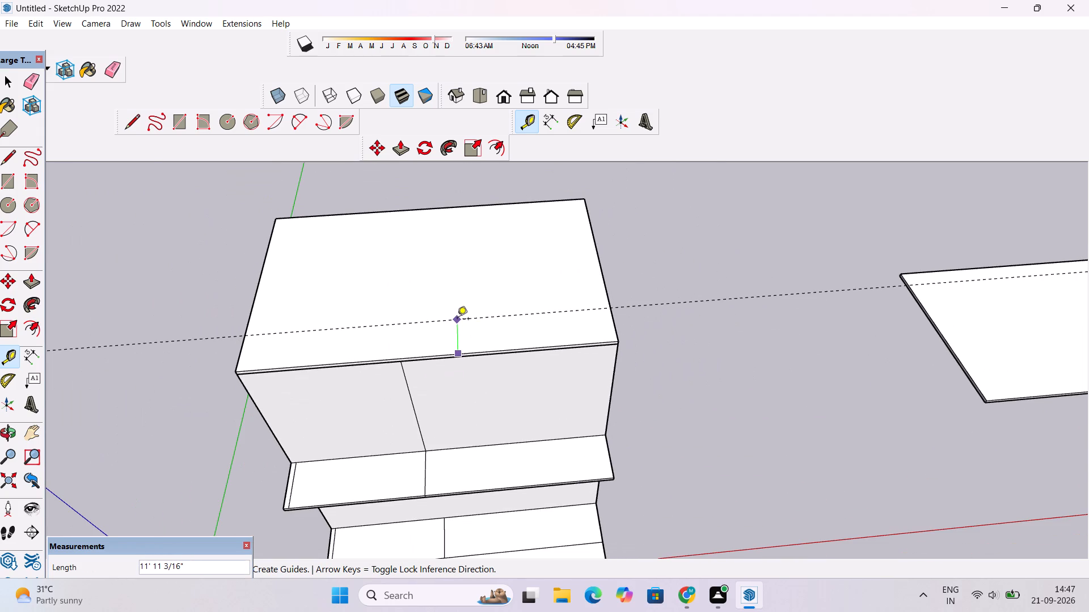
scroll(454, 300, up, 2)
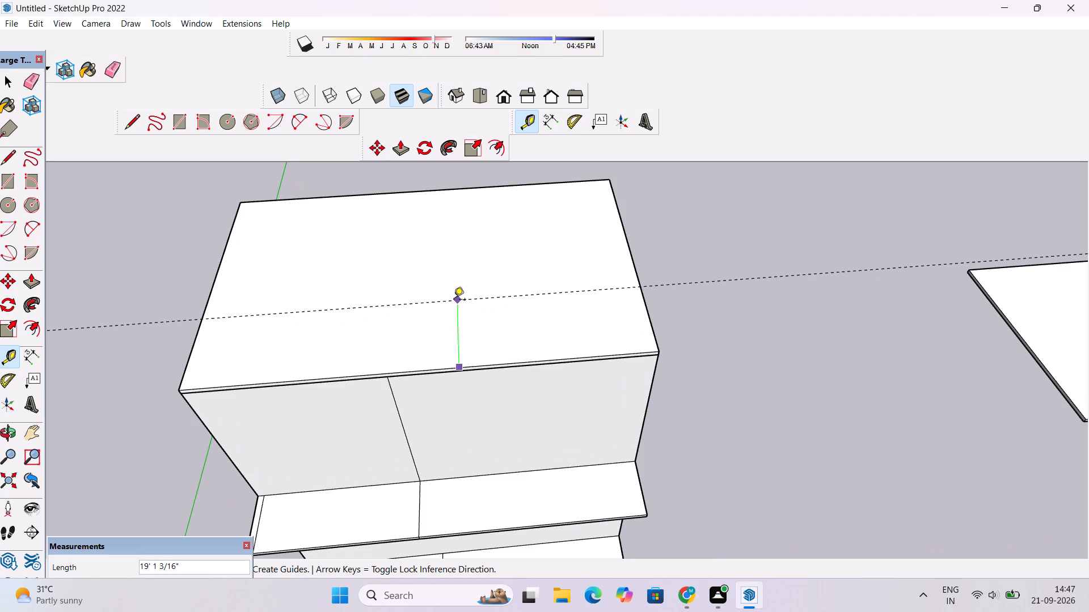
text(20')
key(Return)
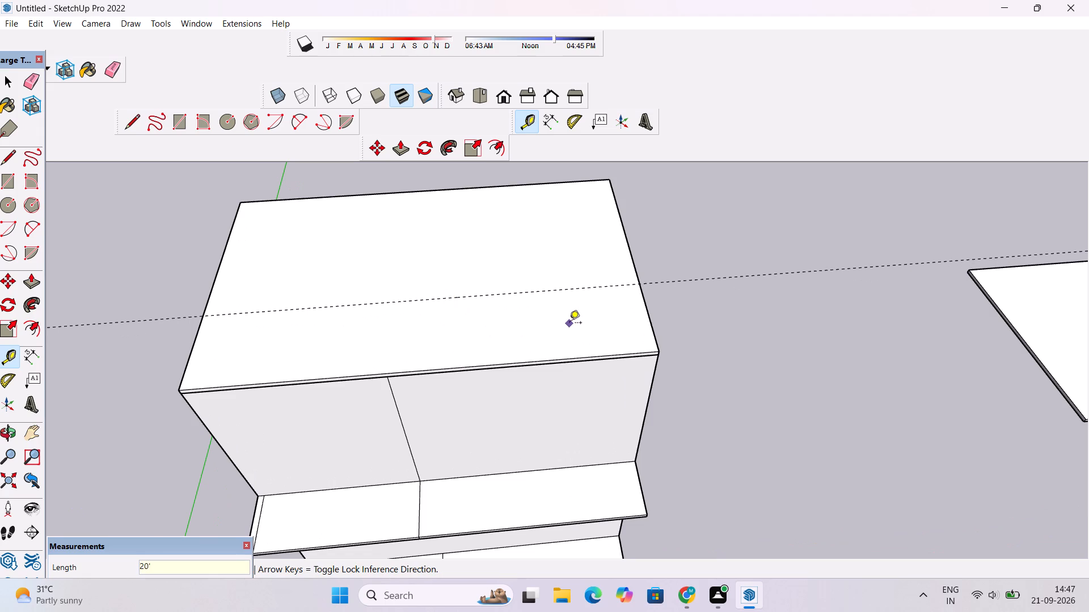
Draw a line about 95' 2 1/2" long along the roof slab's guide, from one side edge to the other.
scroll(569, 318, down, 9)
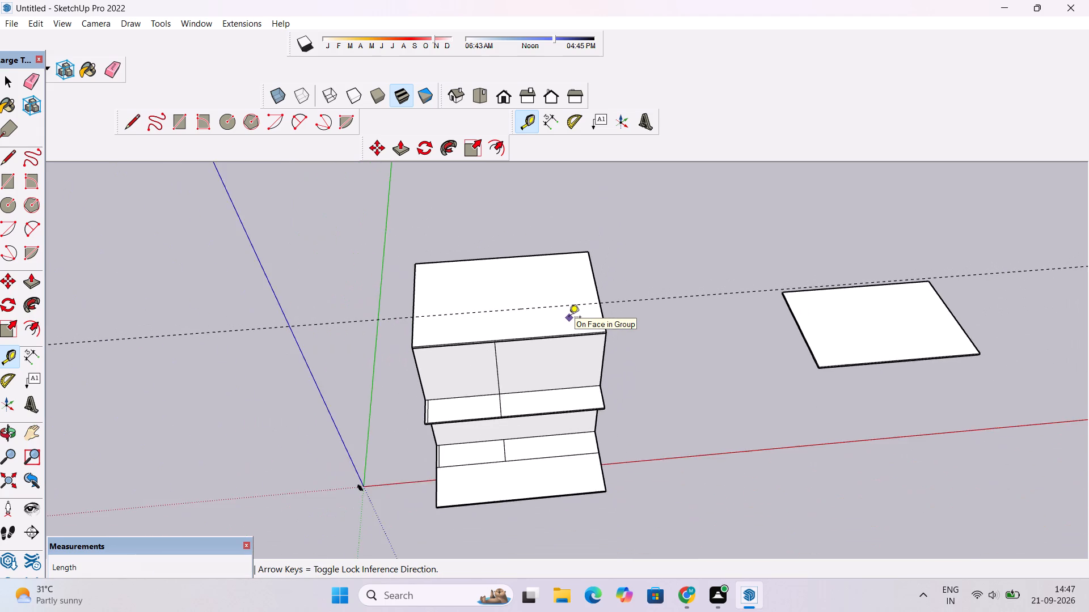
scroll(569, 318, up, 1)
key(space)
key(l)
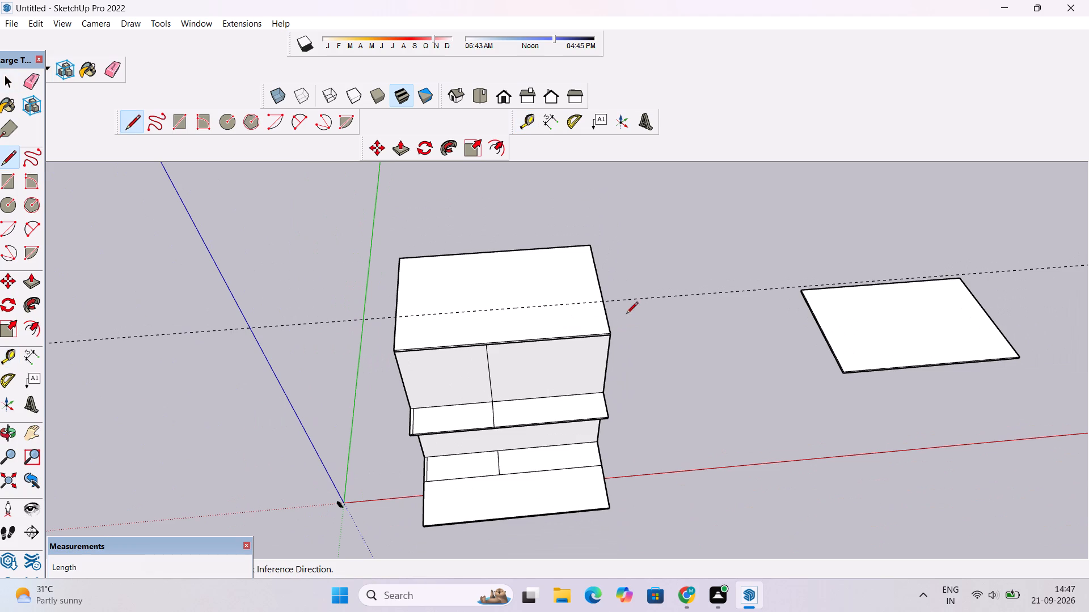
scroll(613, 284, up, 7)
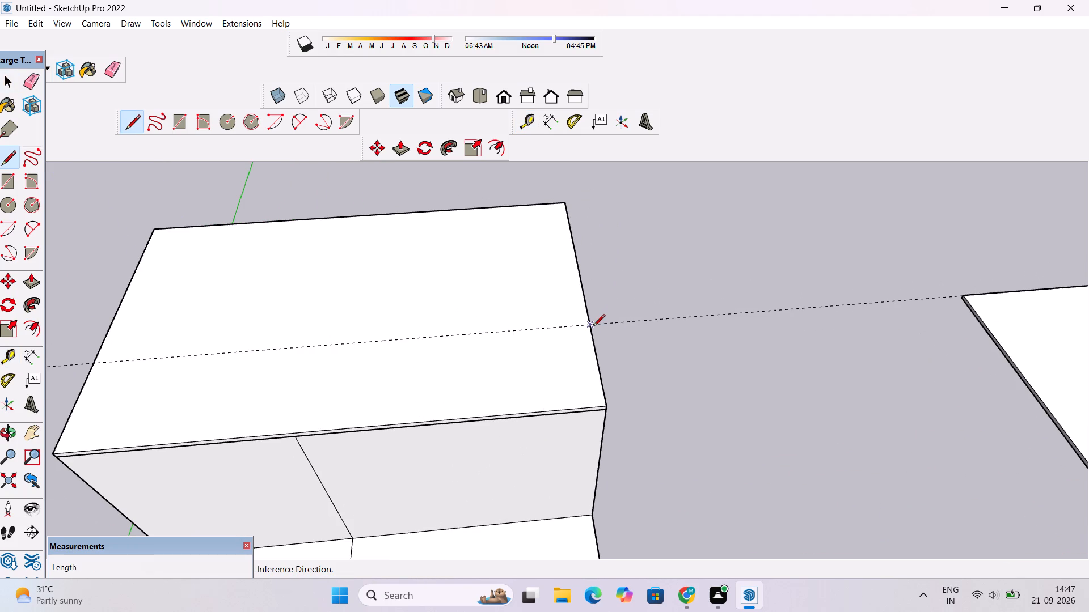
click(592, 323)
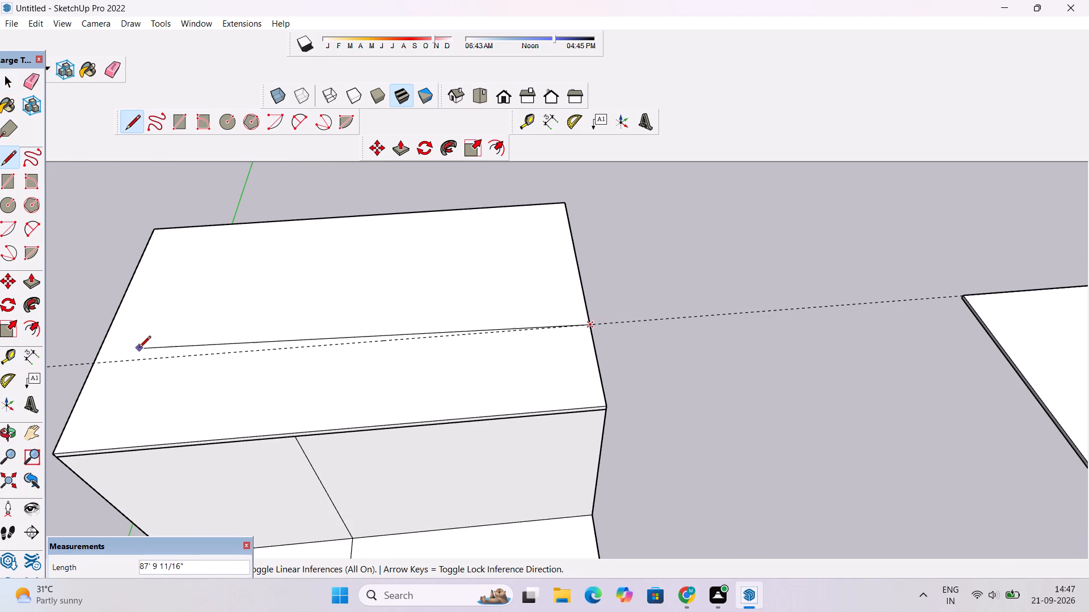
scroll(215, 345, down, 4)
scroll(82, 358, up, 9)
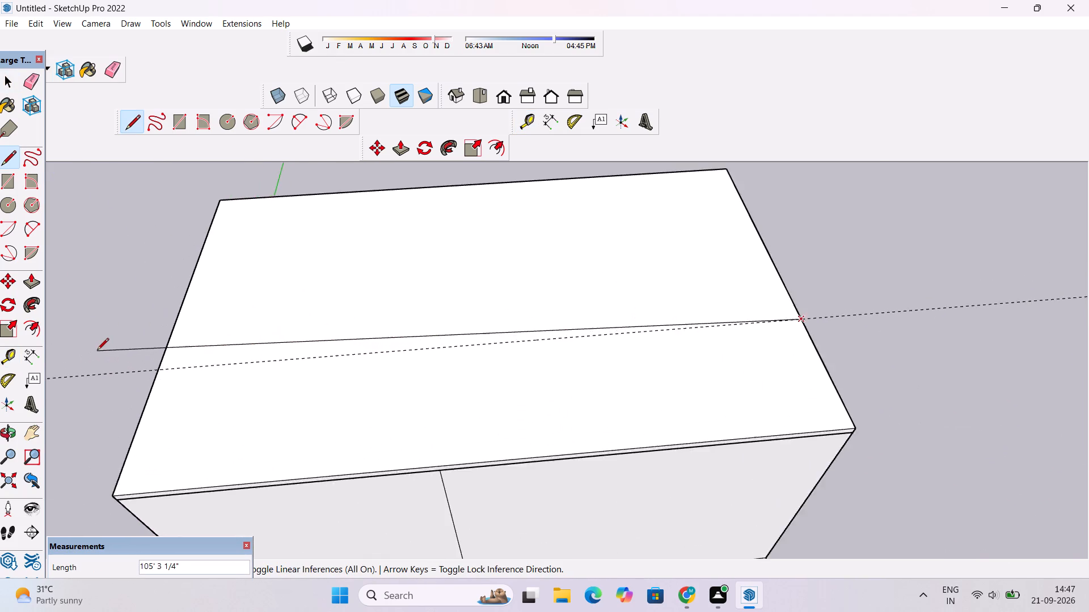
scroll(97, 351, up, 3)
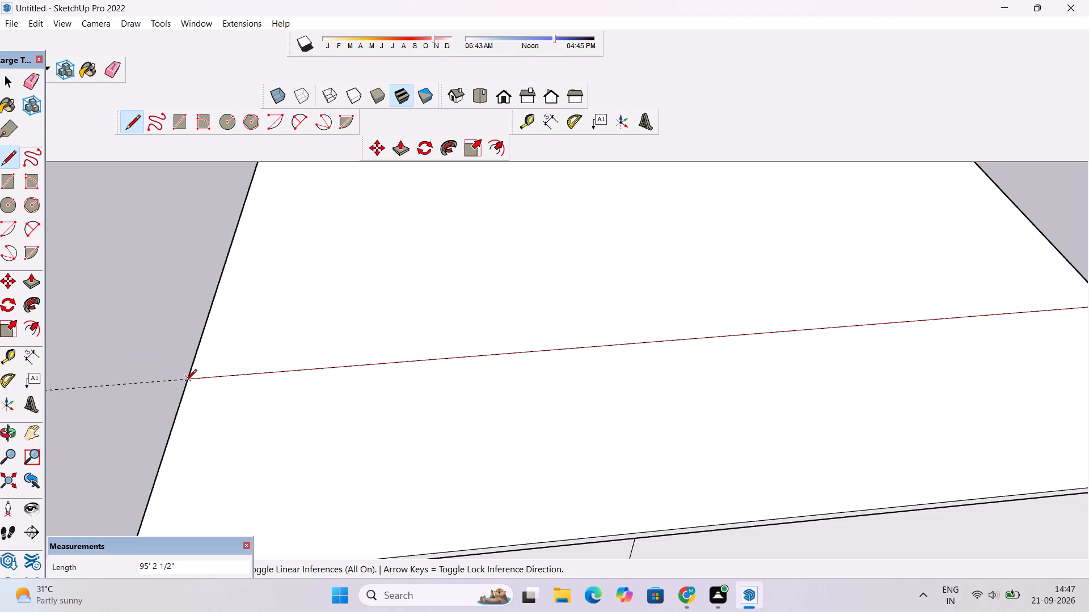
click(185, 382)
scroll(193, 362, down, 4)
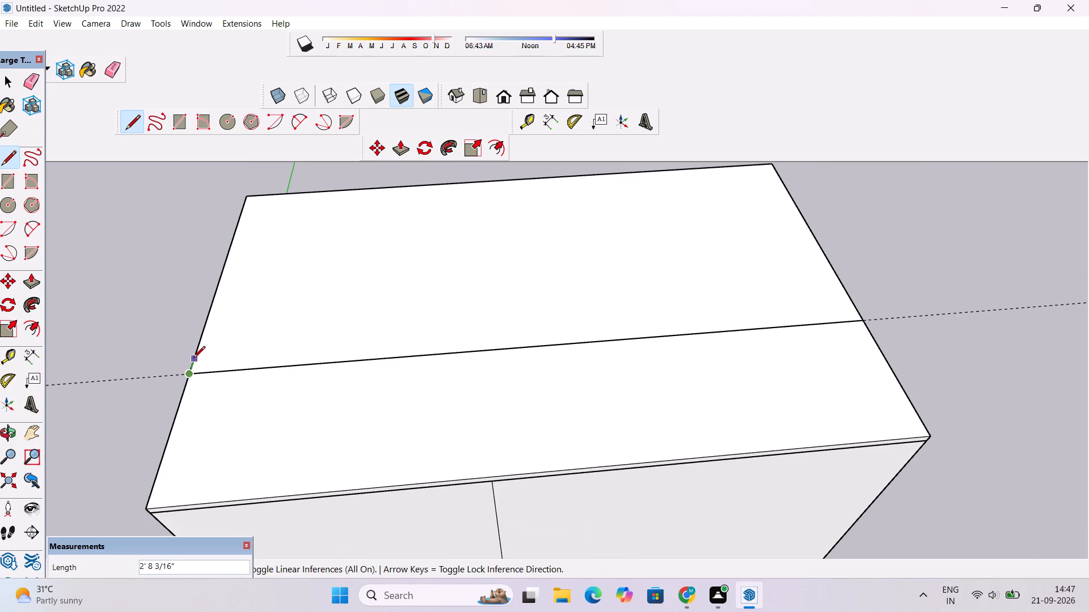
scroll(193, 359, up, 1)
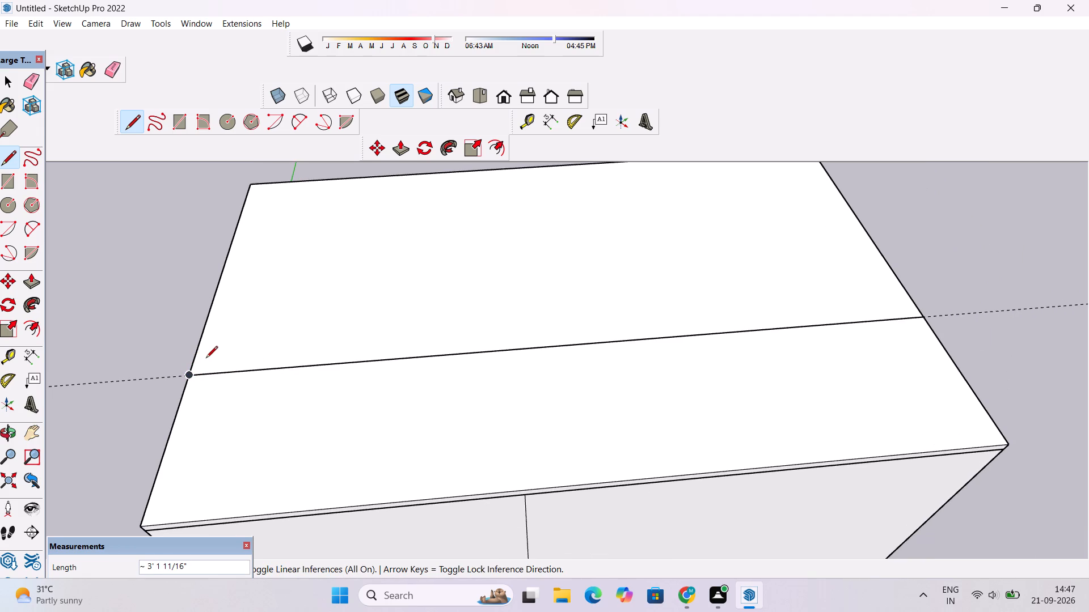
scroll(206, 346, down, 5)
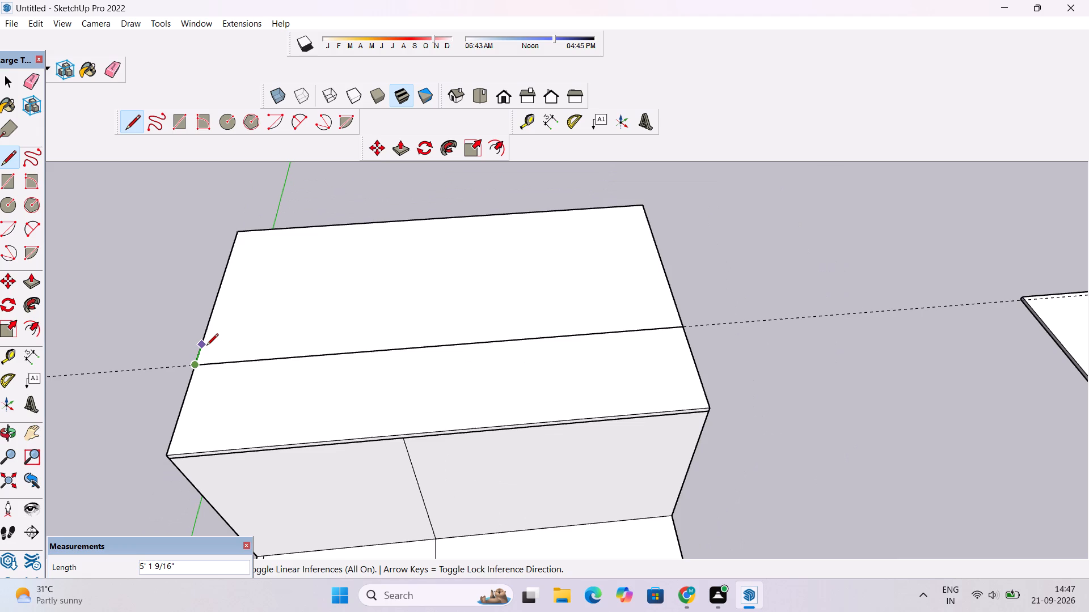
scroll(206, 344, down, 6)
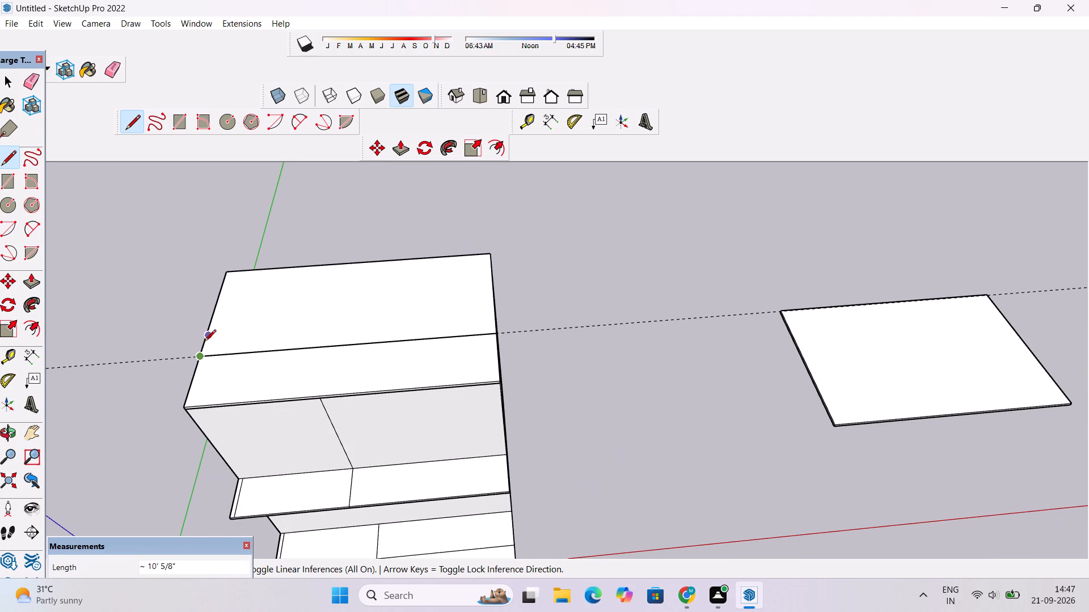
key(space)
Examine the divided roof slab and the house front from low, raised and corner angles.
key(o)
scroll(205, 341, down, 4)
shift+drag(181, 351, 358, 331)
drag(385, 405, 375, 318)
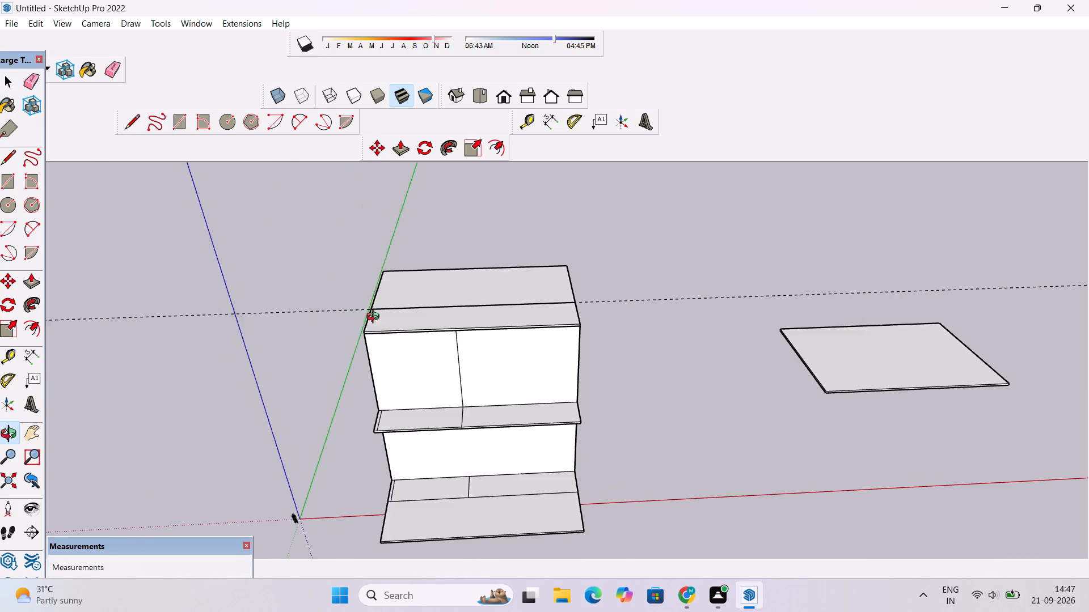
drag(375, 318, 375, 296)
scroll(484, 334, up, 4)
scroll(487, 331, down, 2)
shift+drag(491, 328, 450, 333)
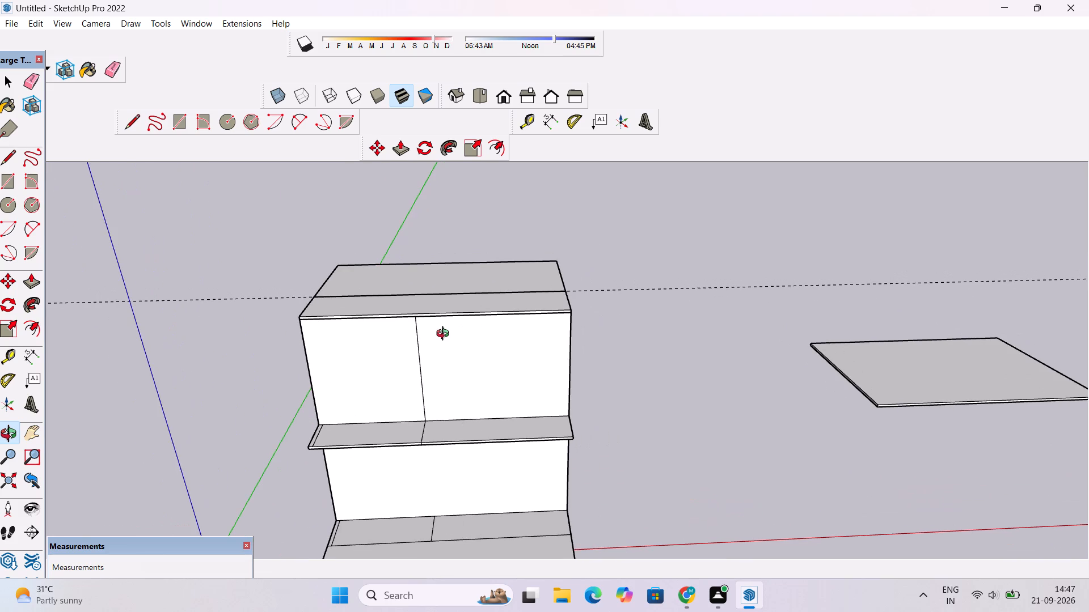
scroll(446, 345, down, 1)
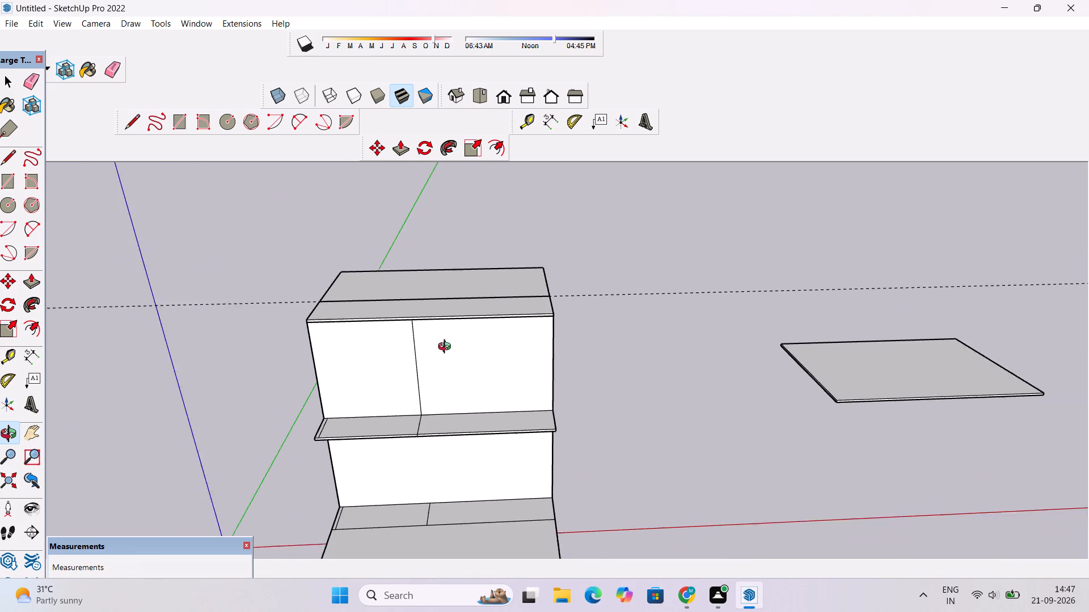
scroll(447, 348, down, 3)
drag(478, 409, 407, 320)
drag(409, 353, 442, 384)
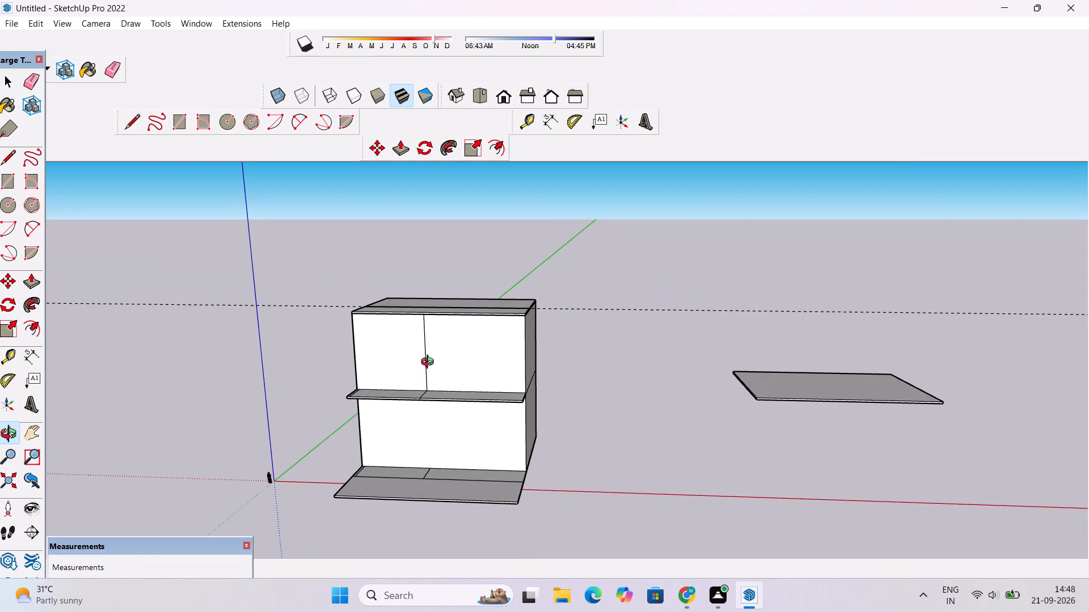
scroll(430, 363, up, 2)
scroll(429, 360, down, 3)
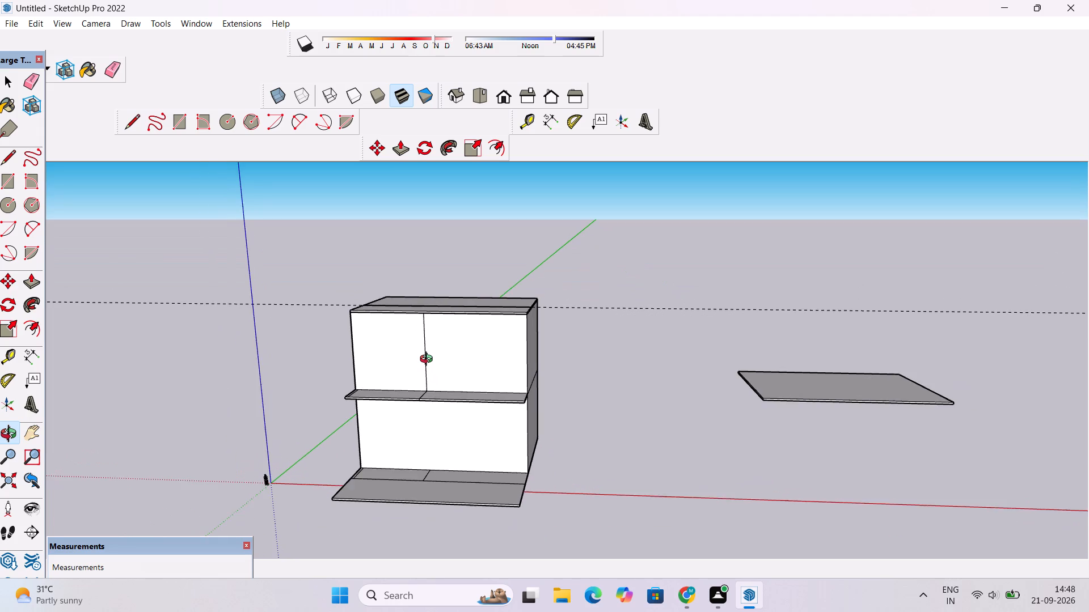
drag(431, 377, 449, 443)
scroll(424, 359, up, 4)
drag(425, 361, 687, 384)
drag(654, 409, 571, 414)
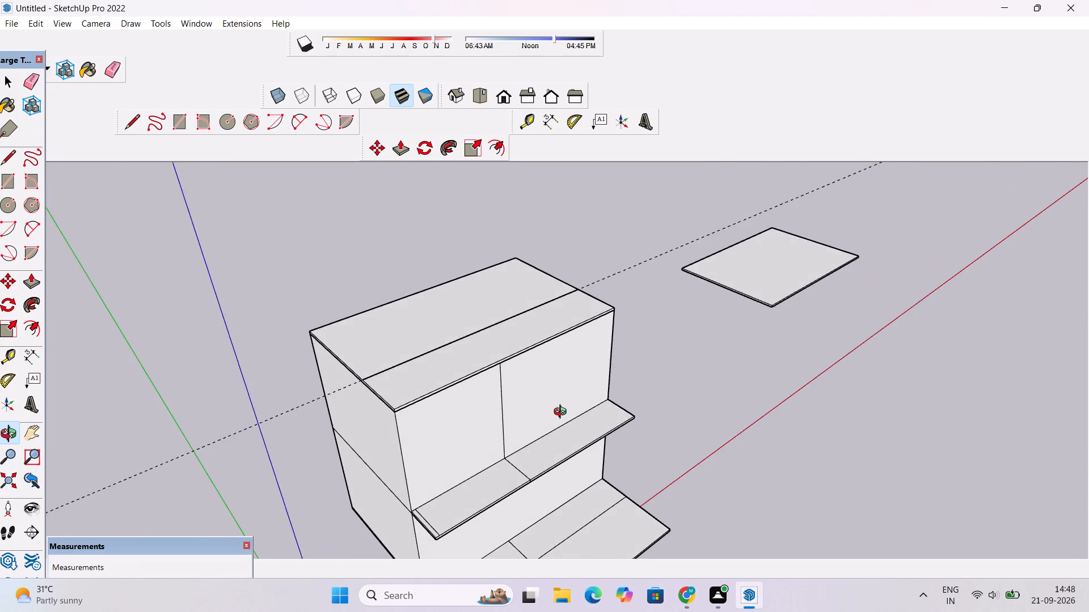
Explode the group of the roof slab on top of the house.
drag(548, 425, 510, 375)
drag(521, 406, 489, 360)
scroll(486, 352, down, 3)
drag(517, 379, 461, 372)
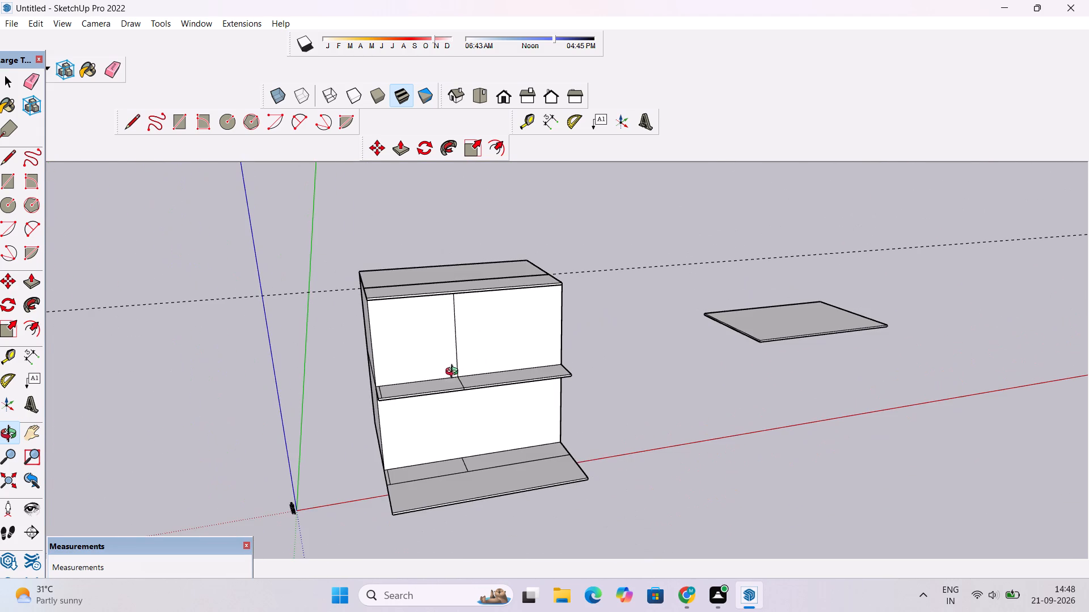
drag(495, 368, 451, 348)
scroll(446, 357, up, 4)
drag(484, 340, 472, 419)
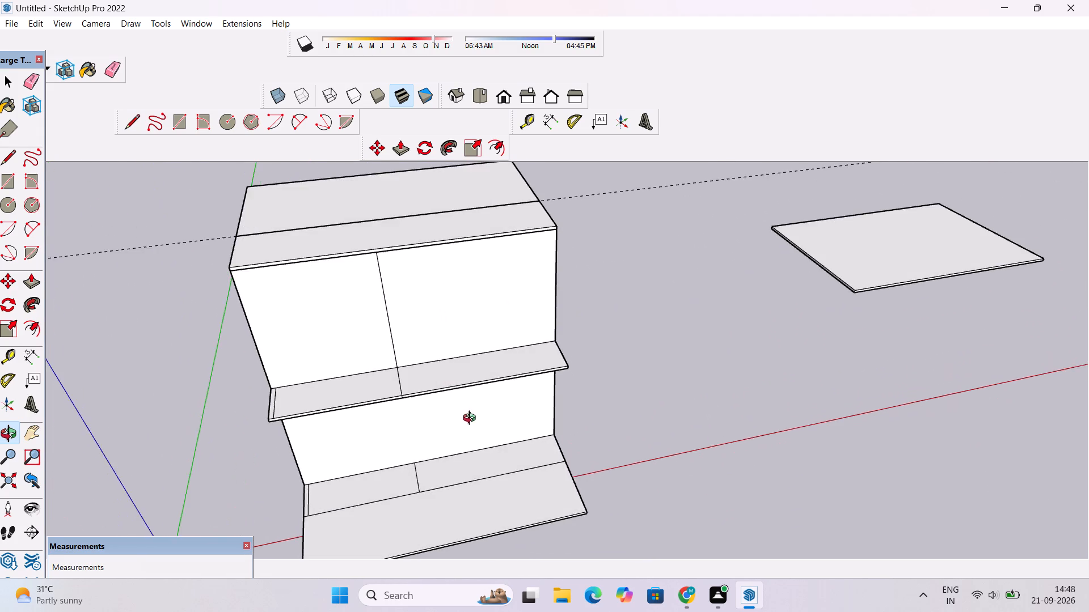
drag(472, 419, 472, 420)
scroll(458, 382, up, 2)
shift+drag(460, 368, 419, 400)
scroll(410, 376, up, 1)
key(p)
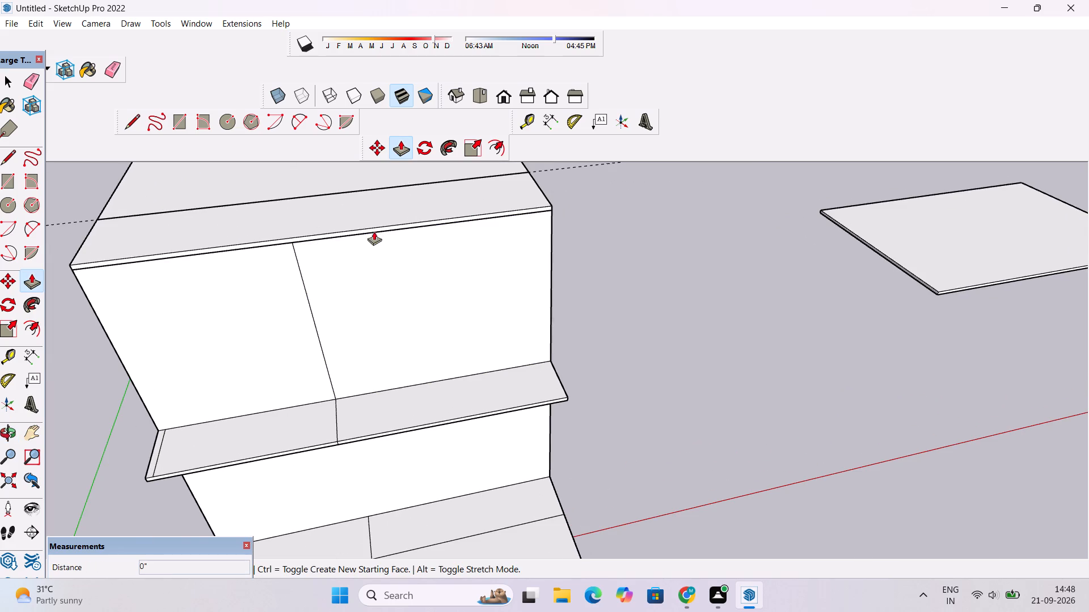
scroll(349, 241, up, 8)
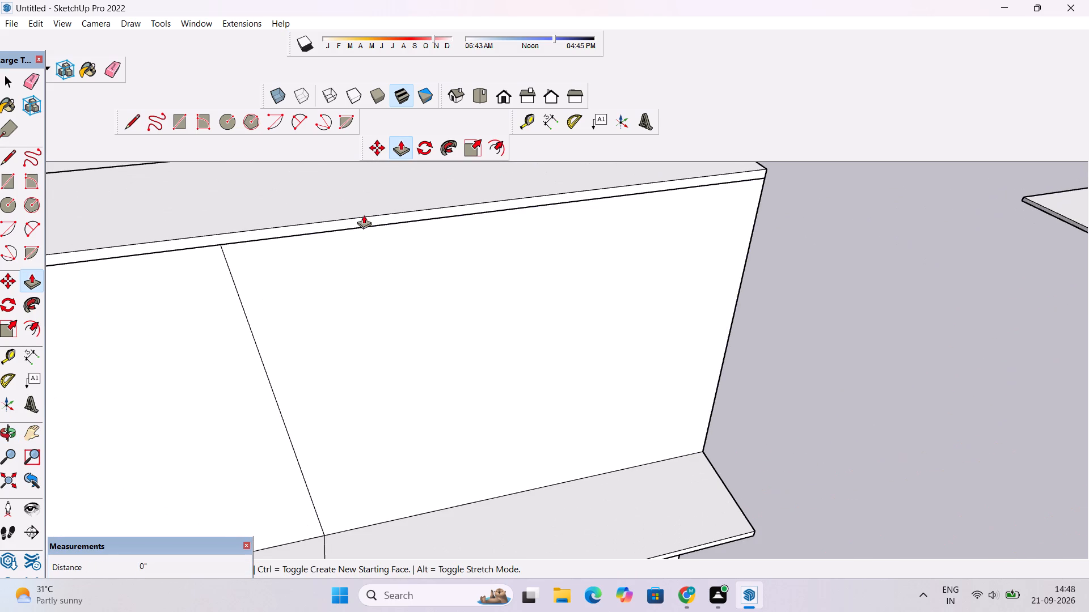
key(space)
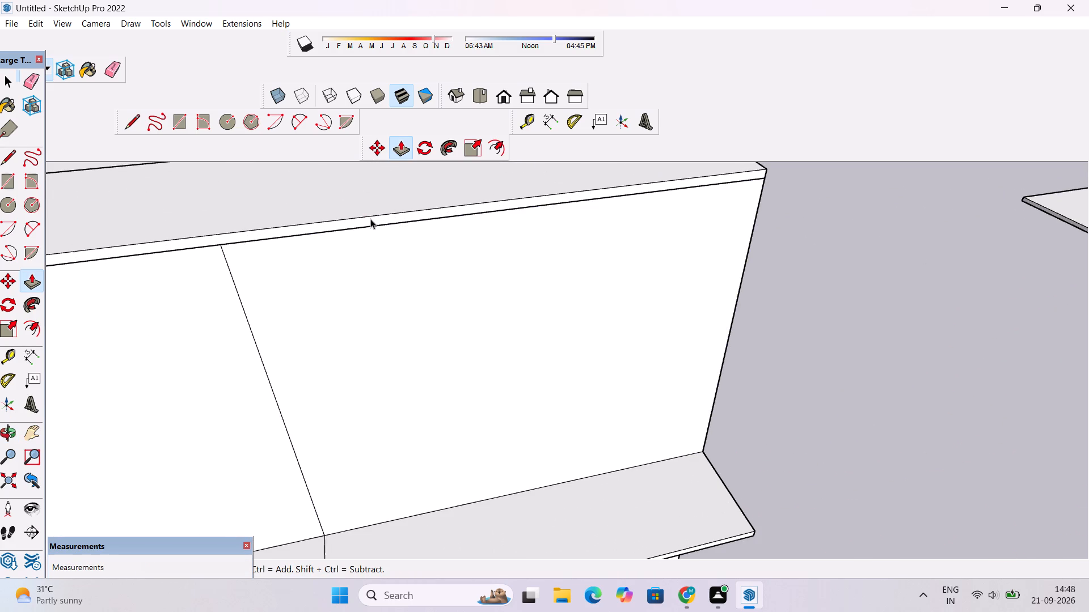
click(371, 220)
right_click(374, 219)
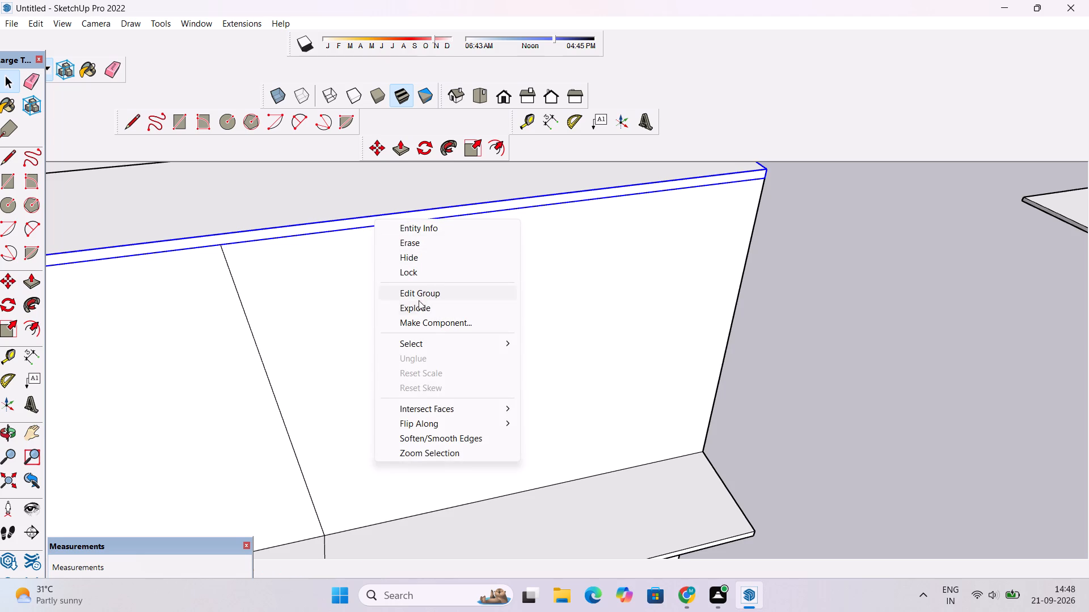
click(421, 305)
scroll(411, 303, down, 11)
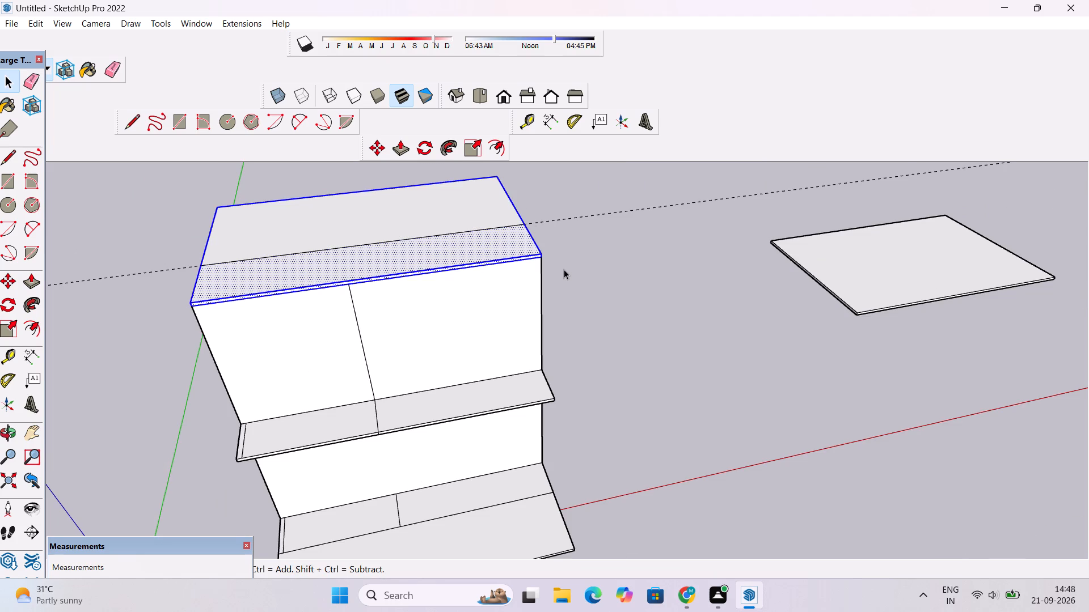
click(564, 269)
Push/Pull the roof slab's front edge face outward 15', level with the front edge of the first-floor overhang.
key(p)
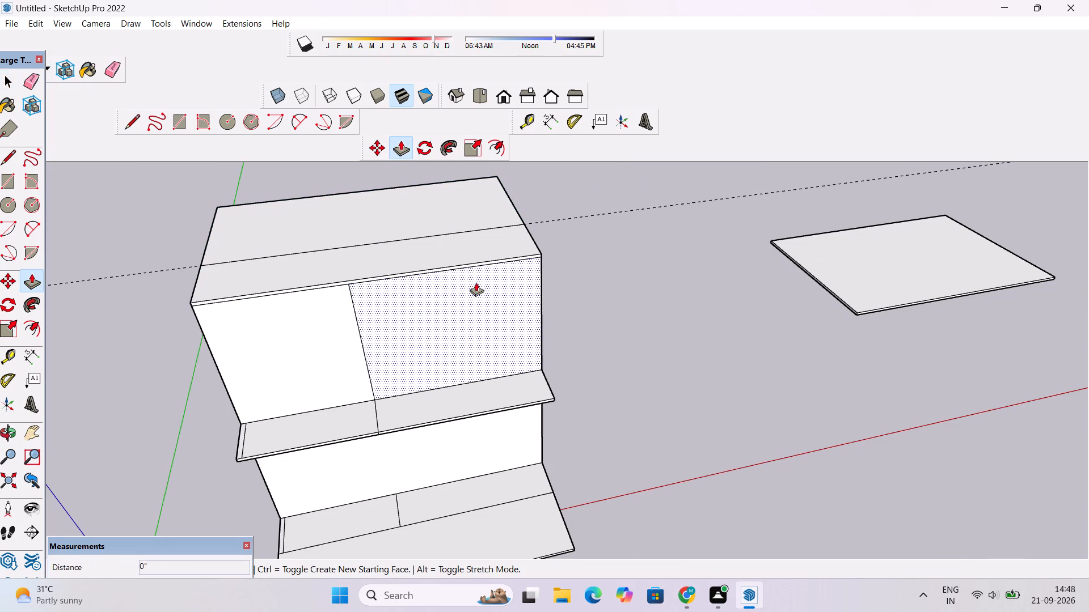
scroll(421, 276, up, 4)
click(413, 270)
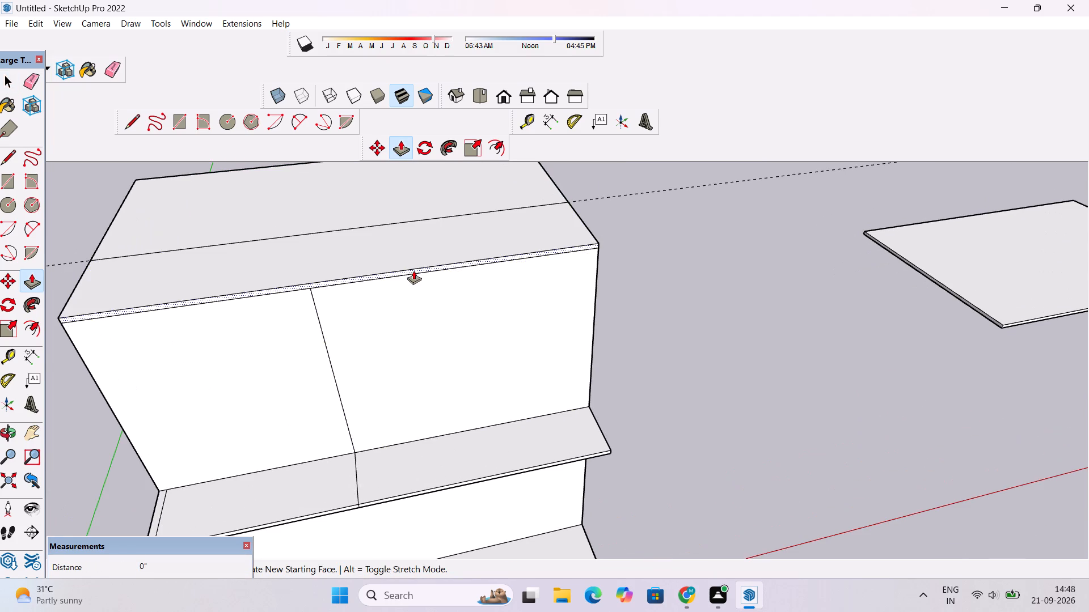
scroll(457, 302, down, 6)
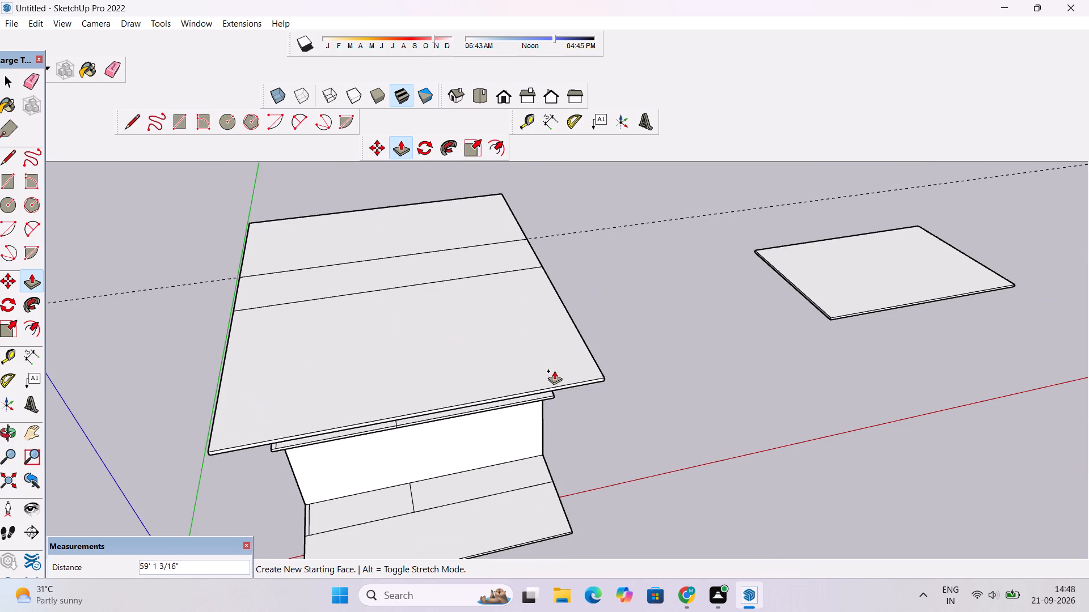
scroll(628, 365, down, 5)
scroll(636, 365, up, 5)
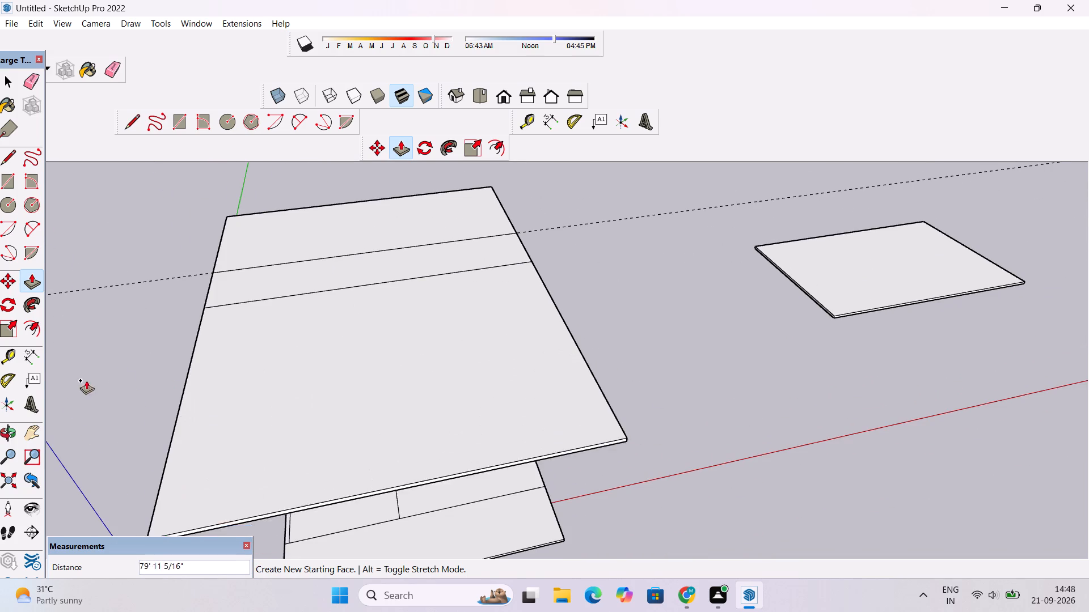
click(0, 432)
drag(556, 376, 238, 410)
drag(534, 399, 461, 358)
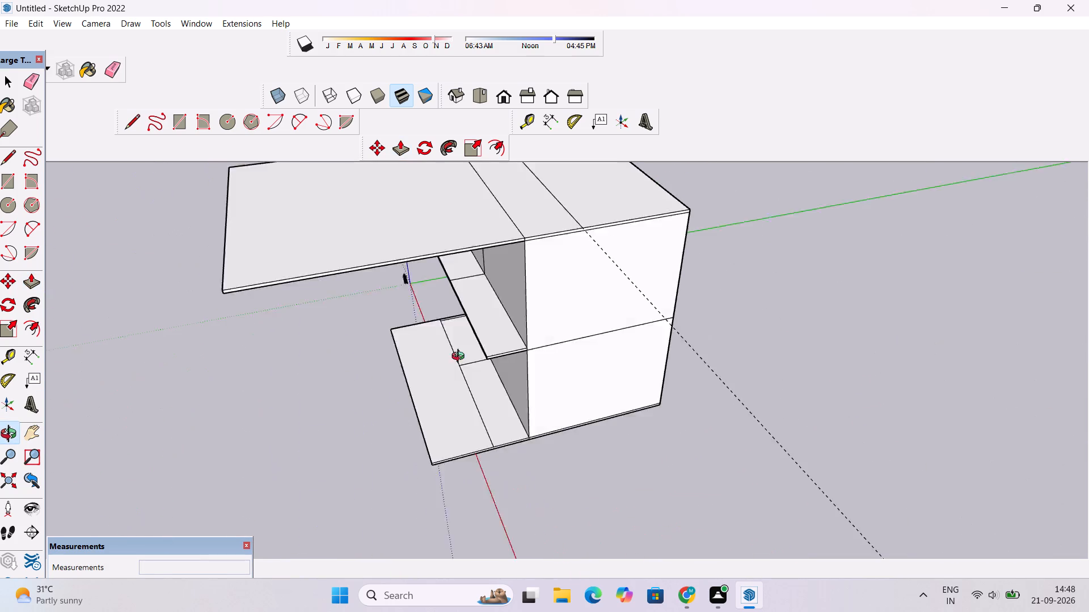
drag(461, 358, 443, 330)
shift+drag(459, 359, 450, 380)
drag(450, 380, 451, 346)
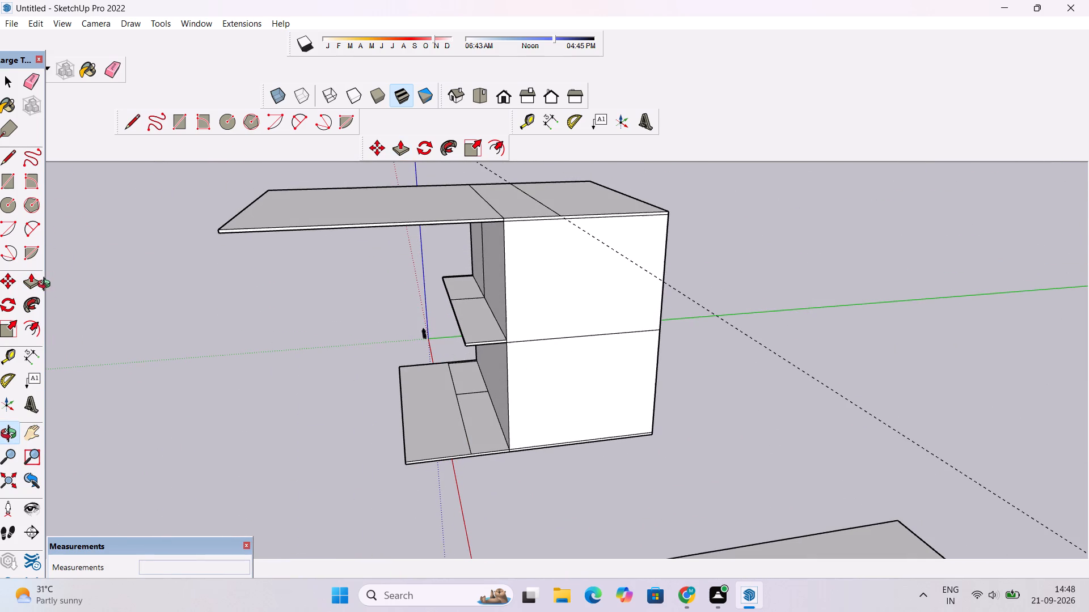
click(38, 286)
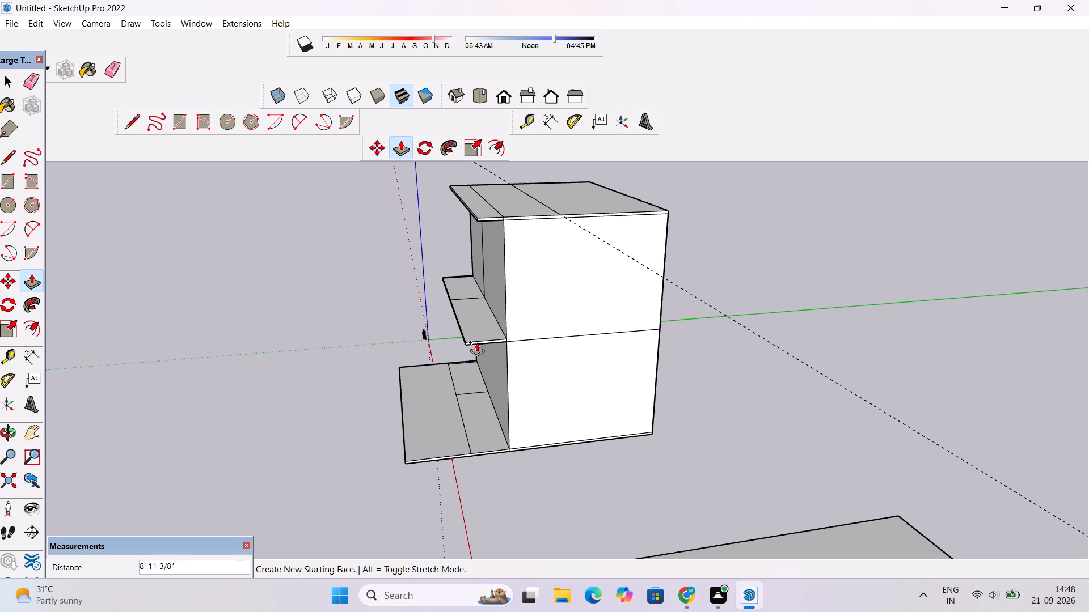
scroll(462, 337, up, 5)
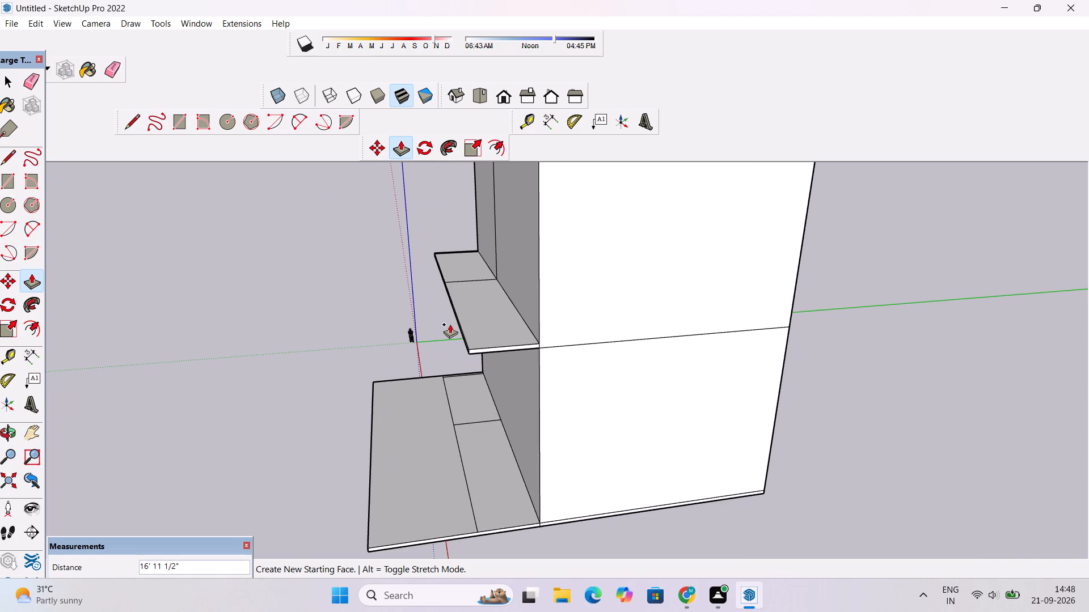
scroll(450, 324, up, 4)
scroll(449, 326, down, 3)
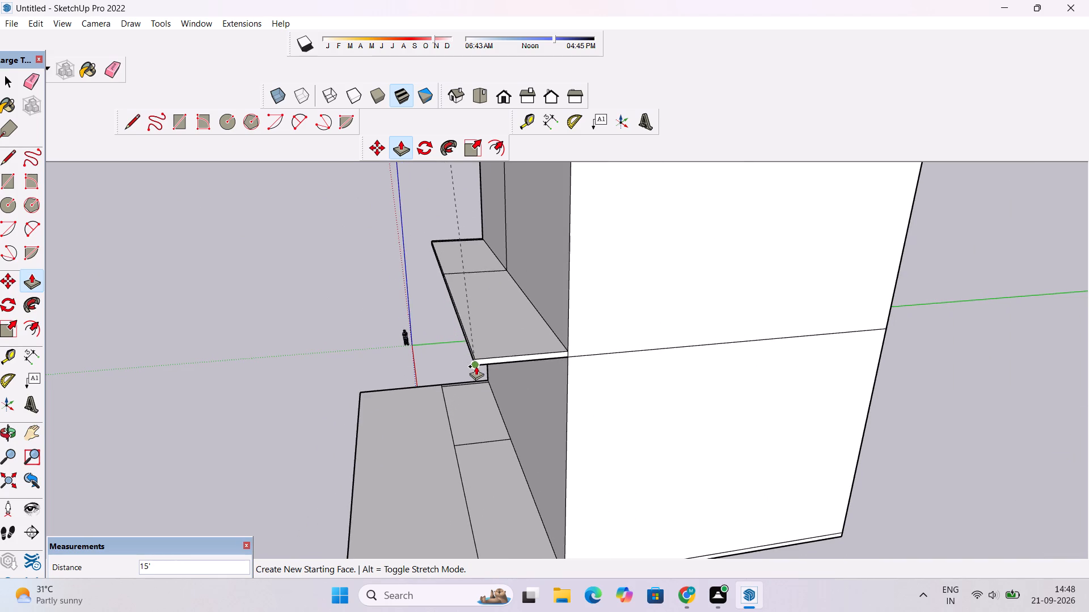
click(476, 364)
Erase the construction guide running across the top of the roof slab.
scroll(425, 364, down, 8)
key(o)
scroll(427, 372, down, 4)
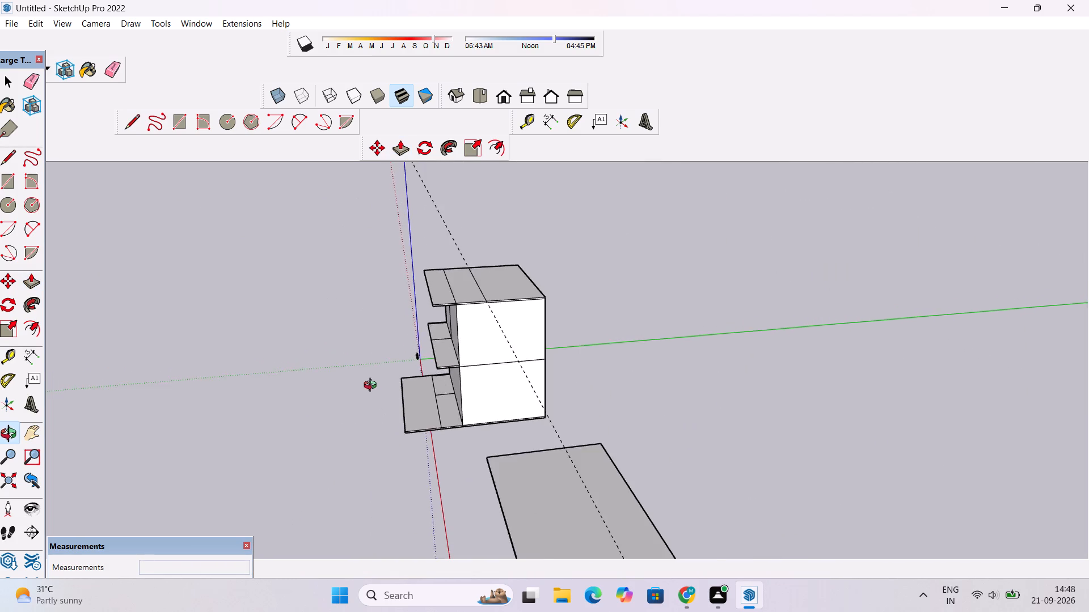
drag(373, 386, 615, 325)
drag(542, 341, 632, 413)
drag(508, 367, 507, 463)
shift+drag(544, 407, 504, 377)
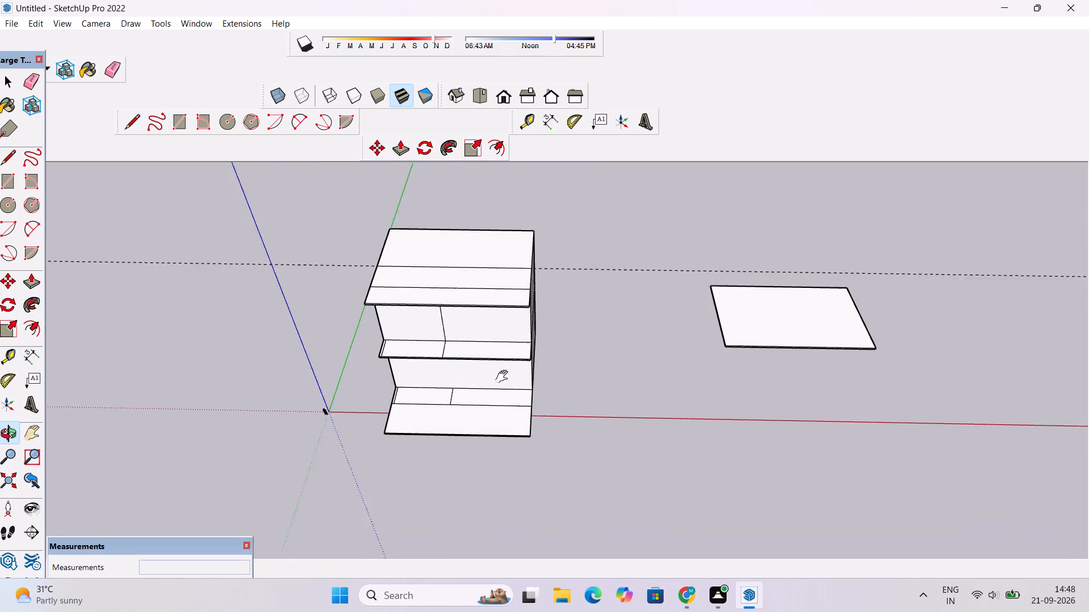
shift+drag(504, 377, 493, 377)
drag(489, 392, 524, 431)
key(e)
drag(272, 275, 275, 310)
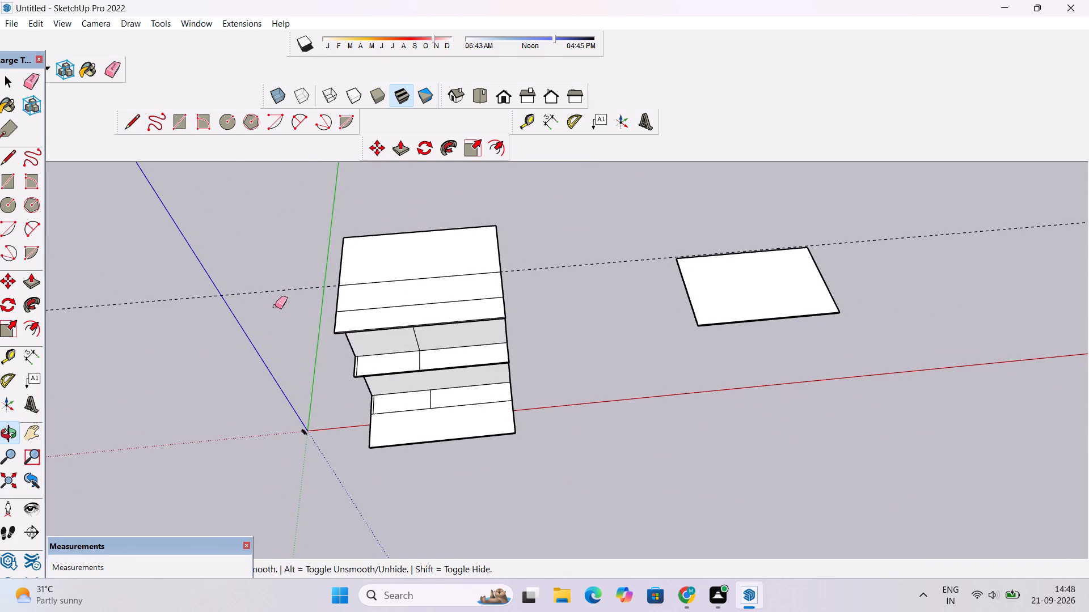
scroll(275, 299, up, 7)
drag(276, 275, 280, 284)
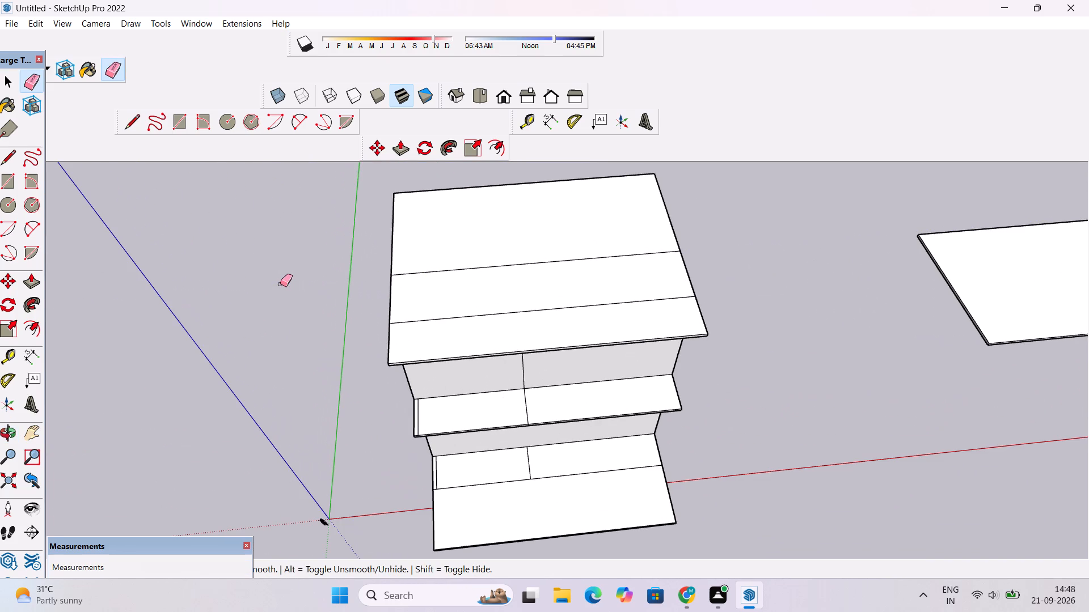
Examine the extended roof slab and its dividing lines from front, raised and corner angles.
scroll(285, 286, down, 2)
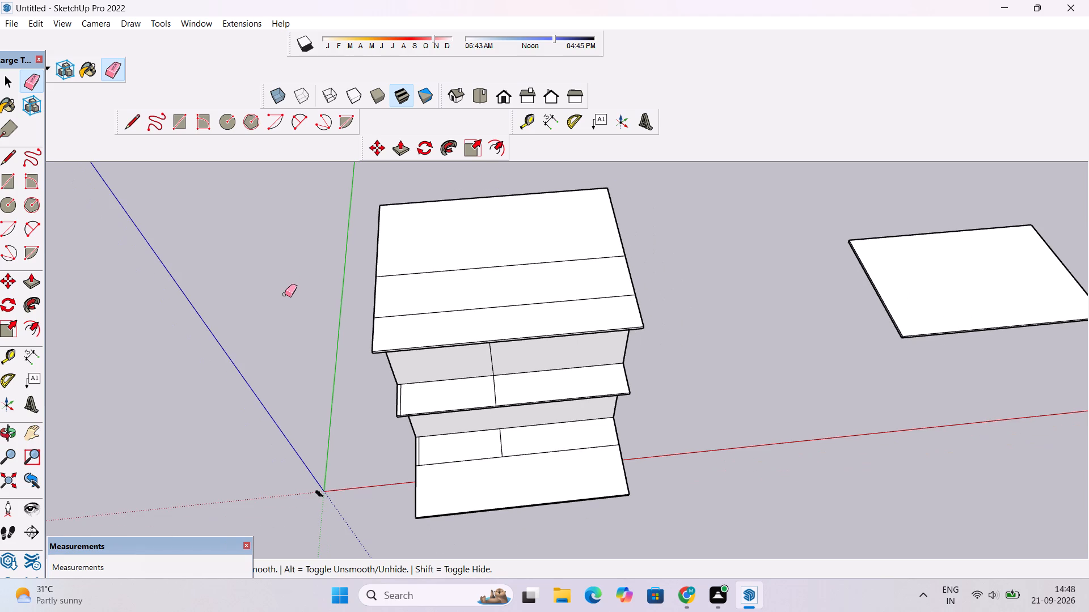
scroll(285, 294, down, 5)
scroll(285, 294, up, 6)
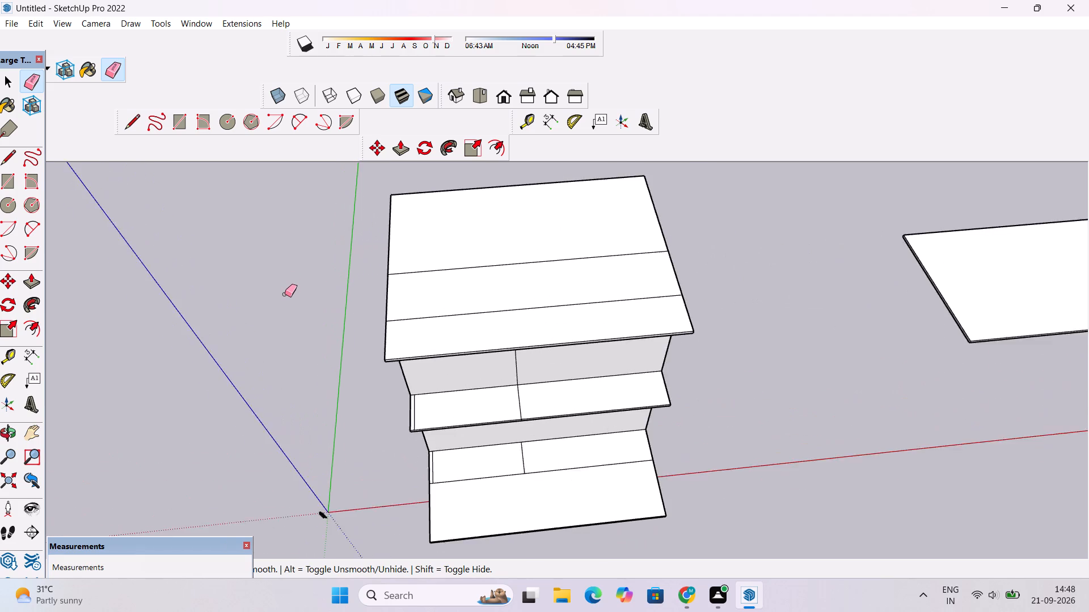
scroll(285, 294, up, 5)
scroll(285, 294, down, 4)
scroll(284, 294, up, 2)
key(o)
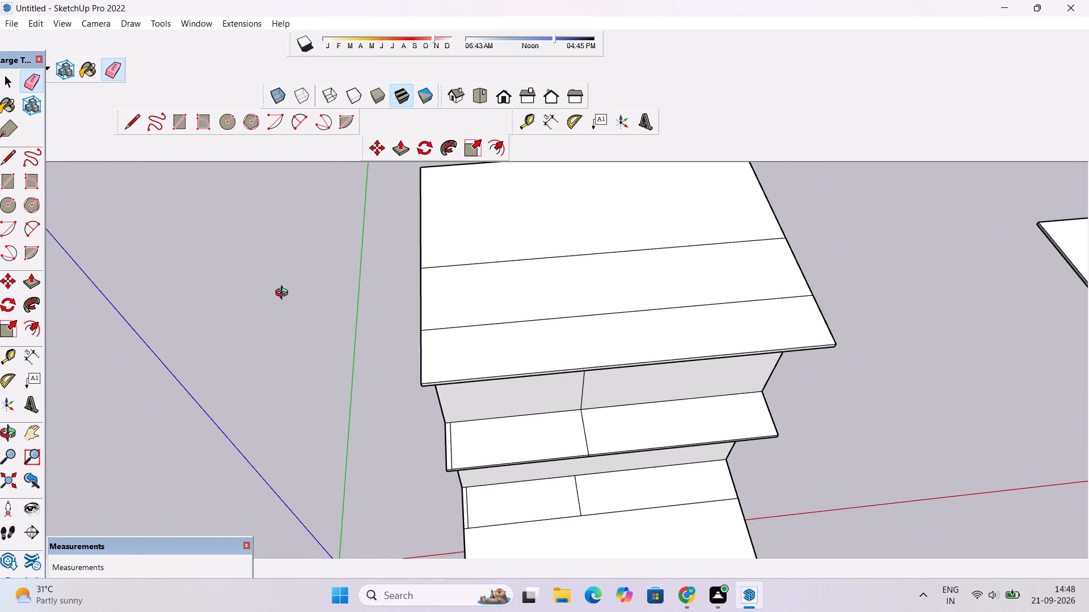
drag(309, 355, 298, 278)
scroll(297, 246, down, 5)
shift+drag(463, 232, 362, 264)
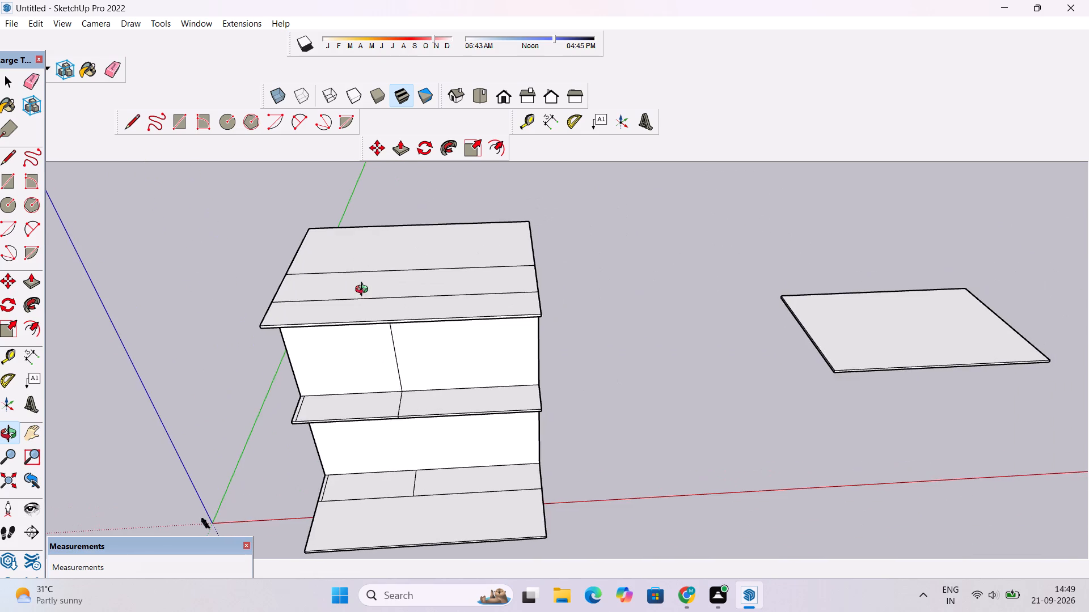
scroll(364, 291, up, 5)
scroll(364, 291, down, 2)
drag(375, 308, 361, 245)
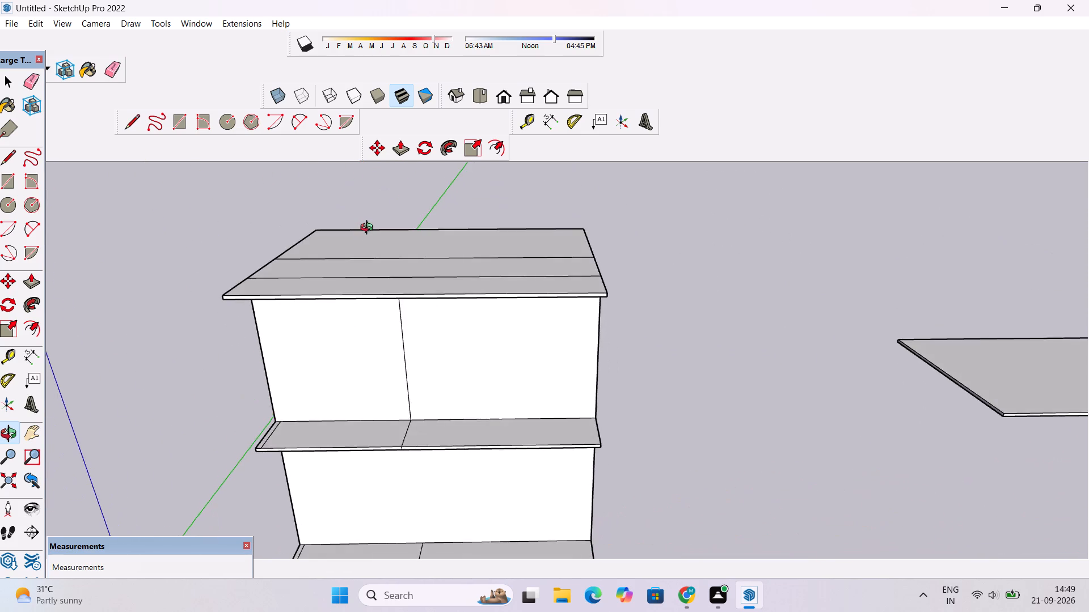
scroll(369, 229, down, 7)
scroll(379, 314, down, 4)
drag(379, 303, 273, 489)
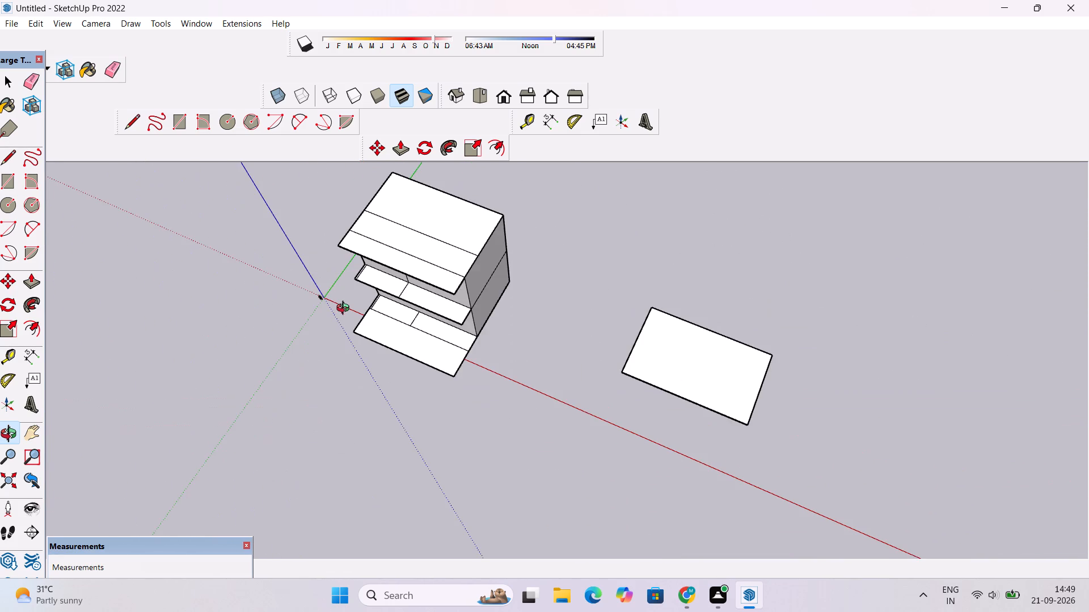
scroll(345, 296, up, 4)
drag(345, 296, 434, 309)
scroll(432, 292, down, 3)
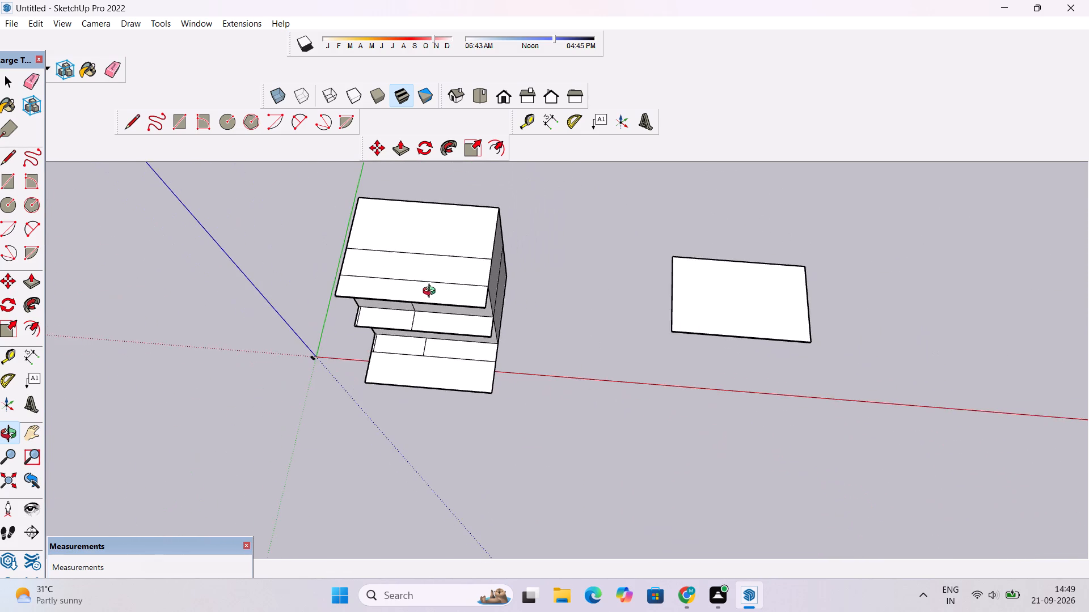
drag(406, 288, 460, 312)
scroll(461, 266, up, 2)
shift+drag(461, 265, 415, 275)
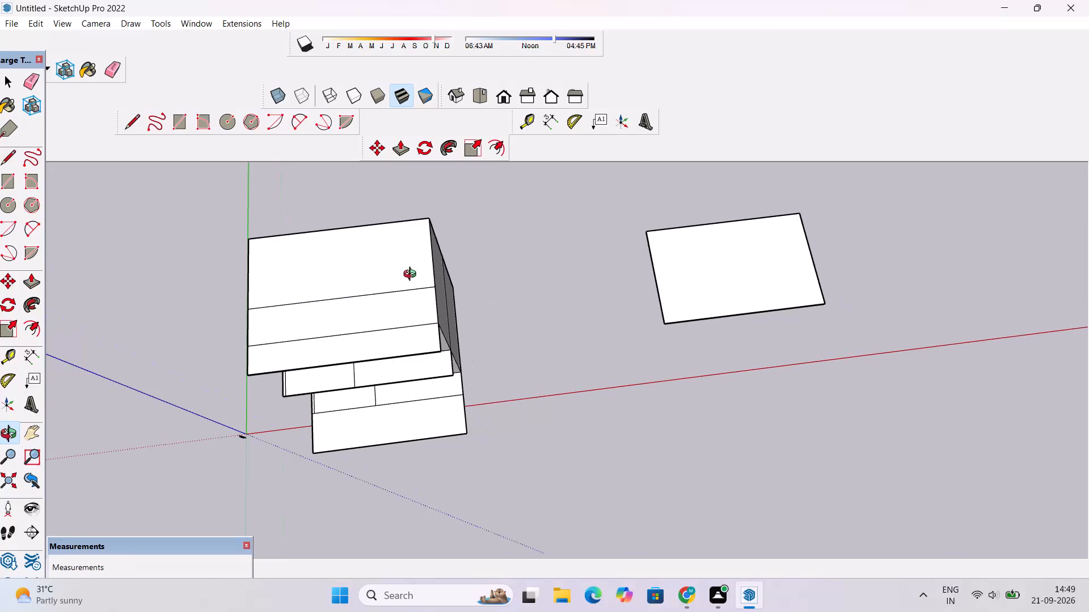
Examine the house front, with its roof, overhang and base slabs, from low corner, straight front and raised views.
scroll(412, 275, down, 3)
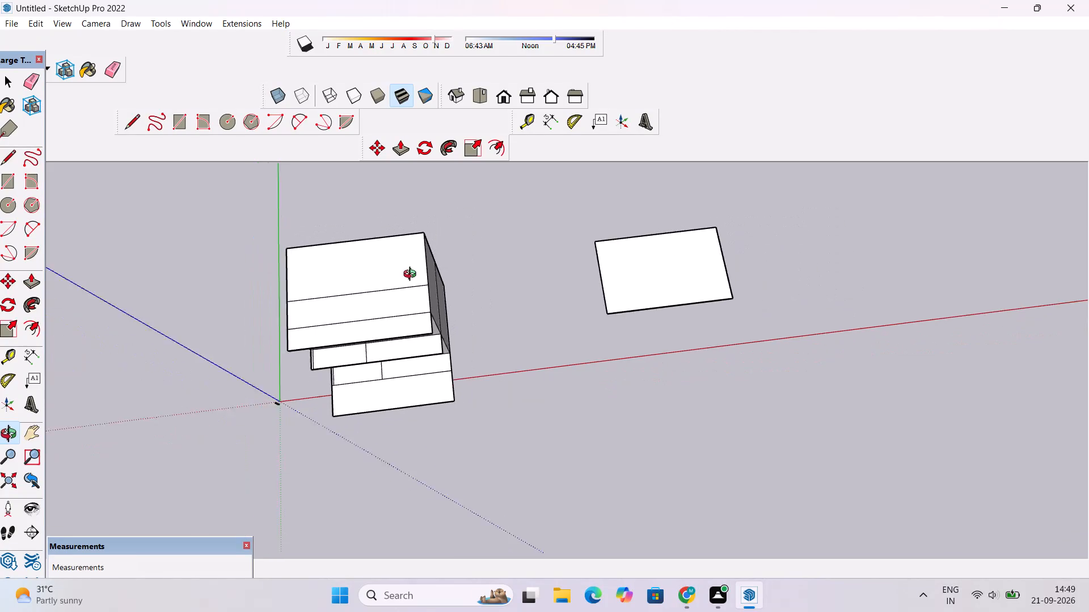
scroll(412, 275, down, 6)
drag(319, 342, 324, 141)
drag(472, 393, 366, 364)
scroll(362, 322, up, 3)
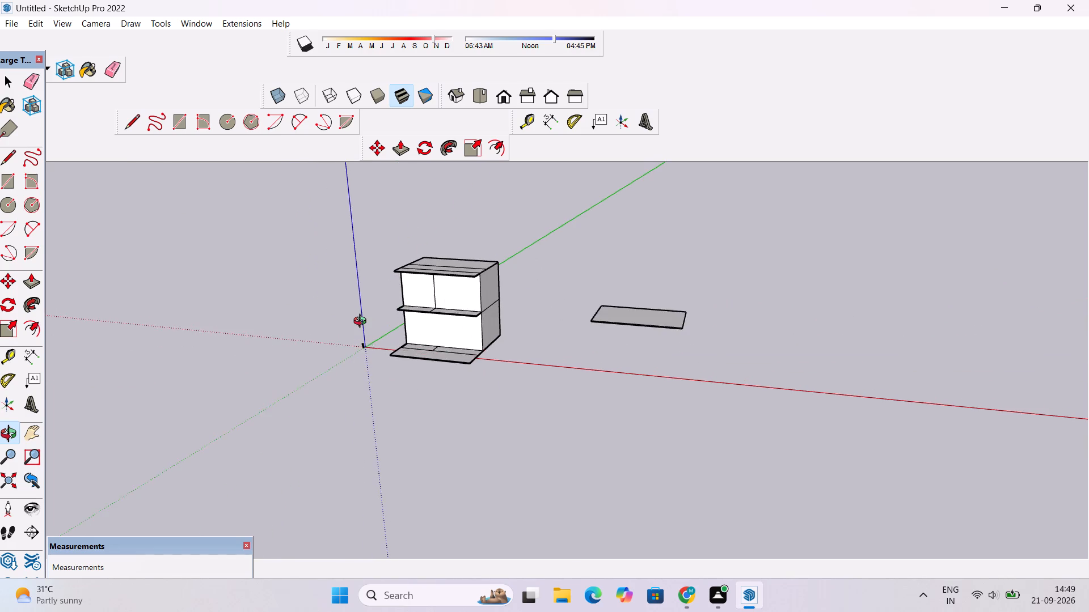
scroll(362, 322, up, 5)
drag(362, 321, 424, 321)
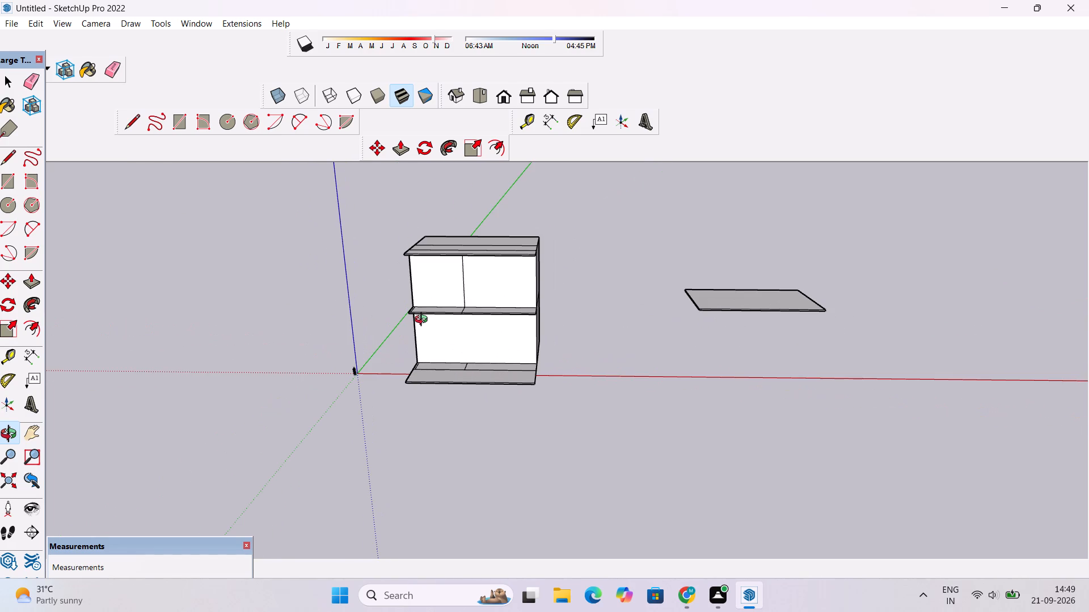
scroll(424, 321, down, 1)
shift+drag(433, 311, 461, 329)
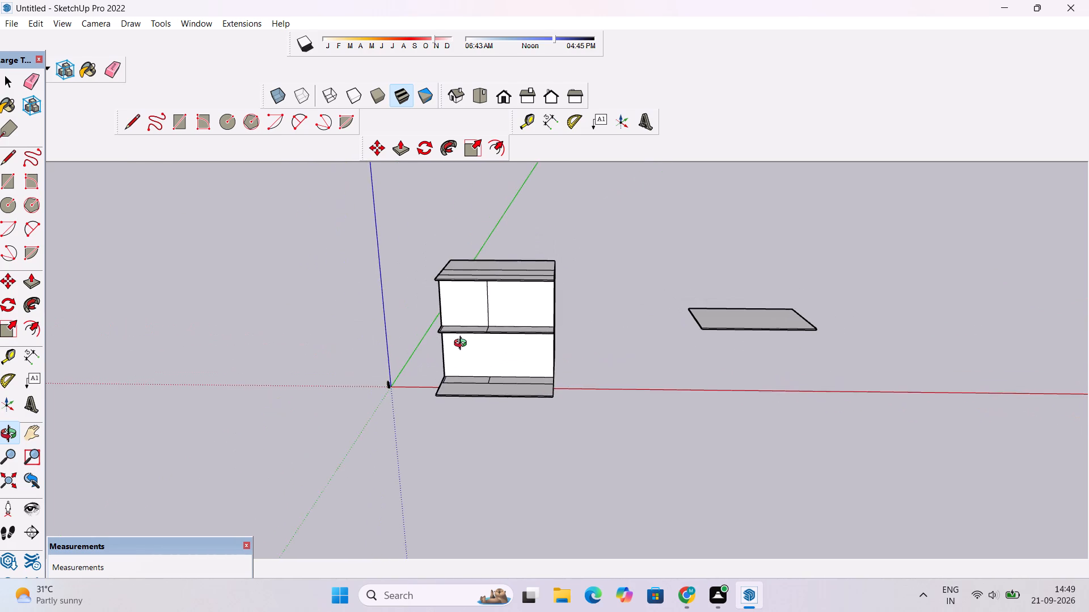
scroll(463, 345, up, 2)
scroll(463, 345, down, 1)
shift+drag(463, 345, 466, 304)
scroll(466, 304, up, 1)
drag(476, 317, 481, 329)
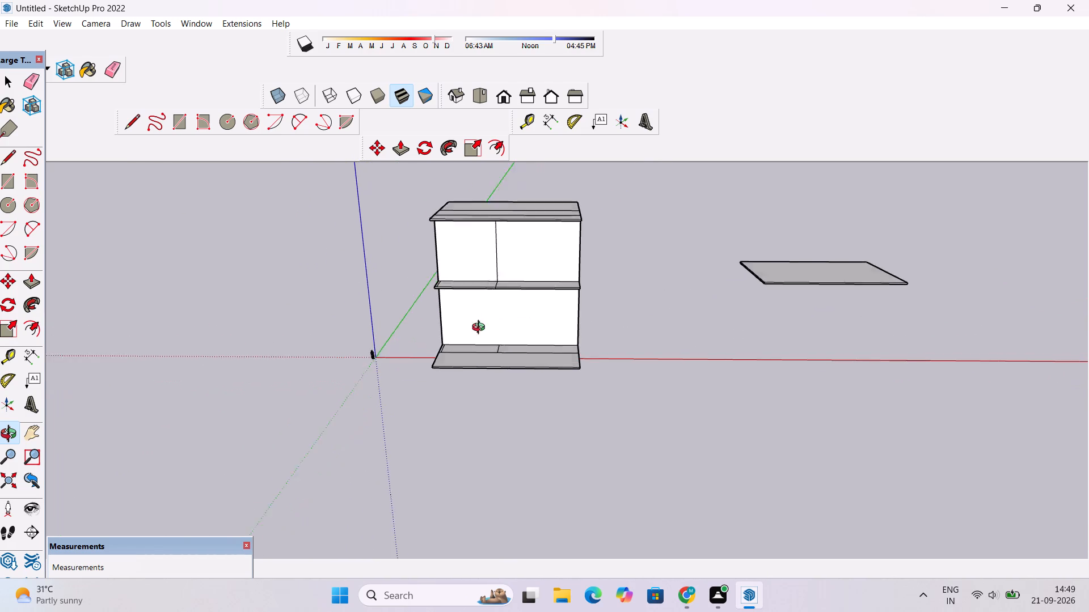
drag(481, 329, 497, 445)
scroll(424, 313, up, 3)
drag(428, 298, 428, 305)
shift+drag(432, 301, 441, 338)
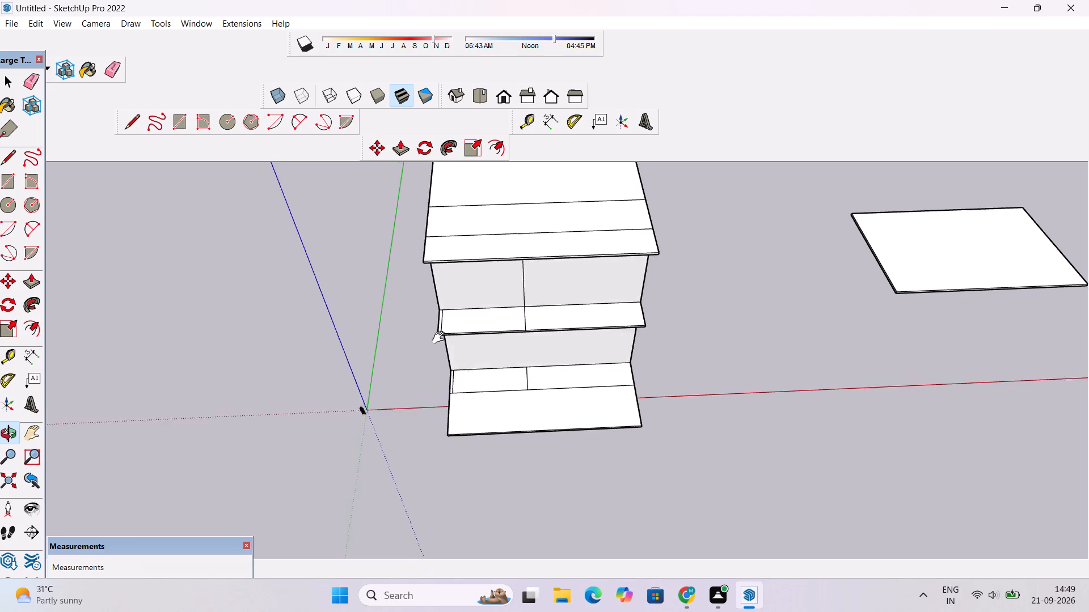
shift+drag(441, 338, 440, 358)
scroll(439, 316, up, 1)
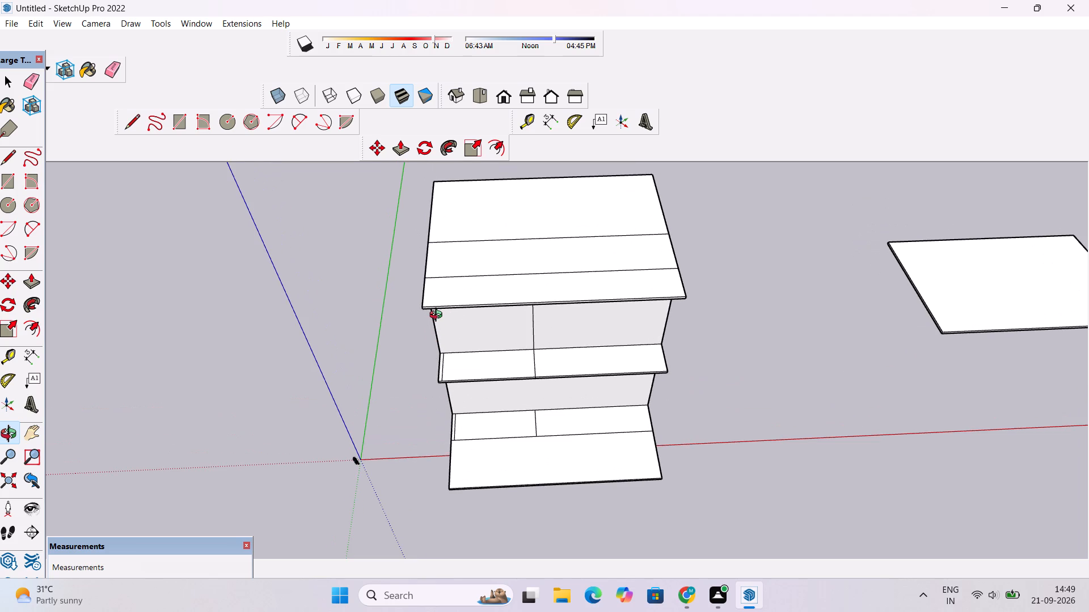
Place a construction guide 1'6" in from the roof slab's left edge, parallel to that edge.
drag(438, 316, 434, 359)
scroll(426, 329, up, 4)
drag(425, 359, 428, 405)
drag(428, 406, 434, 355)
scroll(434, 354, up, 2)
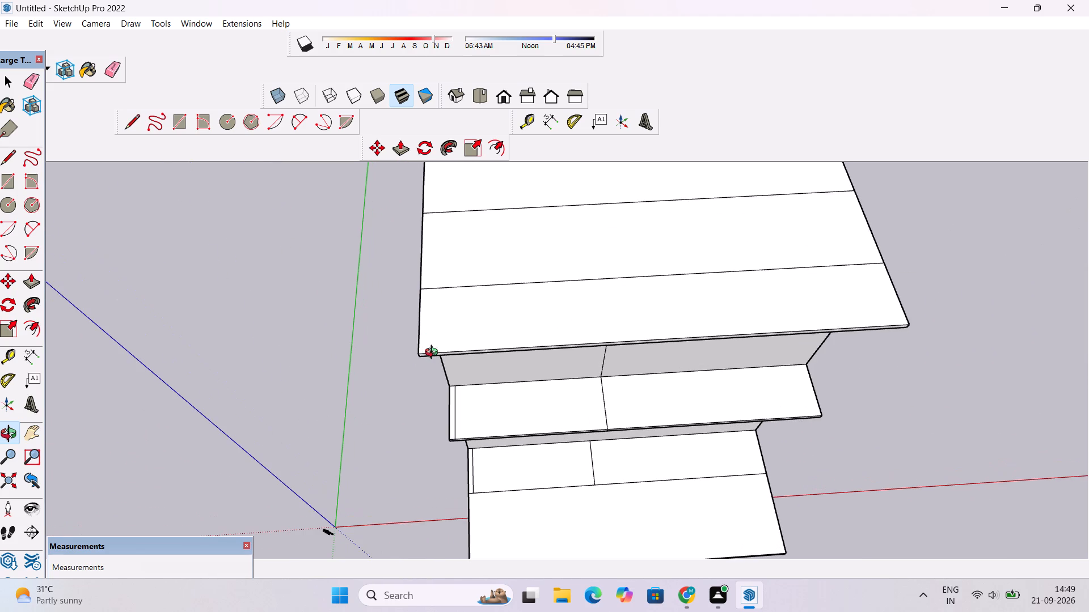
key(t)
scroll(425, 334, up, 3)
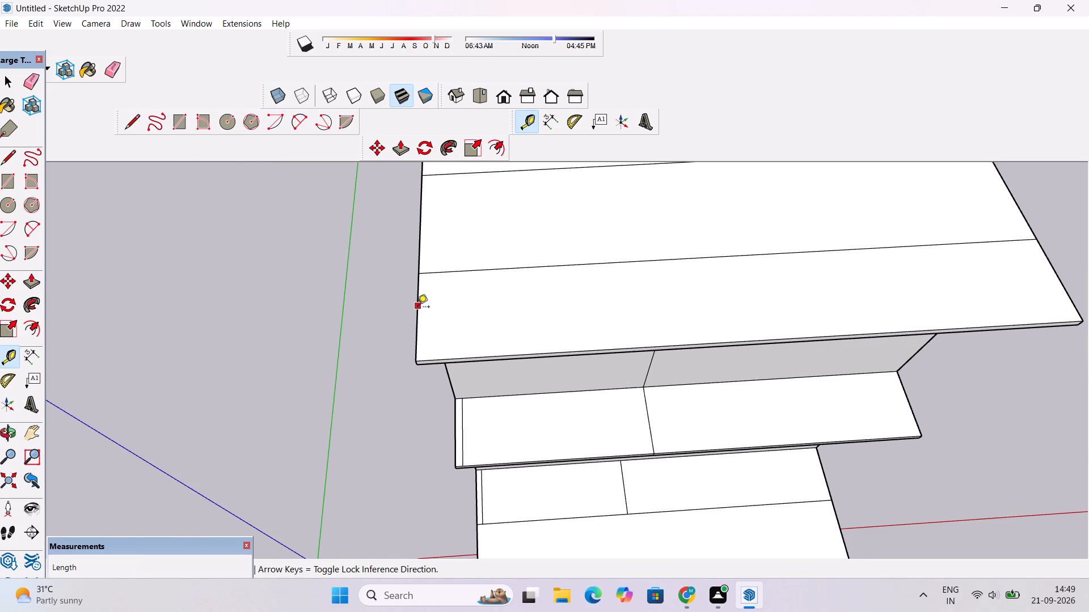
click(417, 316)
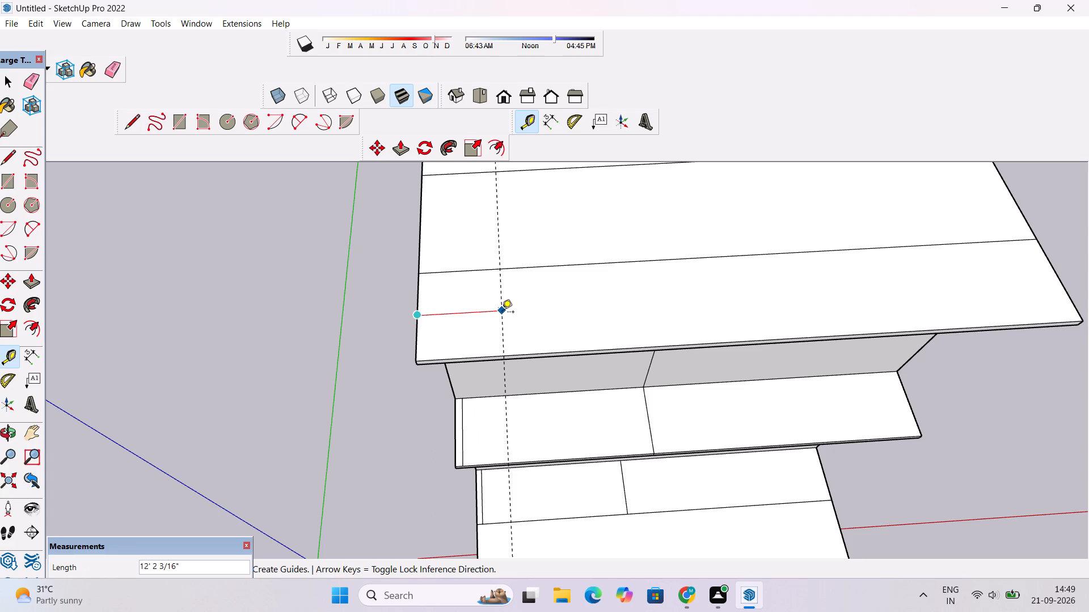
text(1'6)
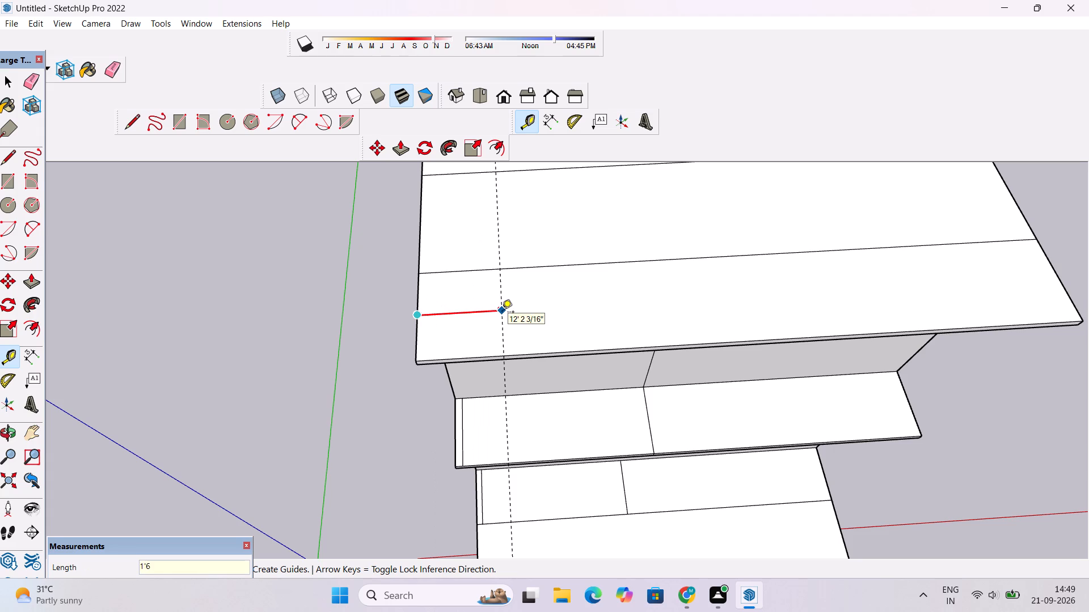
key(shift+quotedbl)
key(Return)
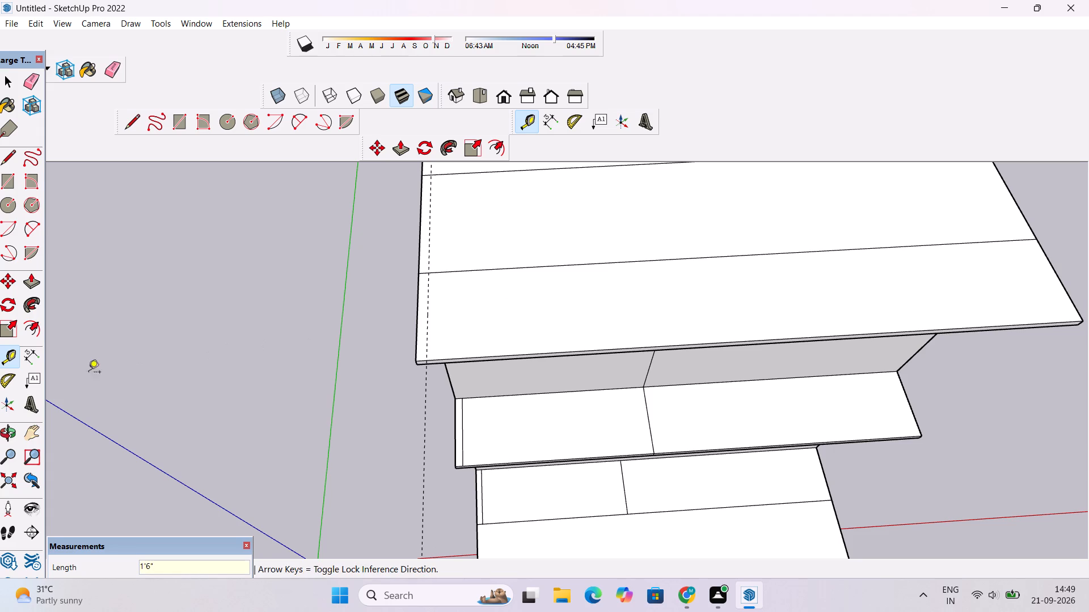
Draw a 15' line along the guide from the roof slab's front edge back to the first dividing line.
click(129, 125)
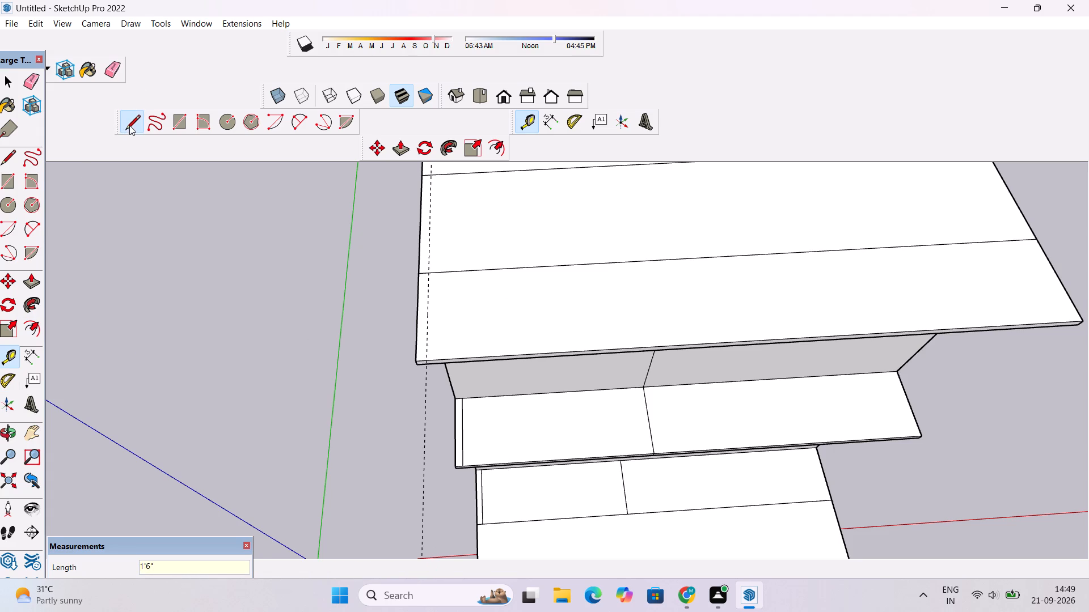
scroll(434, 337, up, 7)
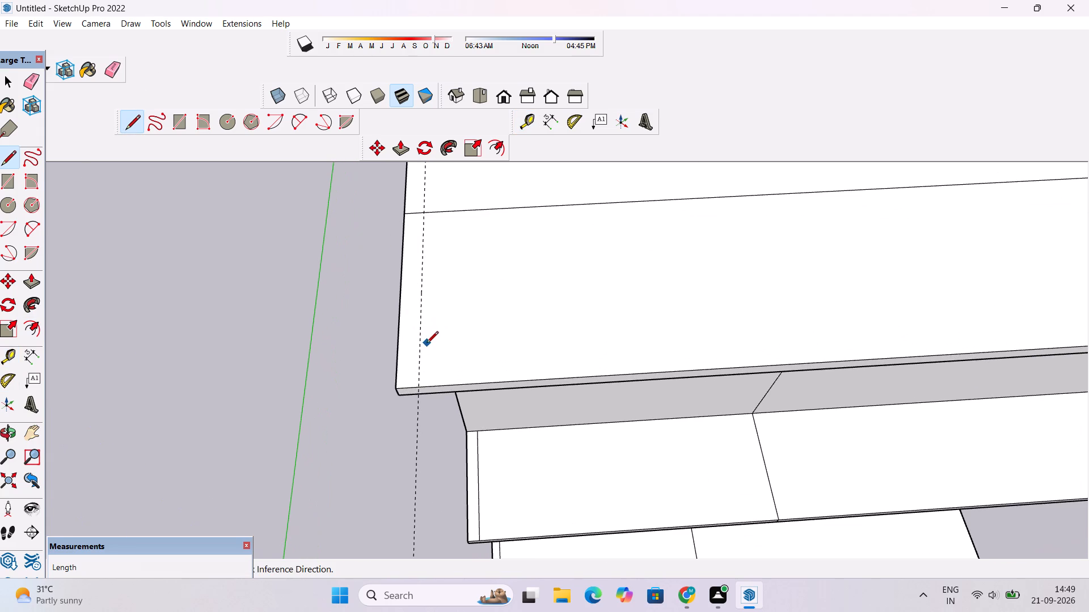
click(418, 386)
click(423, 215)
Erase the construction guide running along the roof slab's left side.
scroll(423, 215, down, 7)
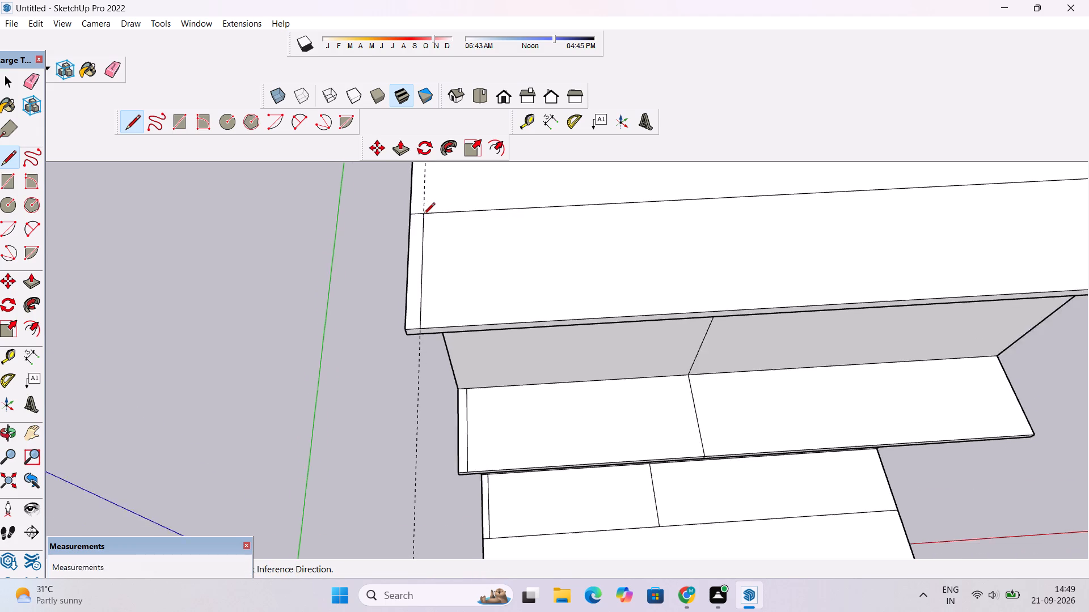
scroll(423, 215, down, 20)
scroll(423, 215, down, 6)
scroll(423, 215, up, 3)
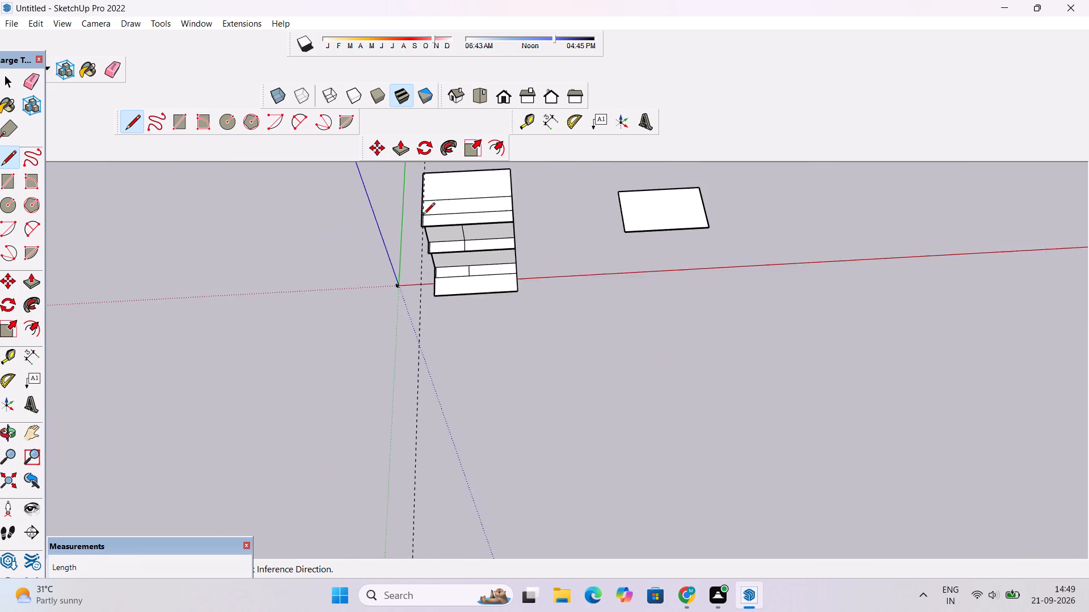
scroll(423, 215, up, 8)
key(space)
text(e)
drag(416, 358, 420, 367)
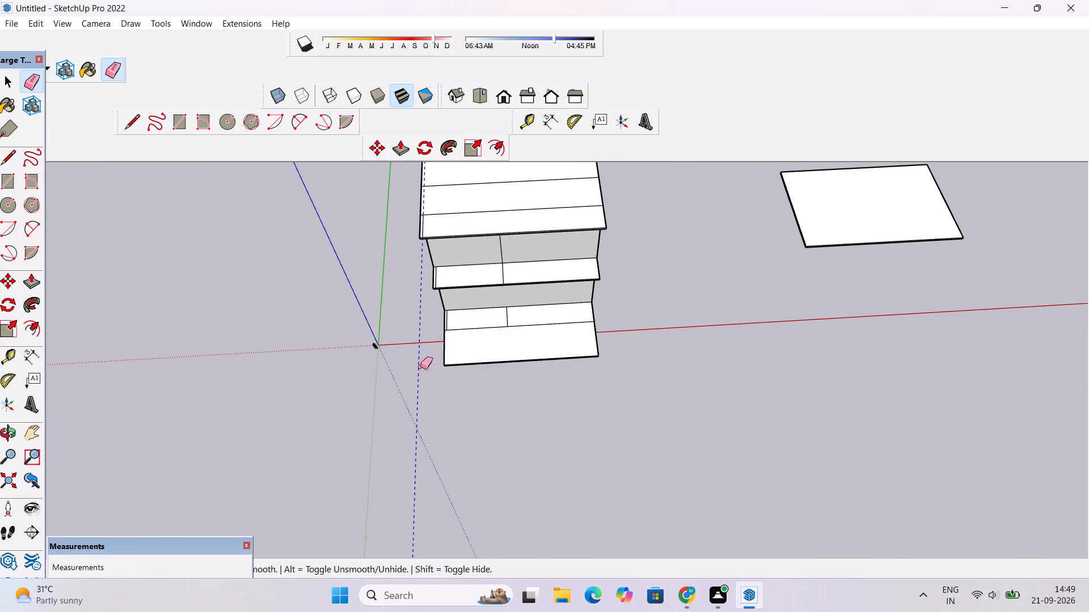
drag(420, 367, 432, 384)
Examine the whole house front, with its roof, overhang and base slabs, from raised, low and corner angles.
scroll(429, 344, down, 1)
scroll(455, 222, down, 1)
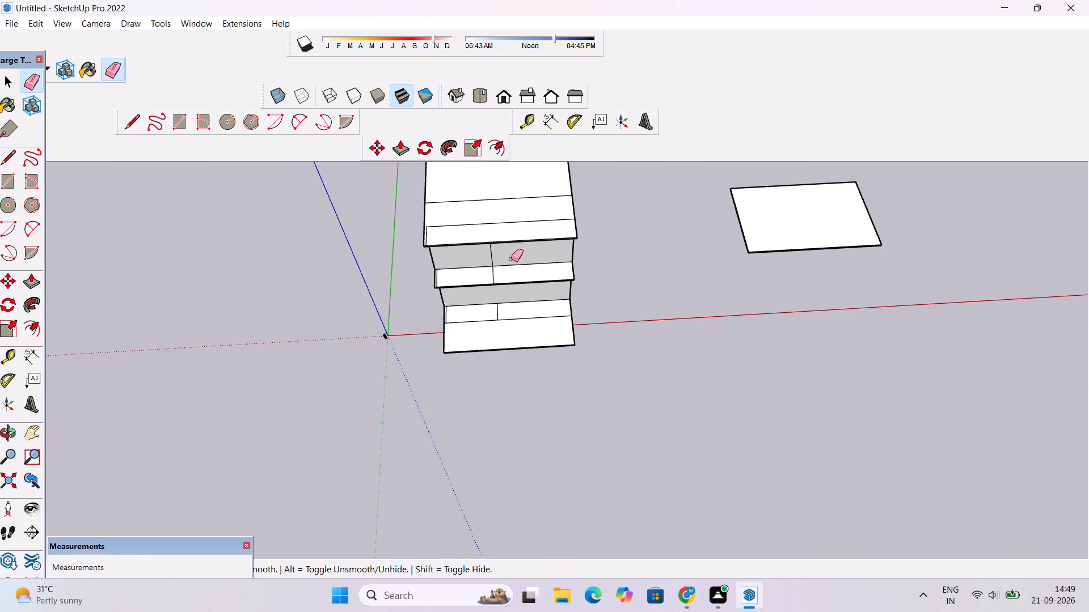
scroll(499, 280, down, 2)
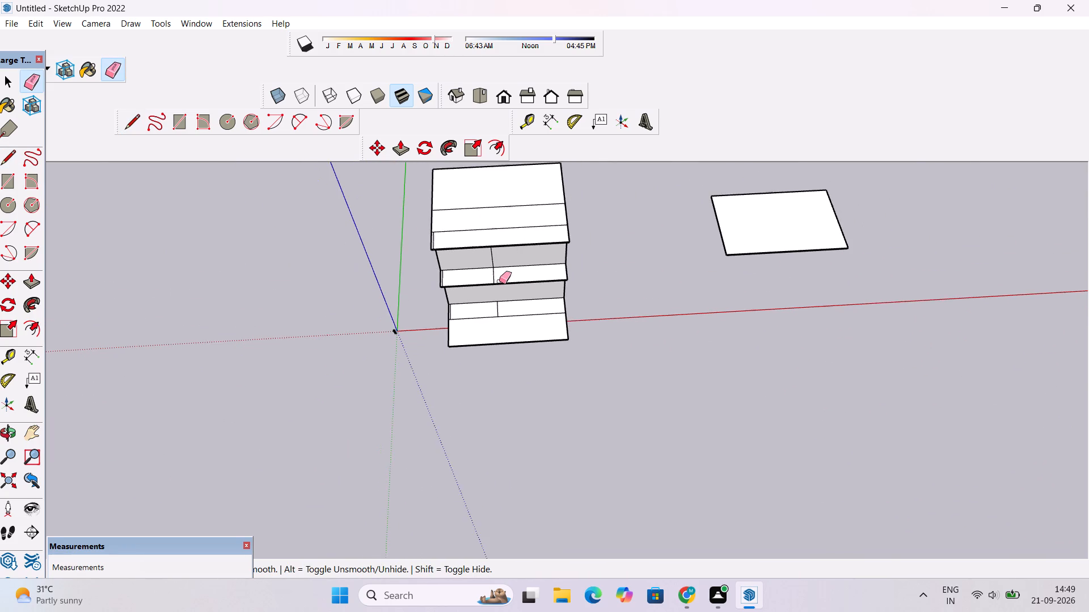
scroll(499, 281, down, 4)
scroll(493, 283, up, 4)
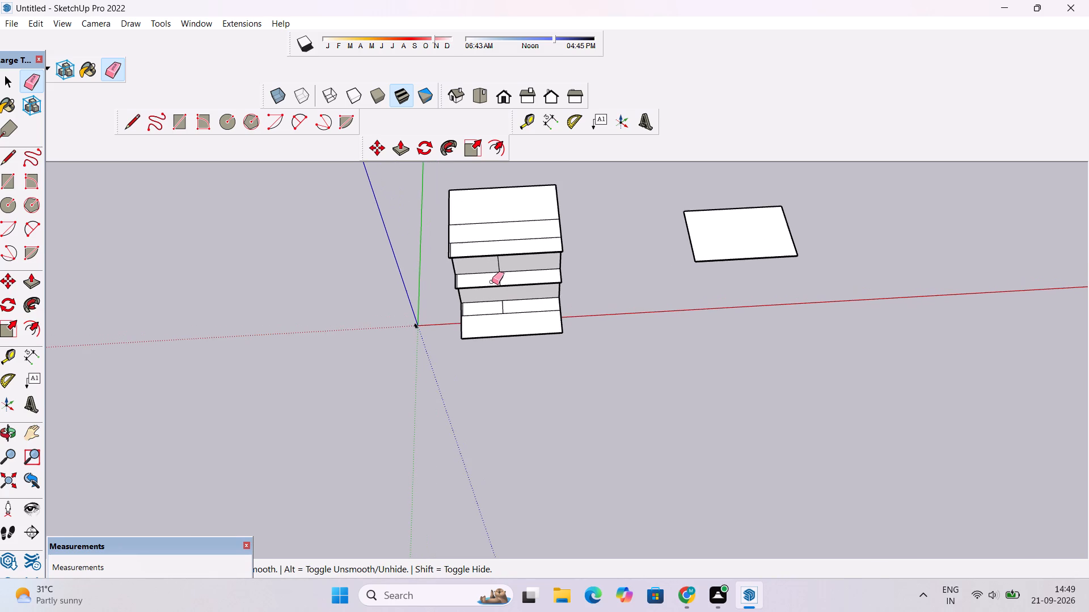
key(o)
scroll(479, 284, down, 4)
shift+drag(429, 290, 563, 294)
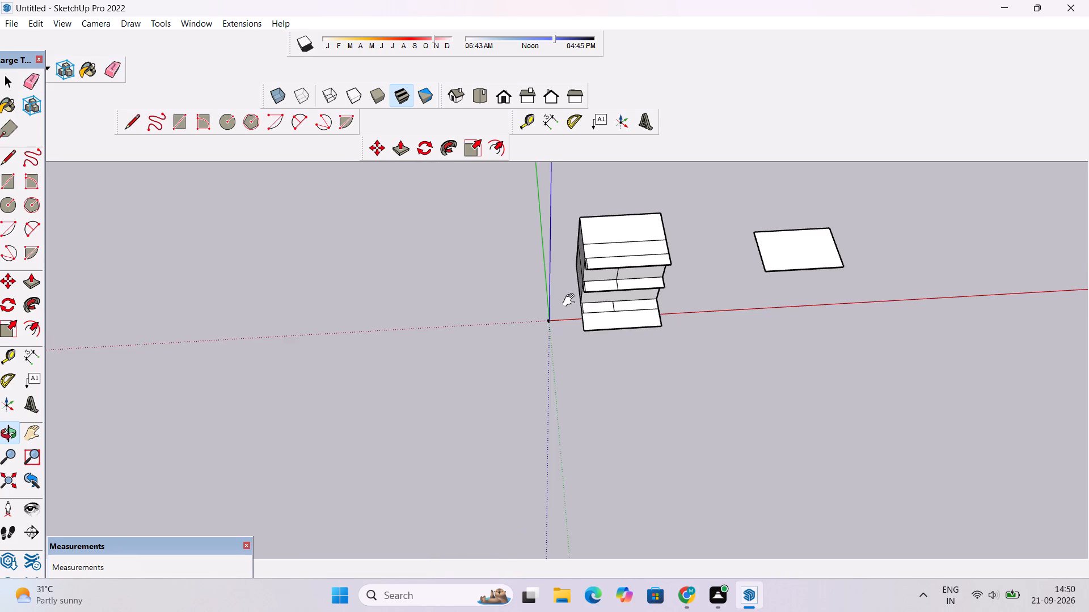
scroll(597, 273, up, 5)
drag(639, 317, 653, 183)
scroll(651, 279, up, 3)
shift+drag(701, 257, 615, 257)
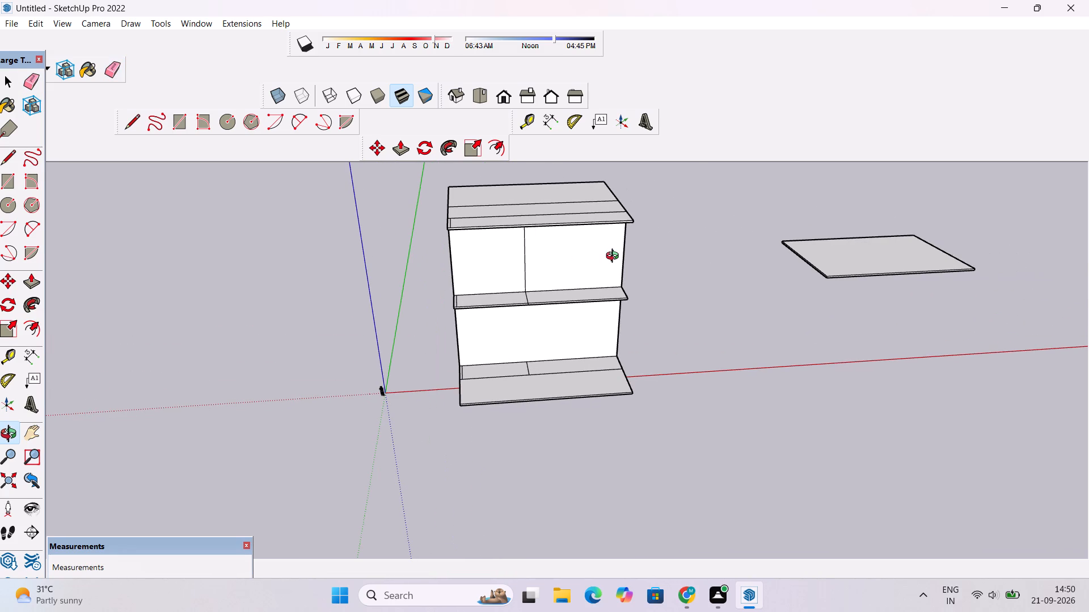
scroll(615, 257, down, 2)
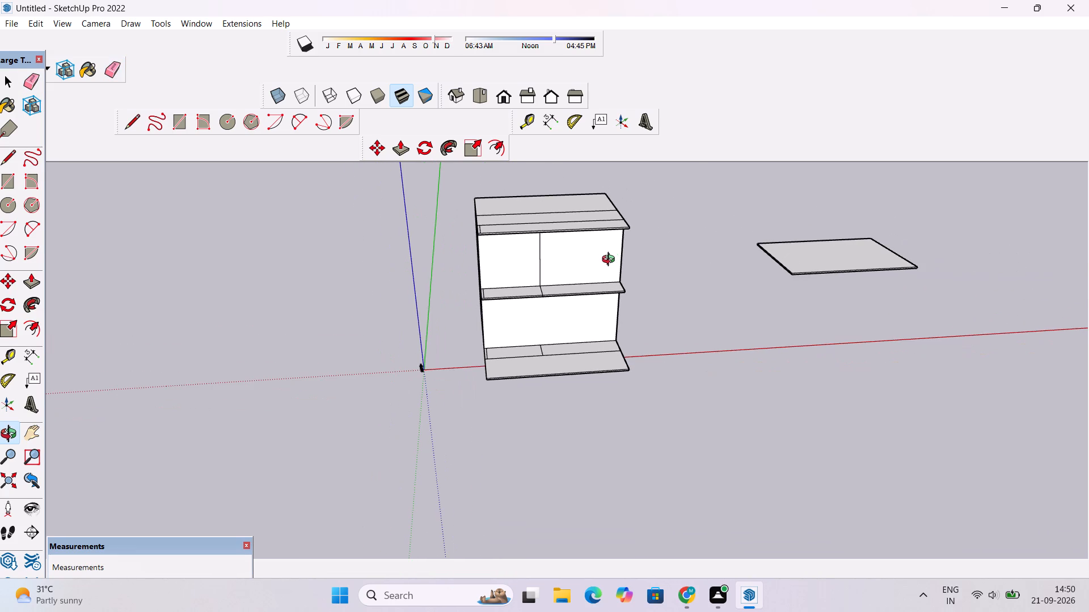
scroll(611, 262, up, 7)
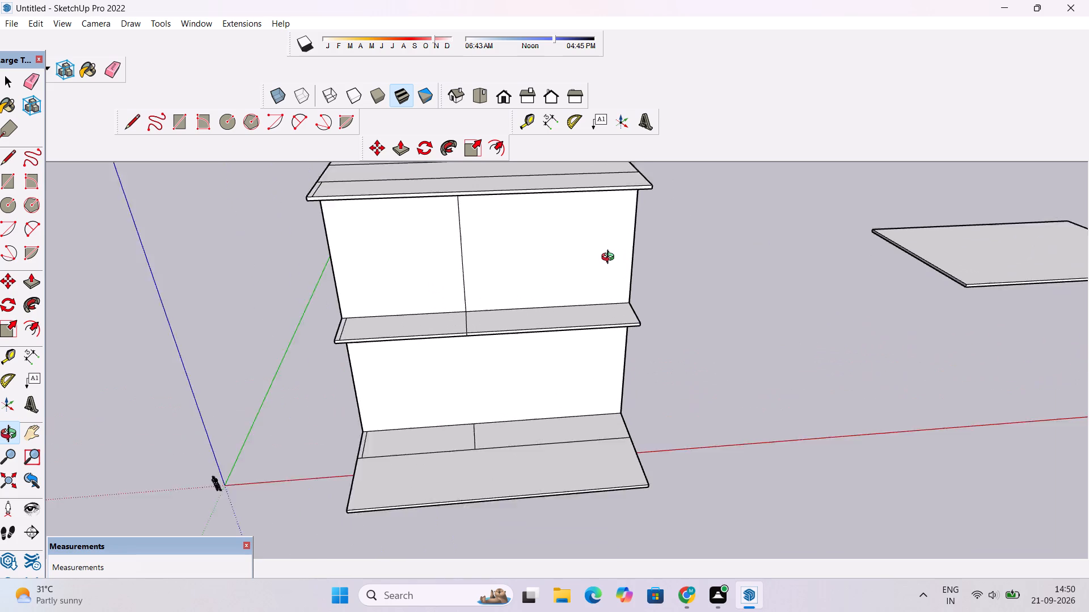
scroll(610, 258, up, 1)
scroll(610, 258, down, 2)
scroll(610, 258, up, 2)
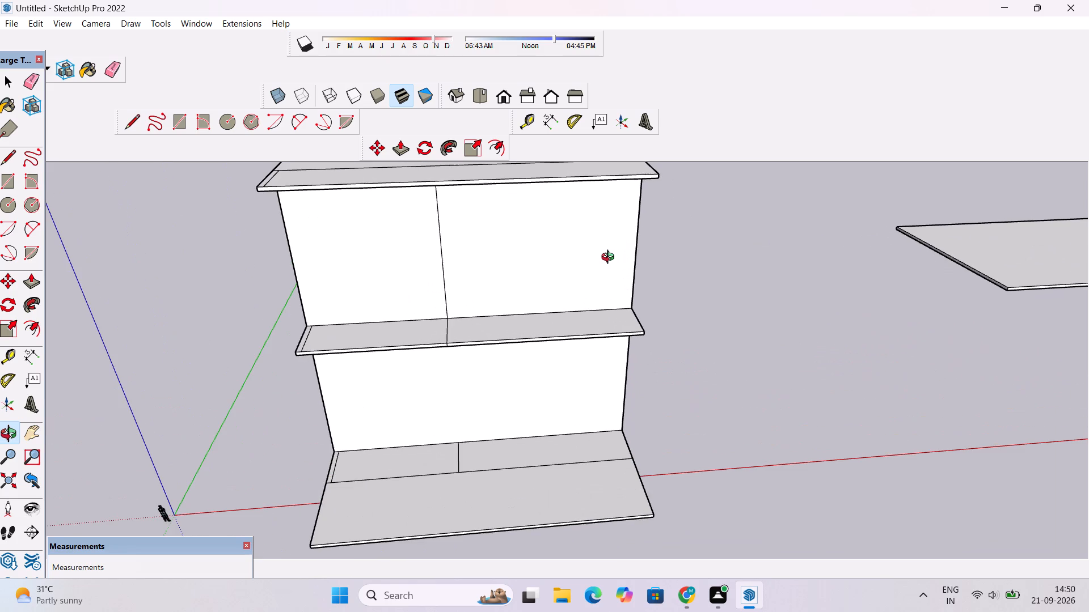
scroll(610, 258, down, 2)
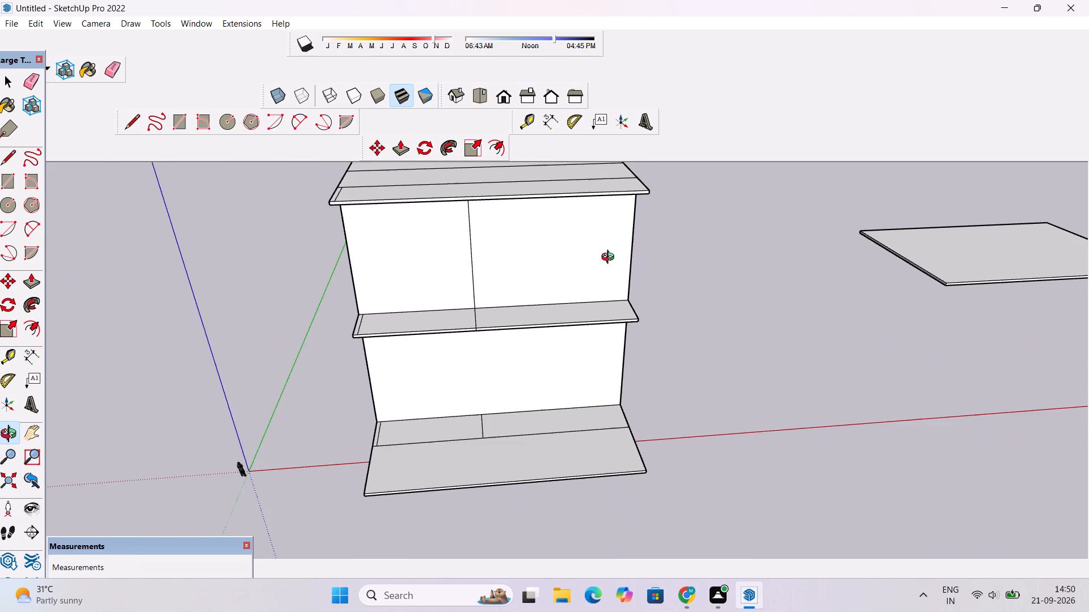
scroll(610, 258, down, 9)
drag(636, 309, 567, 303)
scroll(558, 295, up, 2)
shift+drag(558, 288, 526, 274)
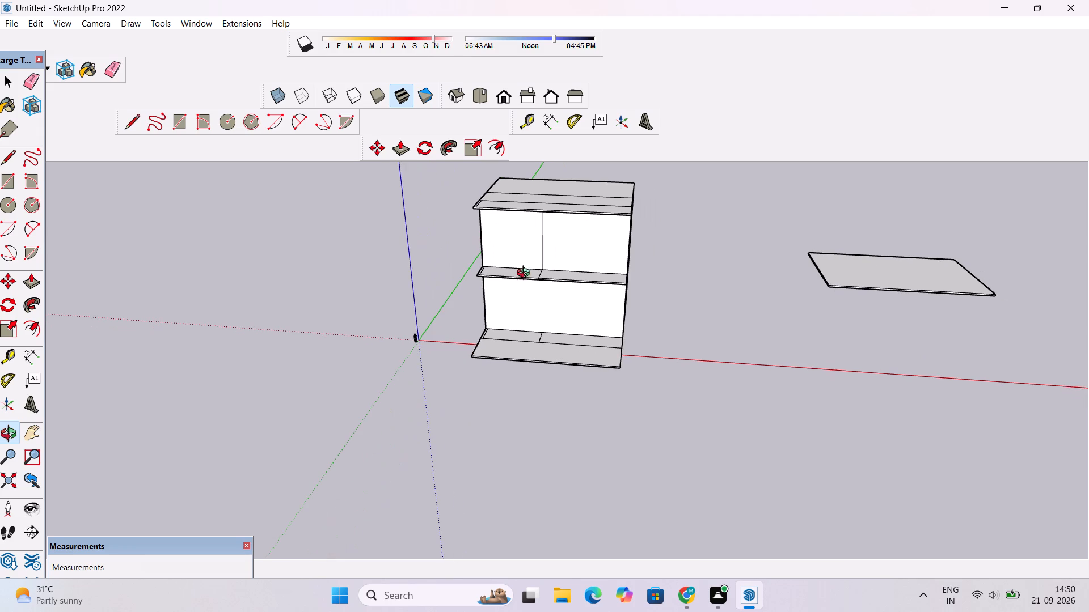
drag(524, 285, 534, 274)
drag(540, 300, 569, 273)
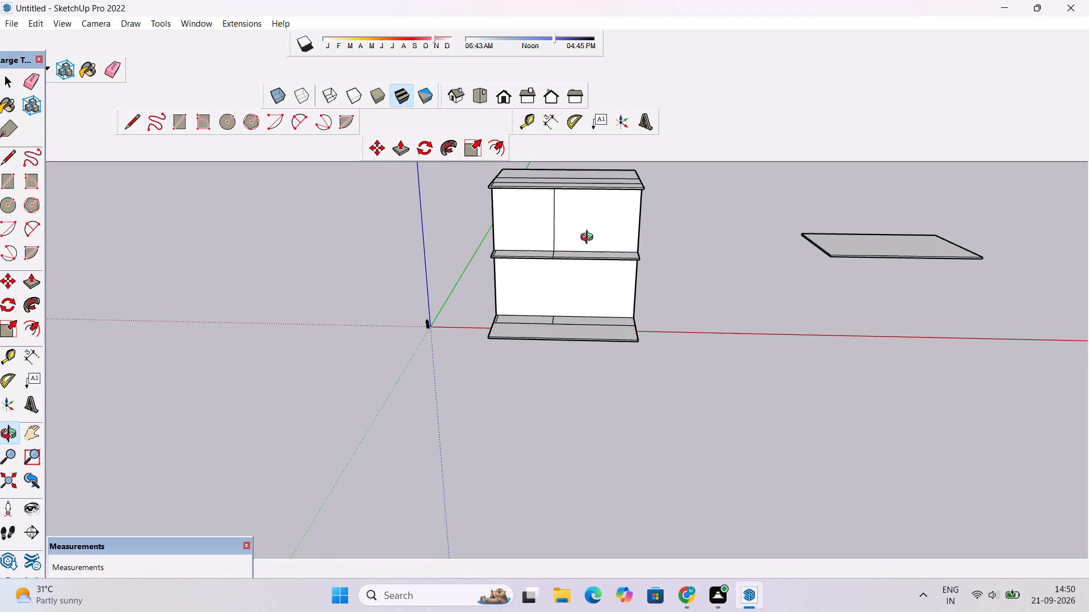
shift+drag(596, 243, 664, 247)
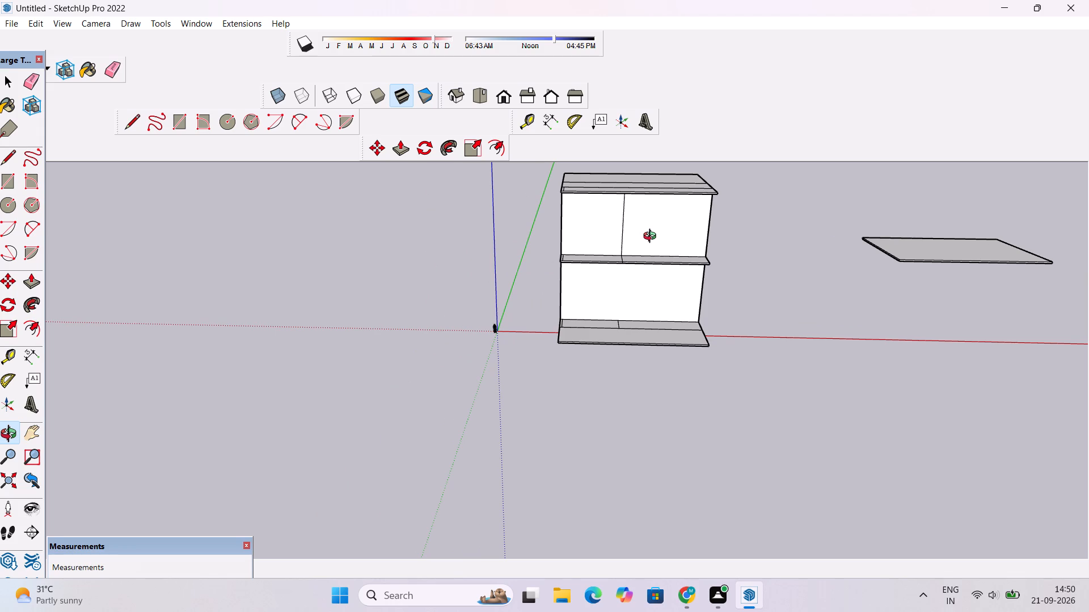
shift+drag(652, 236, 624, 250)
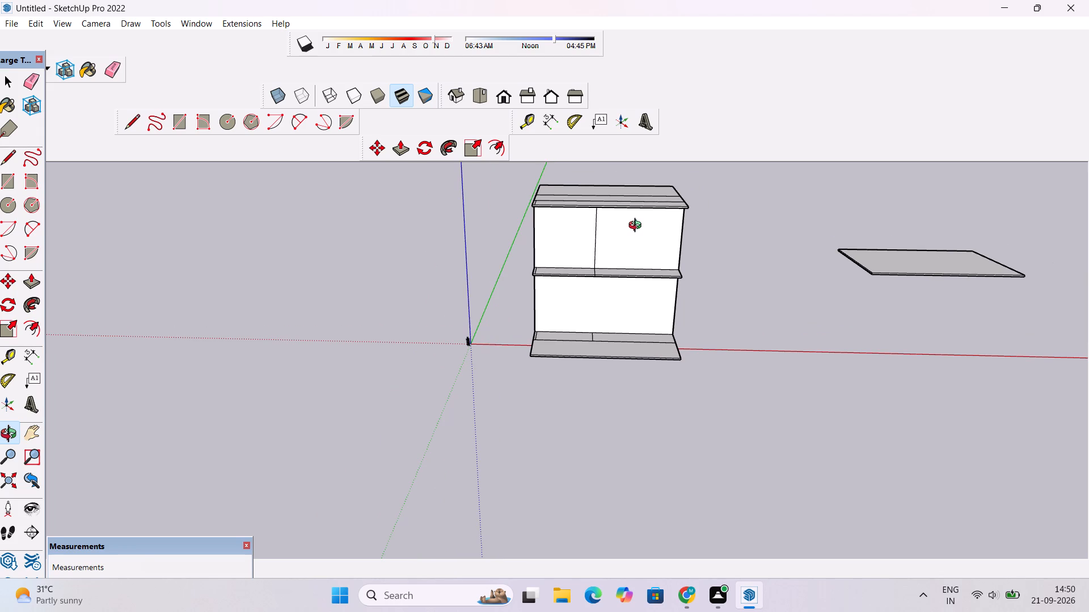
Examine the upper storey's front wall, its vertical dividing line and the overhang below it up close.
scroll(635, 221, down, 1)
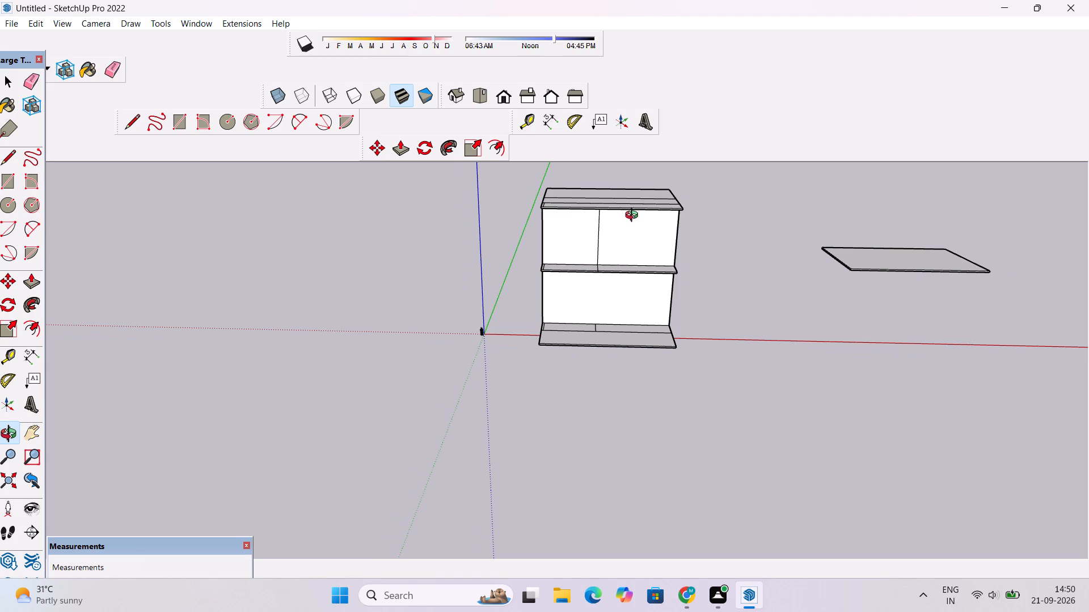
shift+click(634, 216)
scroll(634, 216, up, 2)
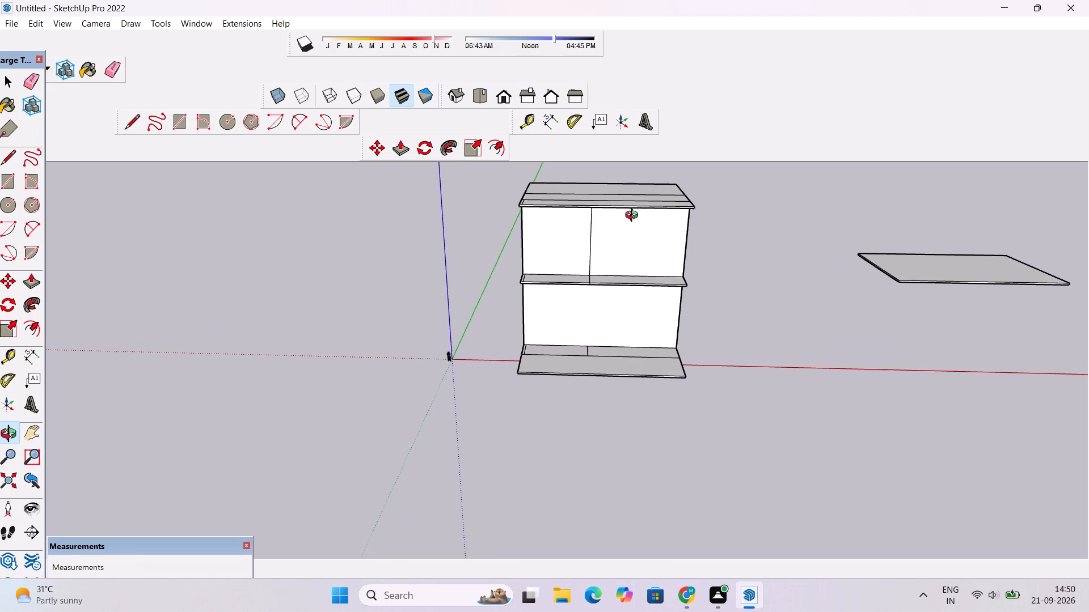
scroll(634, 215, up, 3)
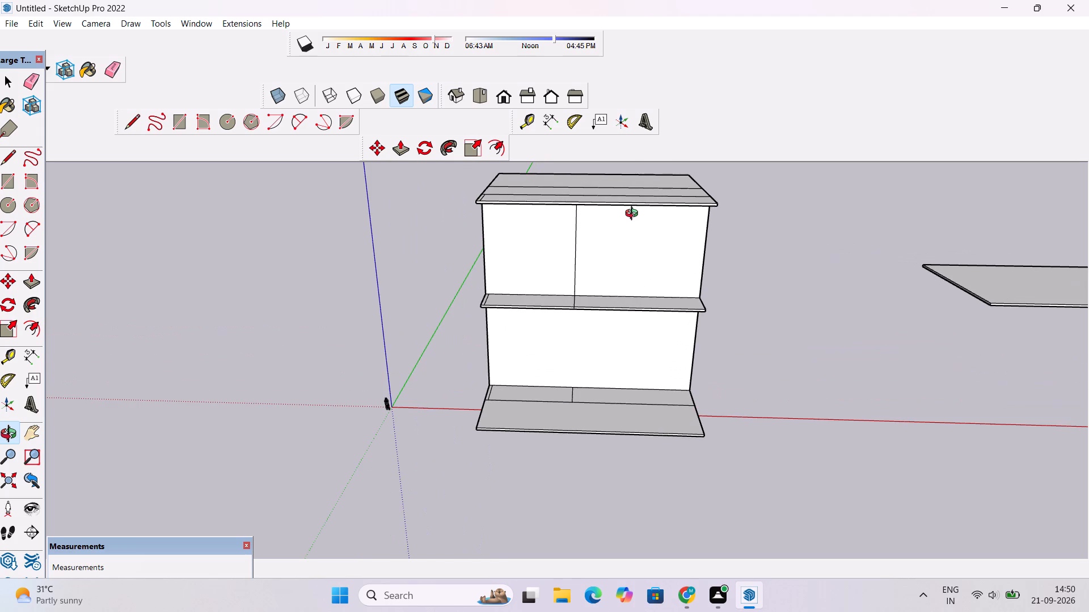
scroll(634, 215, up, 4)
scroll(634, 215, down, 4)
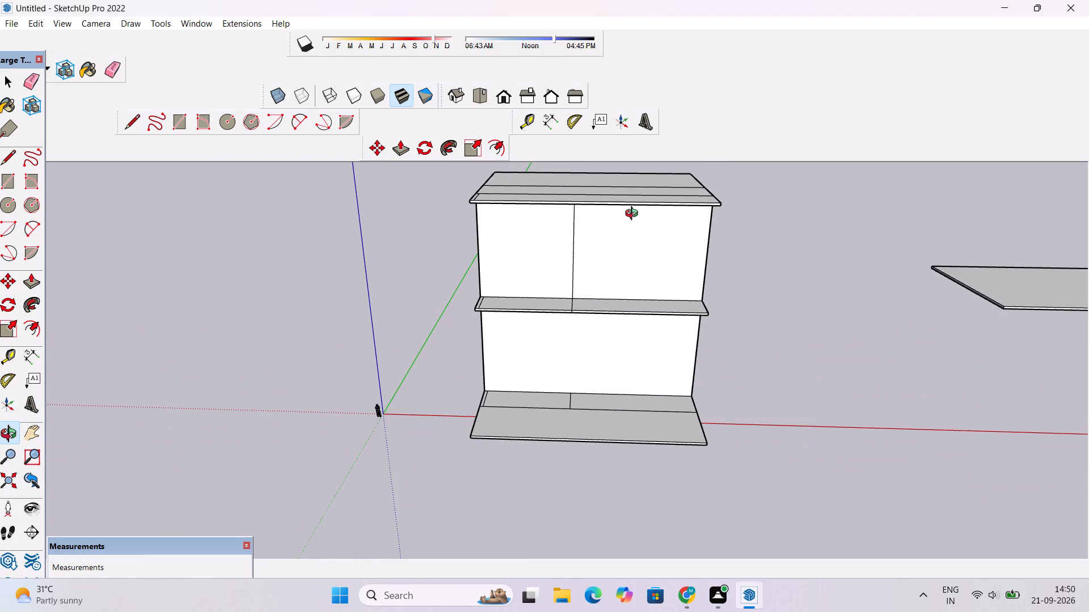
scroll(634, 215, up, 4)
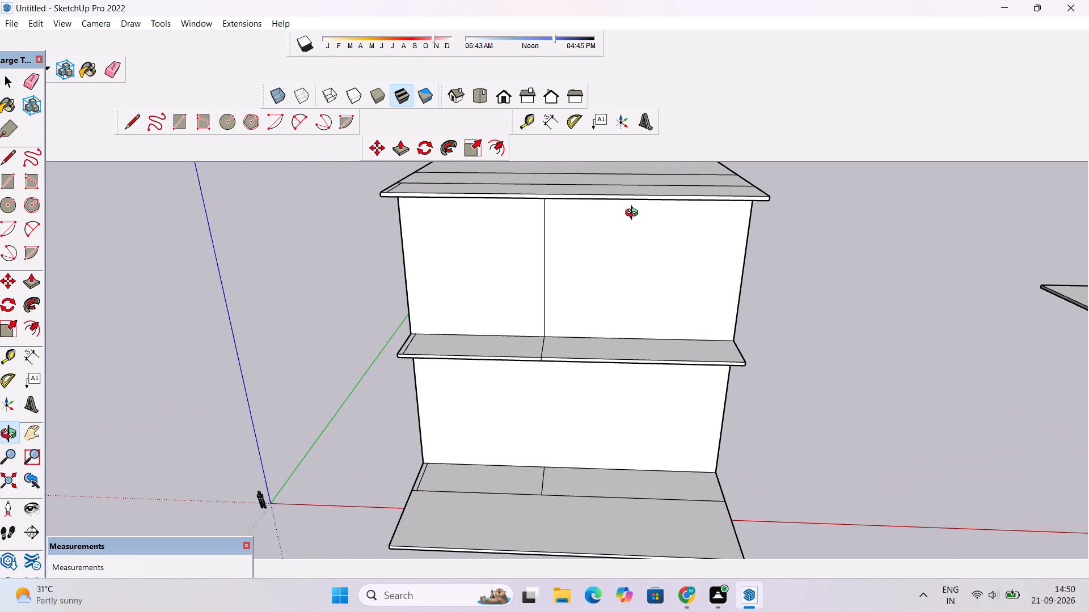
scroll(634, 214, up, 1)
scroll(634, 214, down, 2)
scroll(634, 214, up, 1)
scroll(634, 214, down, 1)
scroll(634, 214, up, 3)
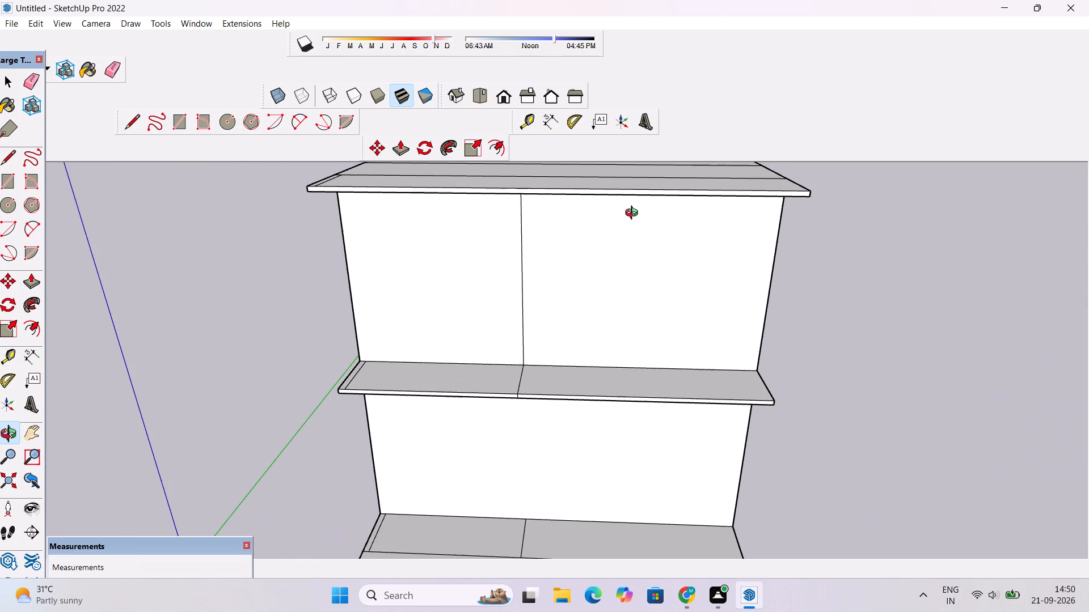
scroll(634, 214, up, 3)
scroll(634, 214, down, 2)
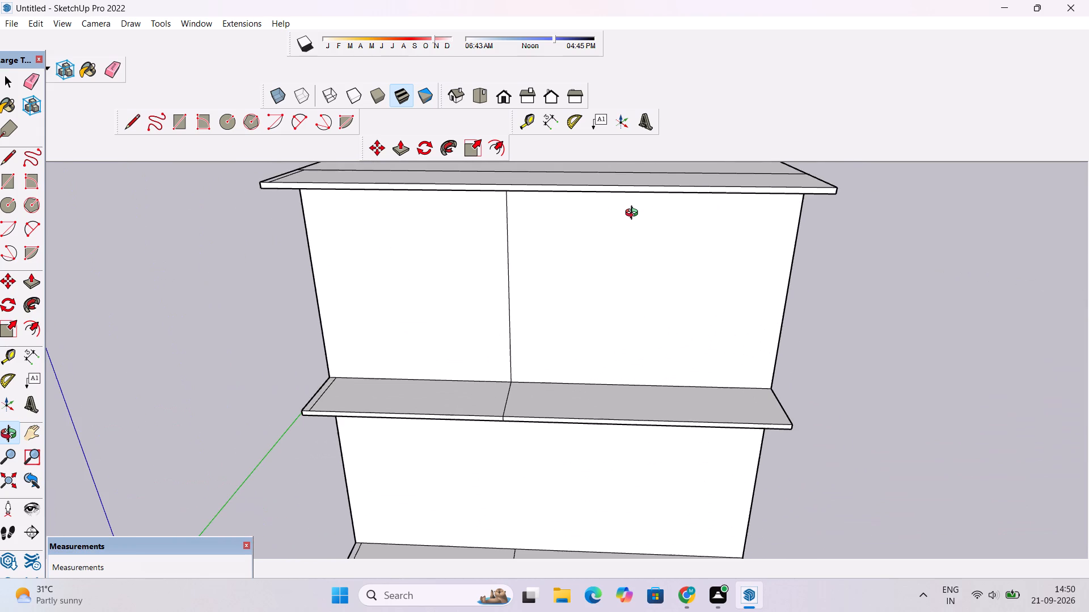
scroll(634, 214, up, 2)
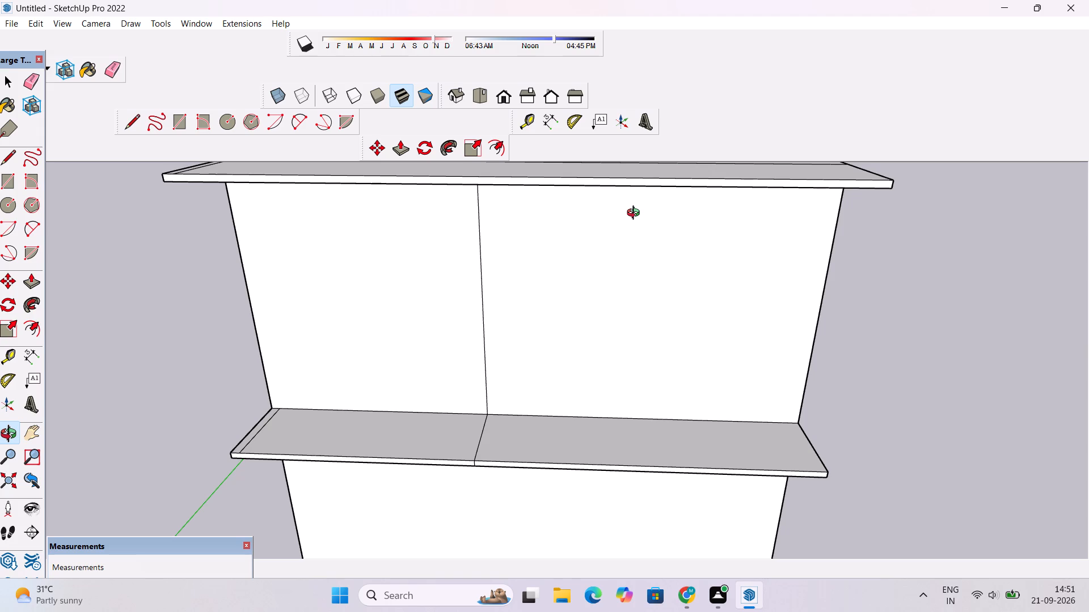
scroll(636, 214, up, 3)
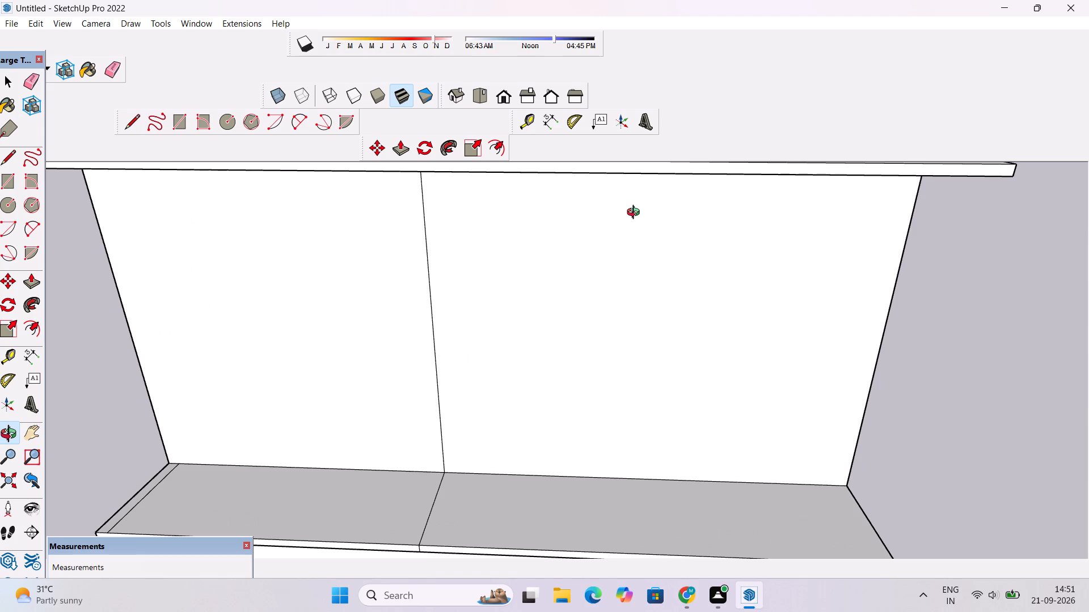
scroll(636, 214, down, 3)
scroll(636, 214, up, 4)
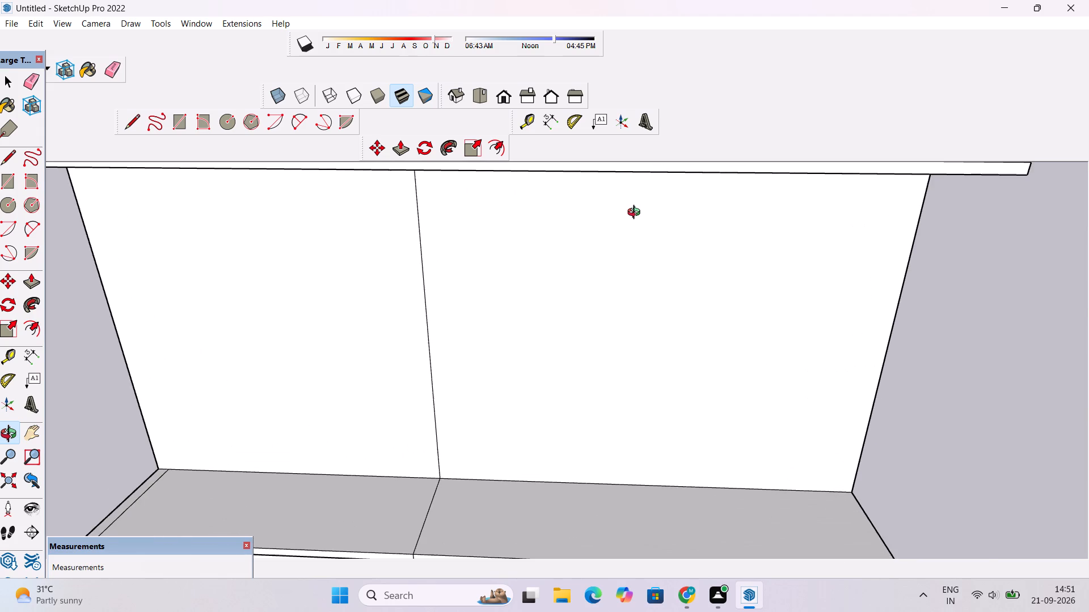
scroll(636, 214, up, 7)
scroll(636, 214, down, 3)
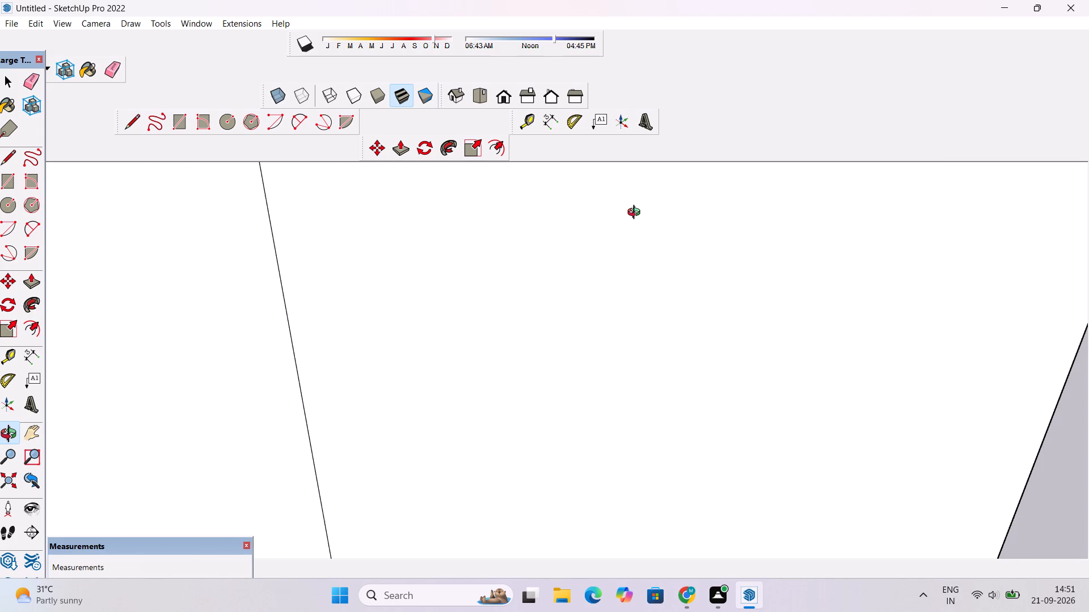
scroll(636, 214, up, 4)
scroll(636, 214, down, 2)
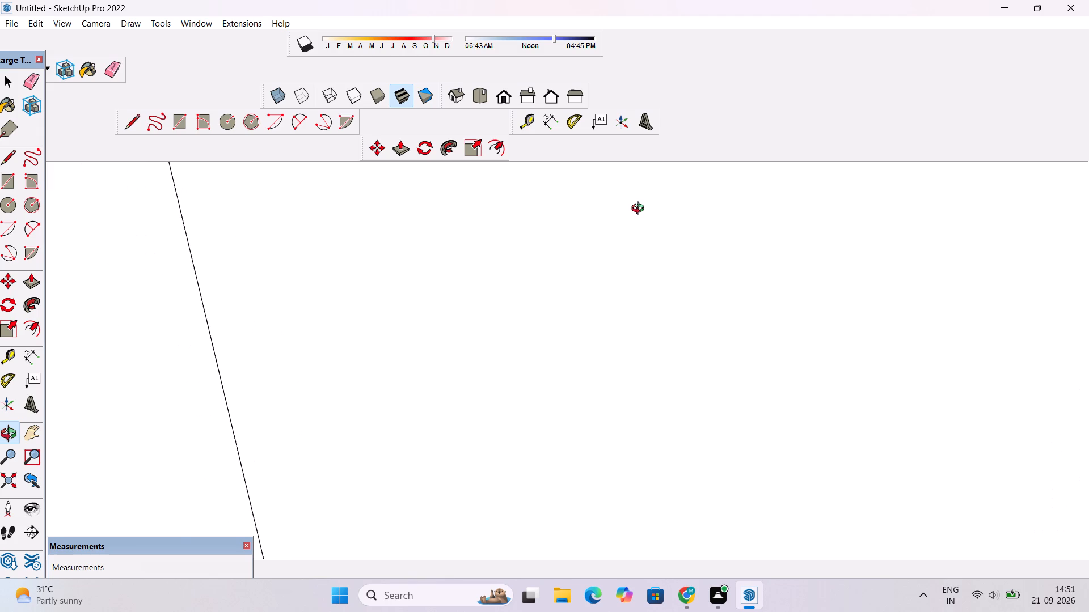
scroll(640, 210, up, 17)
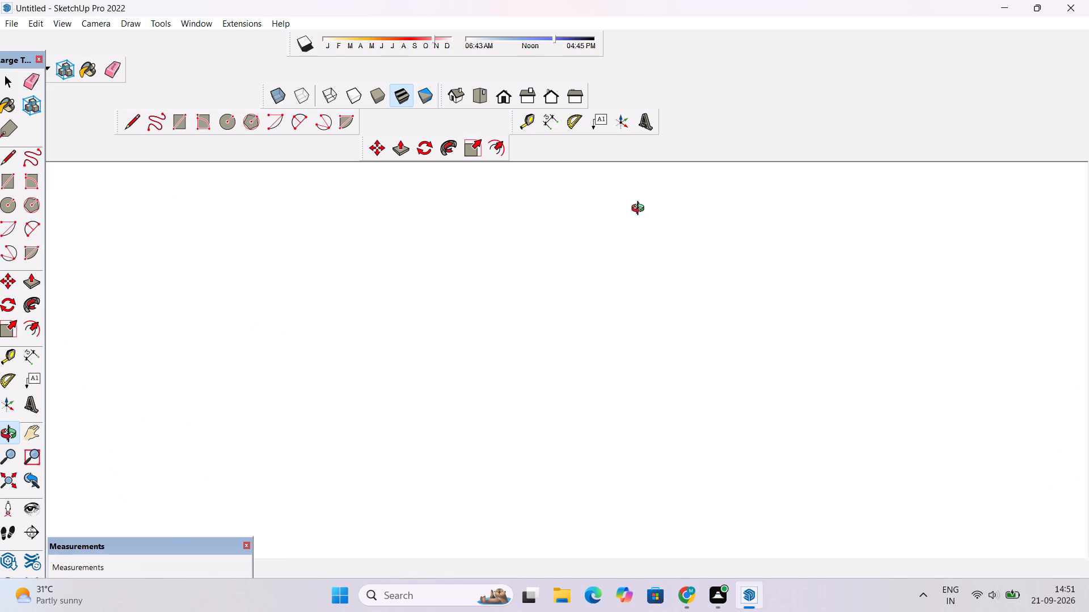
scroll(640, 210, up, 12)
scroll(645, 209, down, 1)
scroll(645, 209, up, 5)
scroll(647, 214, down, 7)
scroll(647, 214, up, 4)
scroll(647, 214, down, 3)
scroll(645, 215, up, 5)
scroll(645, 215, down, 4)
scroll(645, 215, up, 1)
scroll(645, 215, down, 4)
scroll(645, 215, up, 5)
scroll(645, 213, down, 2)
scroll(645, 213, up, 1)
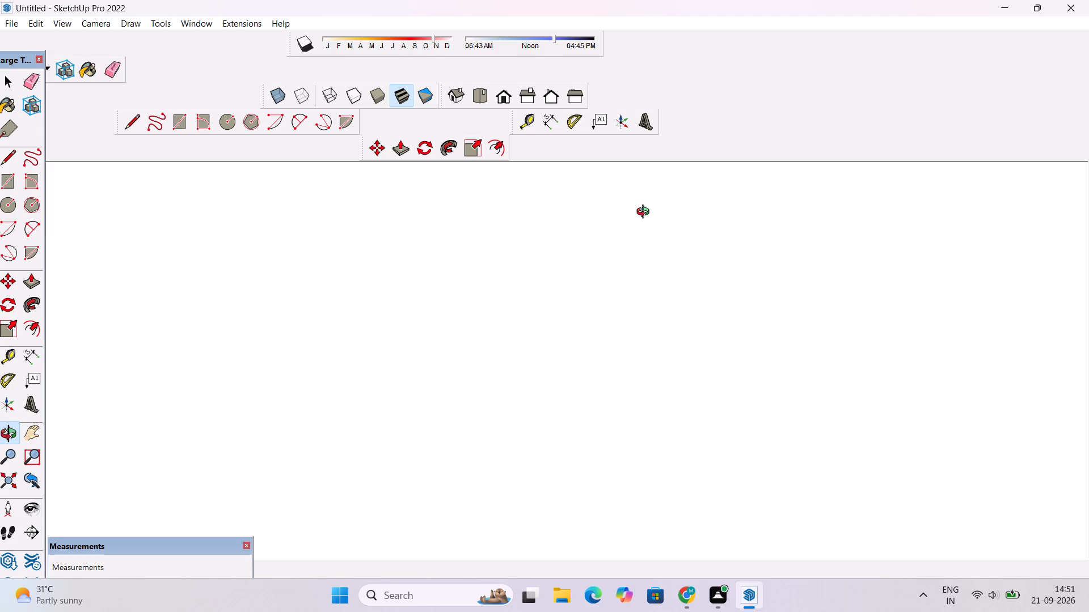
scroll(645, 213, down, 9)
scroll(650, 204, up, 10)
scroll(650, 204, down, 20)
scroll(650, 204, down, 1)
Switch the model to the standard front view and look at the front wall's dividing line and slab edges.
click(504, 91)
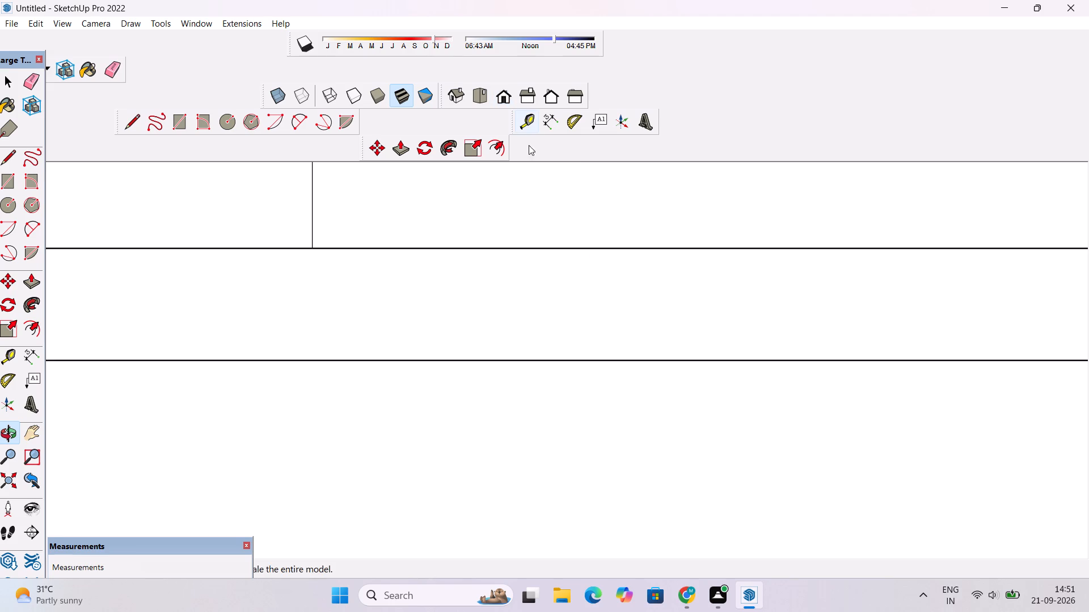
scroll(584, 270, down, 6)
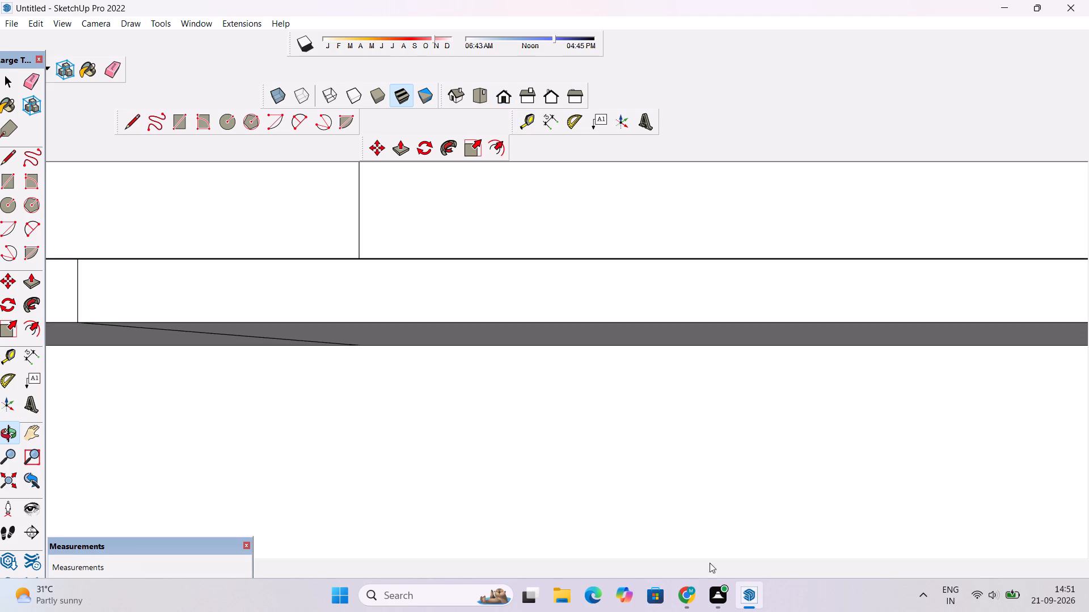
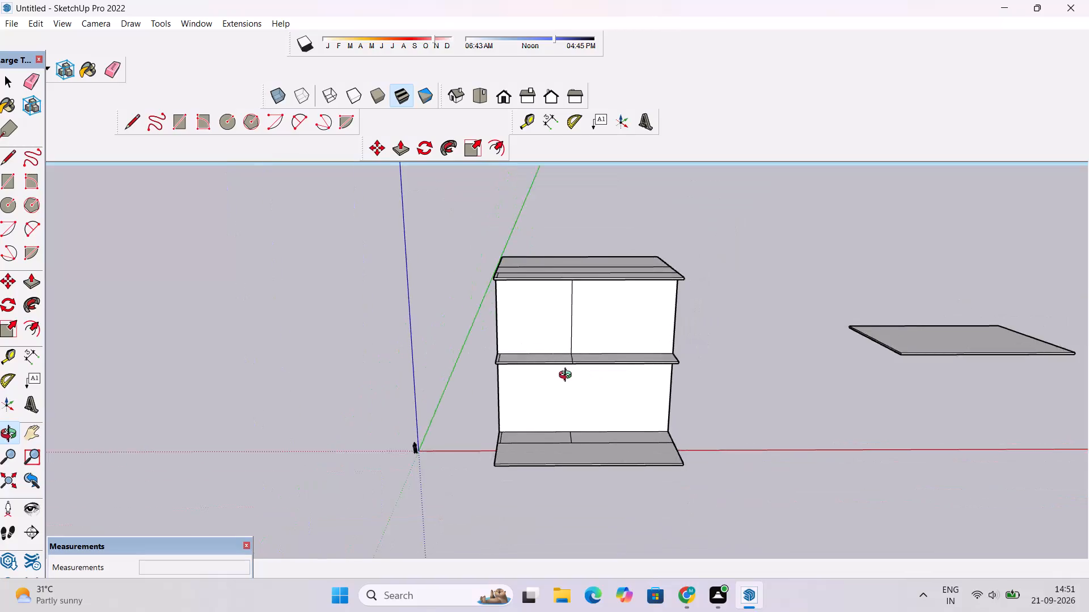
Examine the ground storey's front wall between the floor-level overhang and the base slab up close.
drag(541, 392, 561, 405)
drag(577, 398, 541, 372)
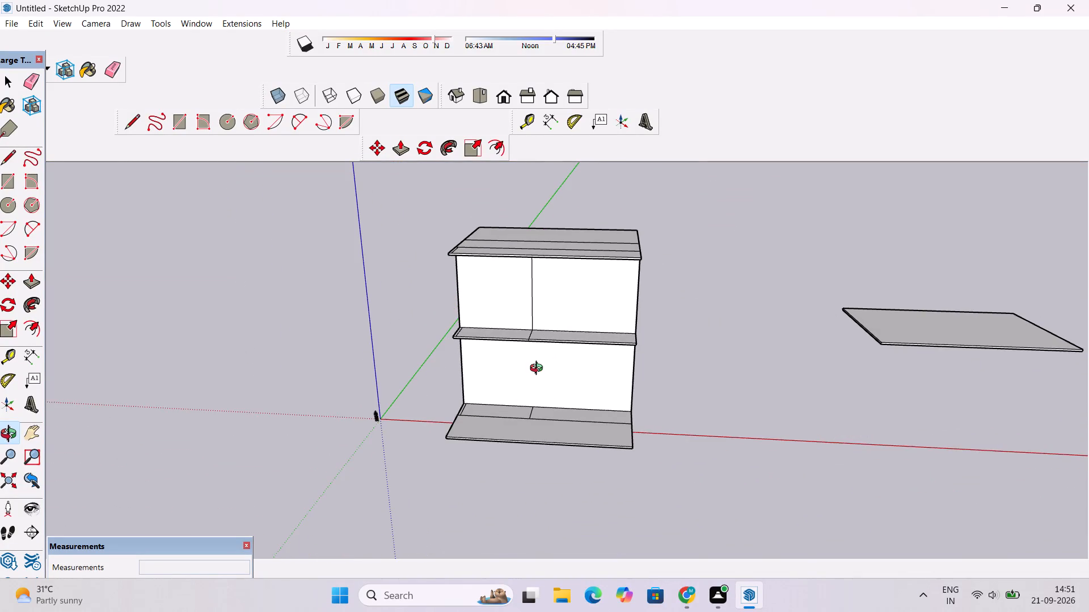
drag(539, 369, 543, 390)
scroll(543, 390, up, 6)
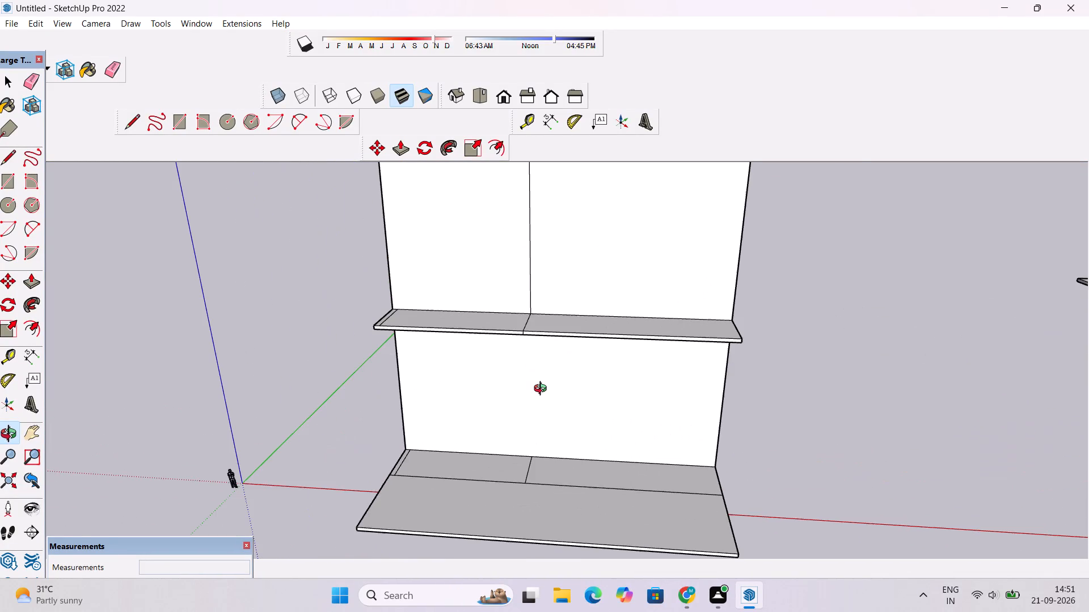
scroll(543, 390, up, 8)
scroll(544, 382, down, 4)
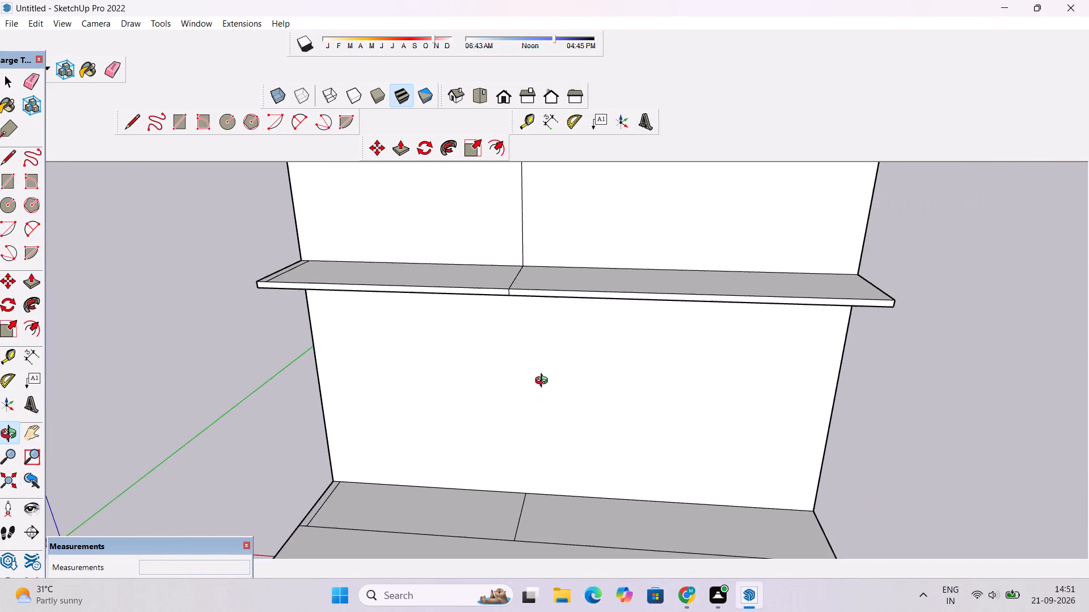
scroll(544, 382, down, 5)
scroll(544, 382, up, 1)
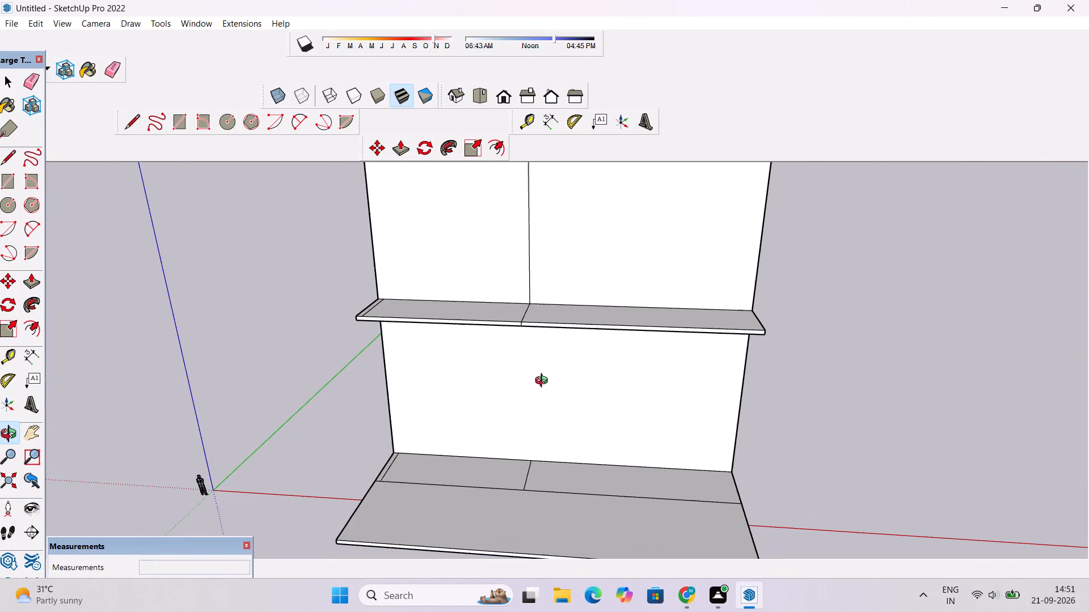
scroll(544, 382, up, 1)
scroll(544, 382, down, 3)
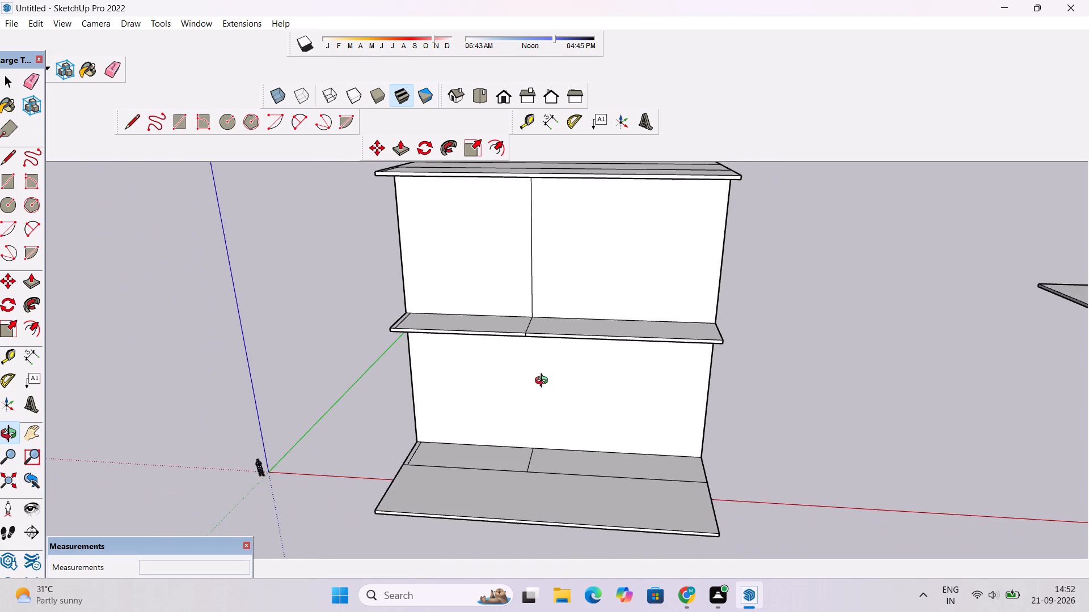
scroll(544, 382, down, 11)
Examine the whole house front, with its roof, overhang and base slabs, from raised front and corner angles.
drag(530, 381, 552, 396)
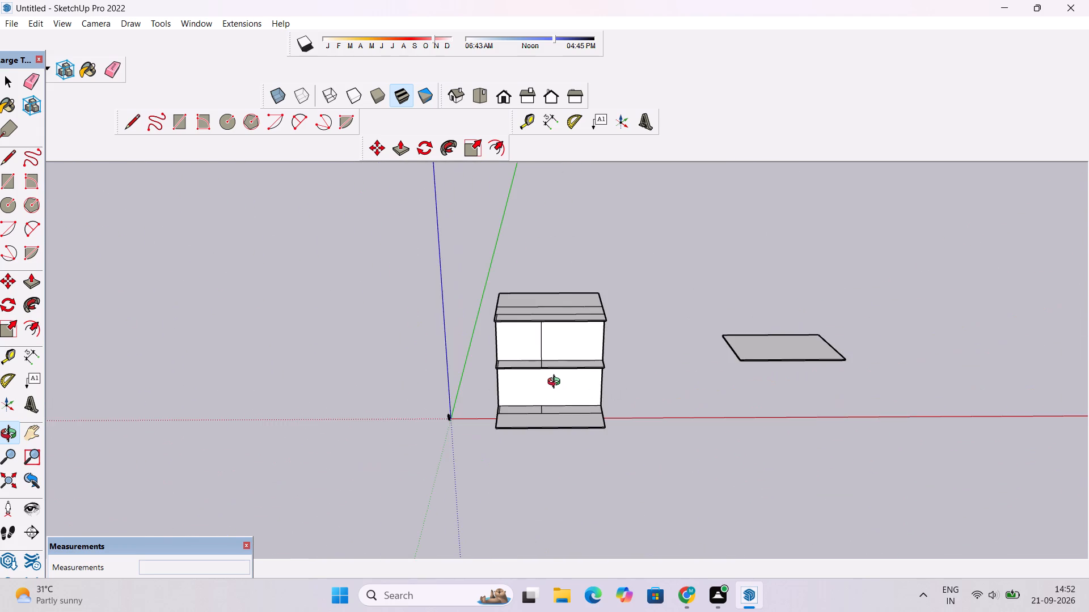
scroll(556, 383, up, 3)
scroll(559, 380, down, 2)
scroll(559, 380, up, 2)
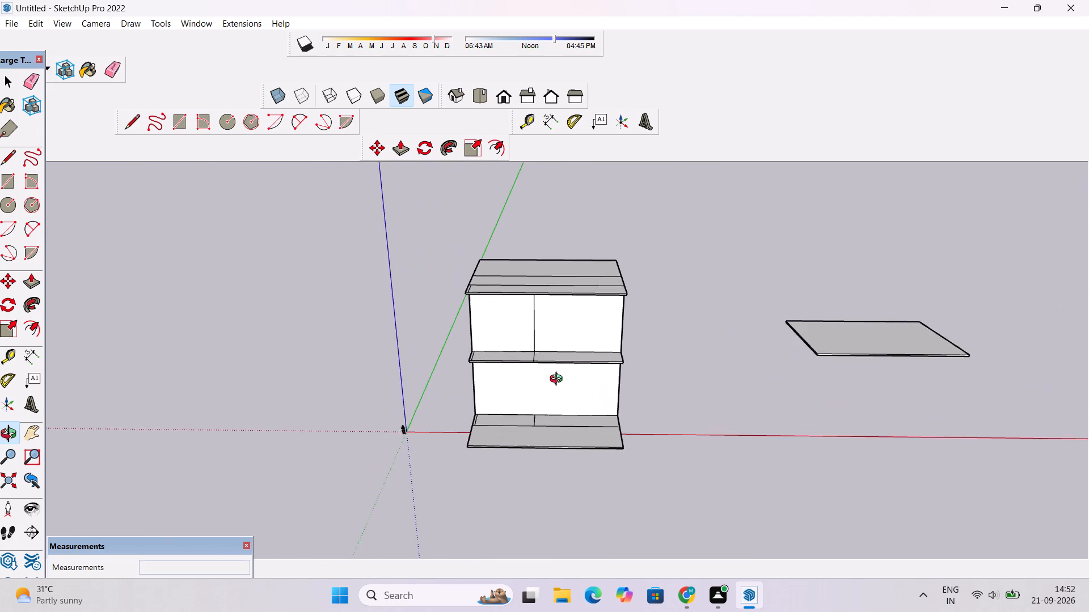
scroll(559, 380, down, 4)
drag(535, 369, 525, 367)
scroll(524, 361, down, 3)
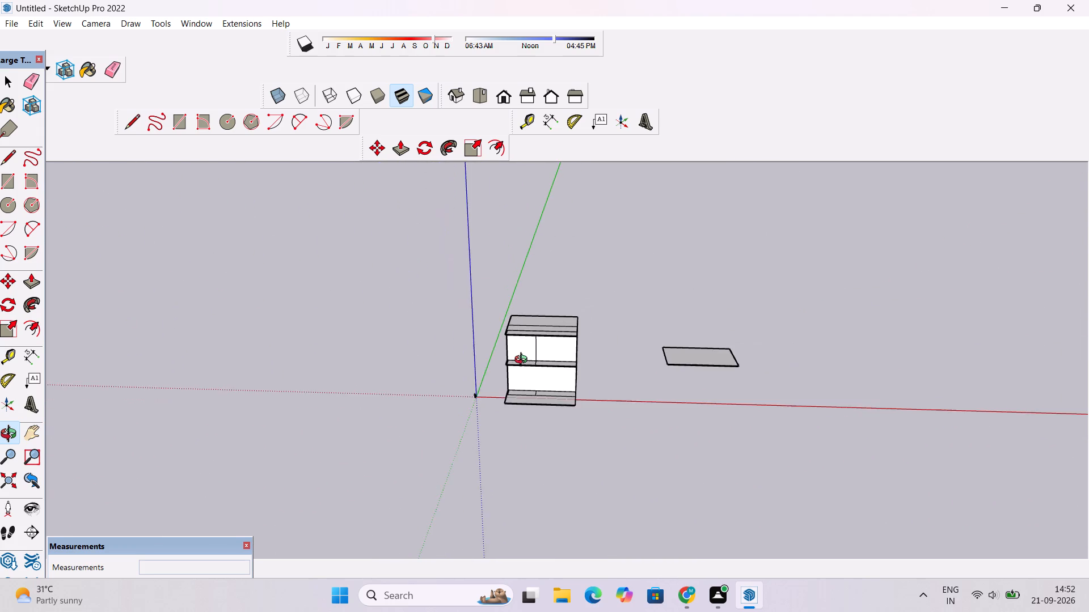
scroll(524, 361, down, 2)
drag(524, 362, 533, 420)
scroll(534, 393, up, 8)
drag(524, 388, 626, 349)
drag(626, 349, 544, 373)
scroll(544, 373, up, 2)
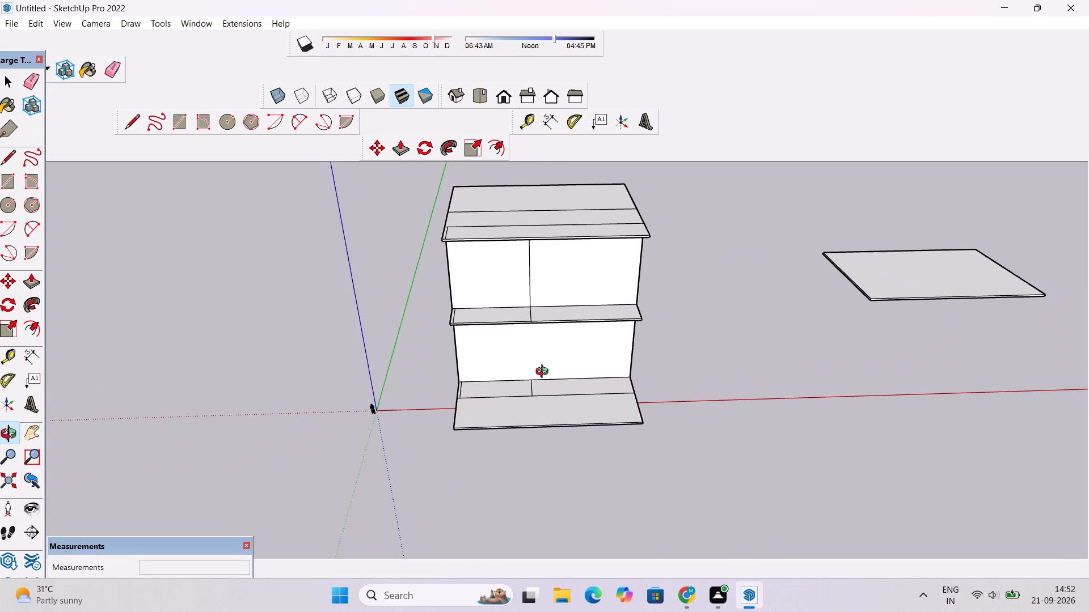
scroll(544, 373, down, 4)
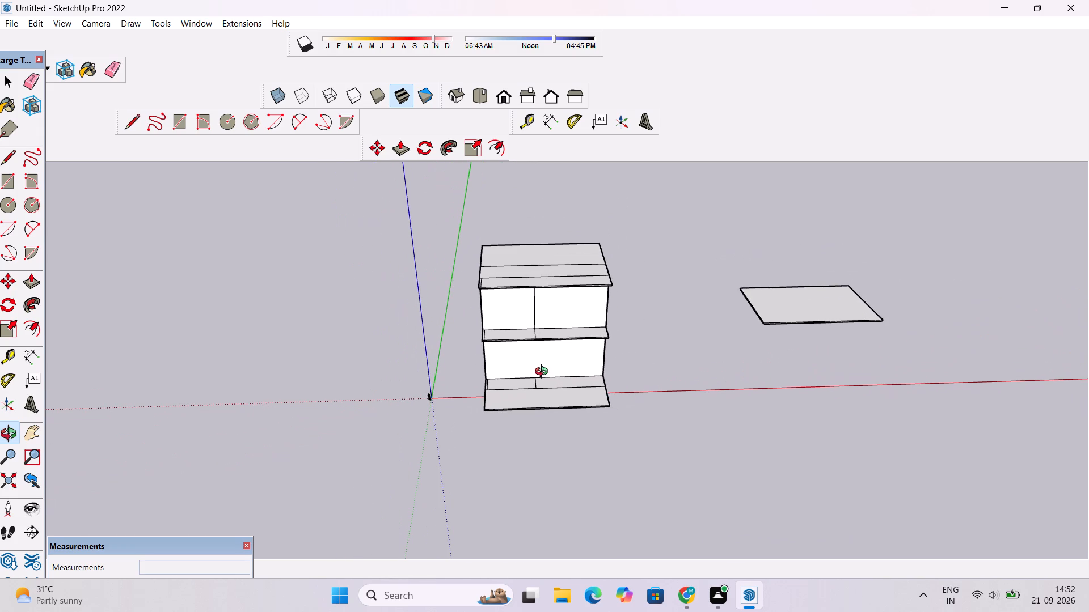
scroll(544, 373, up, 3)
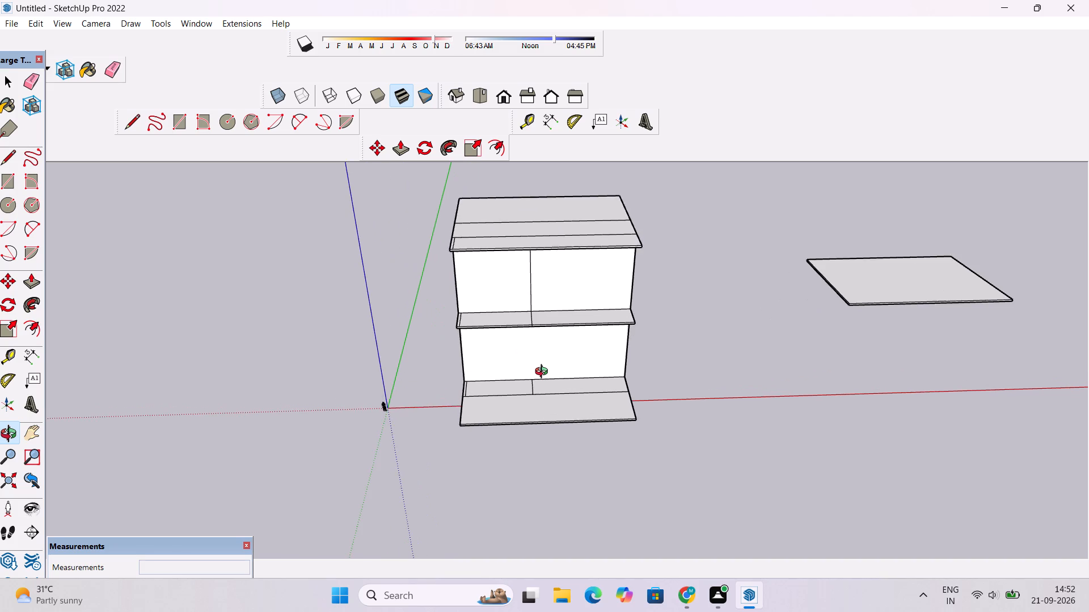
scroll(544, 373, down, 3)
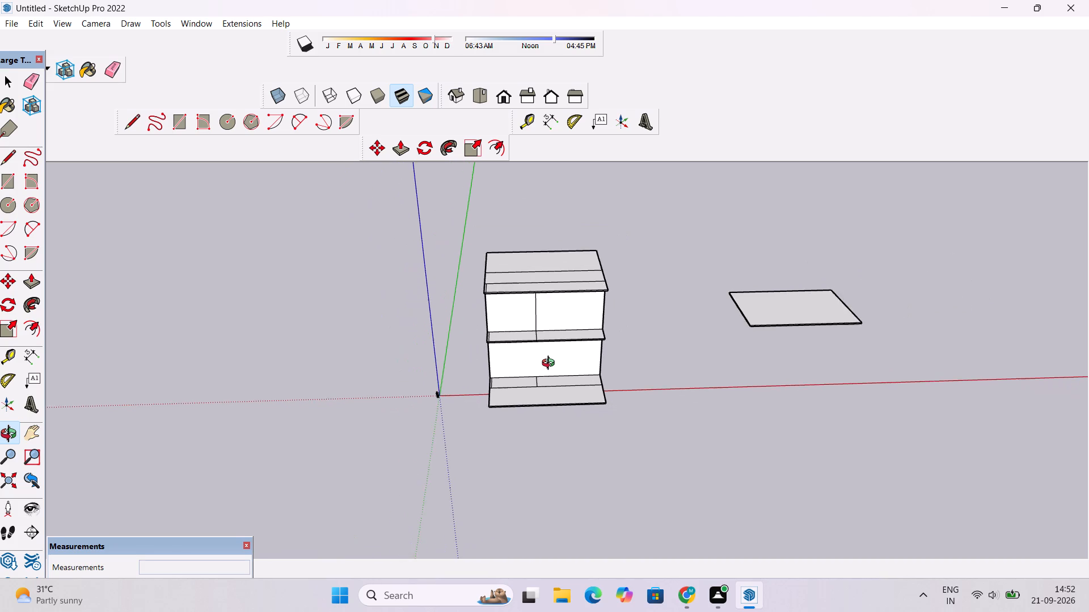
scroll(551, 364, down, 2)
scroll(552, 363, up, 6)
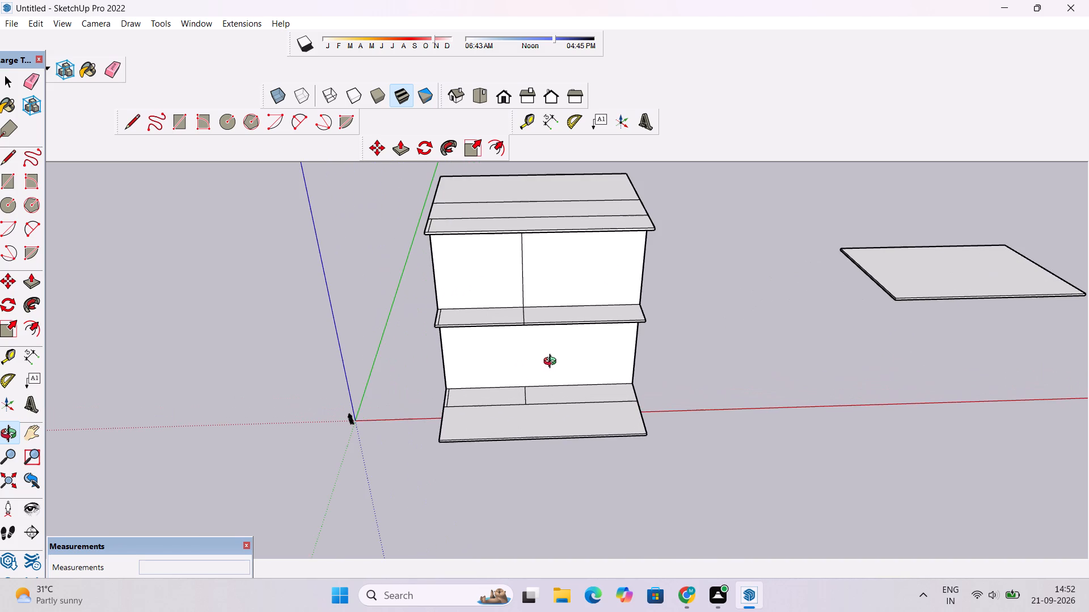
scroll(552, 363, down, 11)
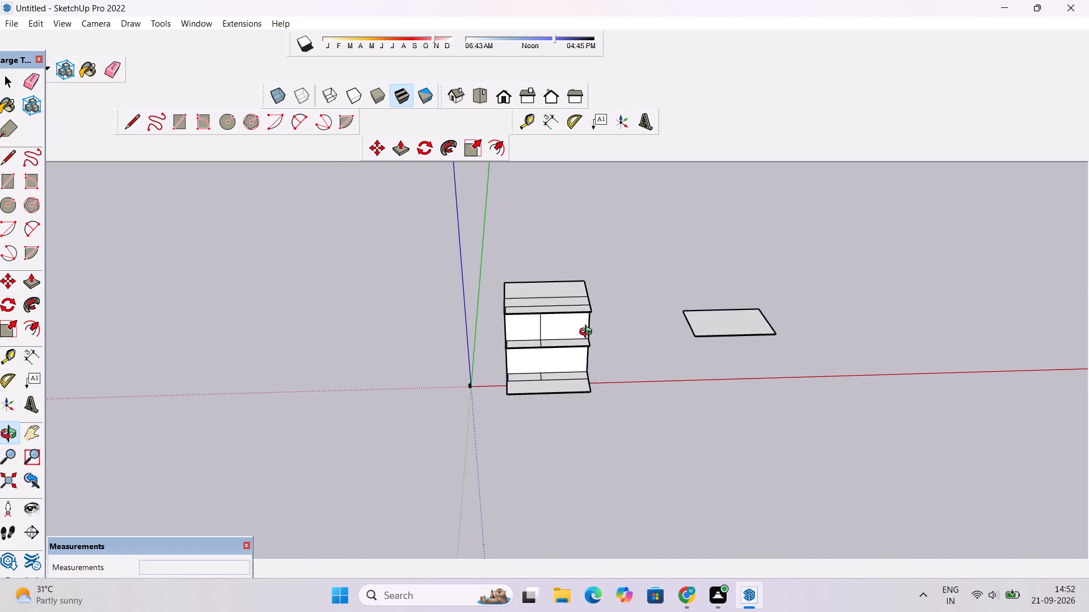
scroll(593, 330, up, 5)
drag(593, 330, 398, 386)
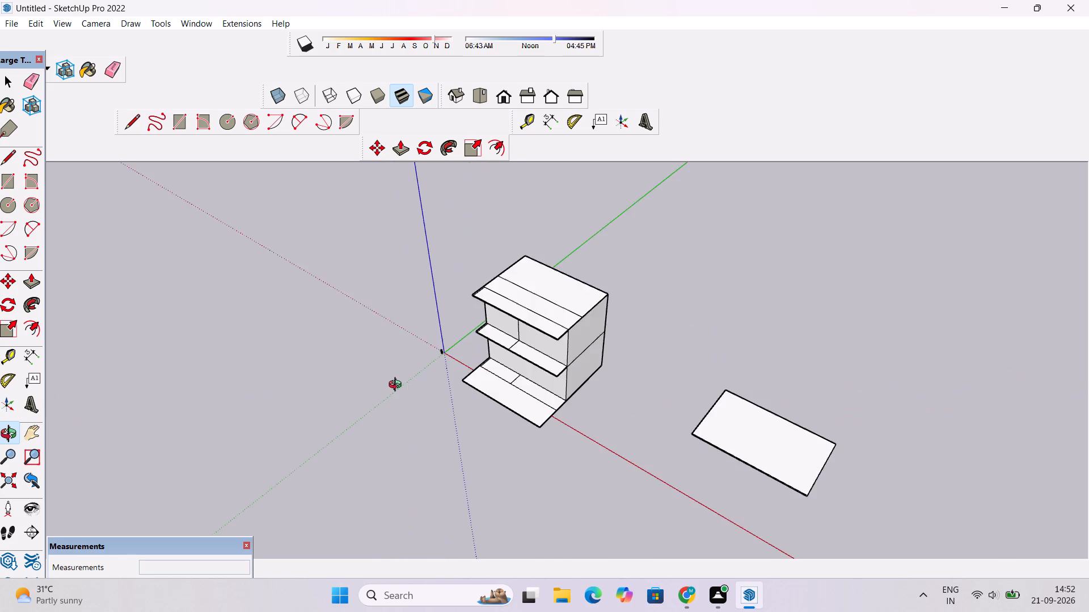
drag(398, 386, 563, 339)
drag(542, 382, 554, 355)
scroll(532, 367, up, 5)
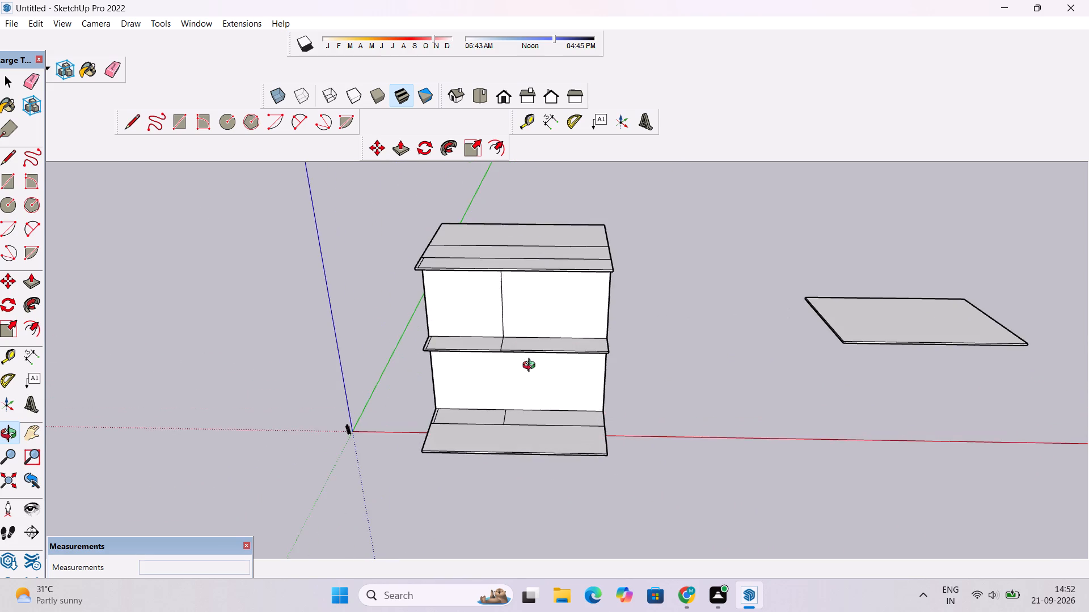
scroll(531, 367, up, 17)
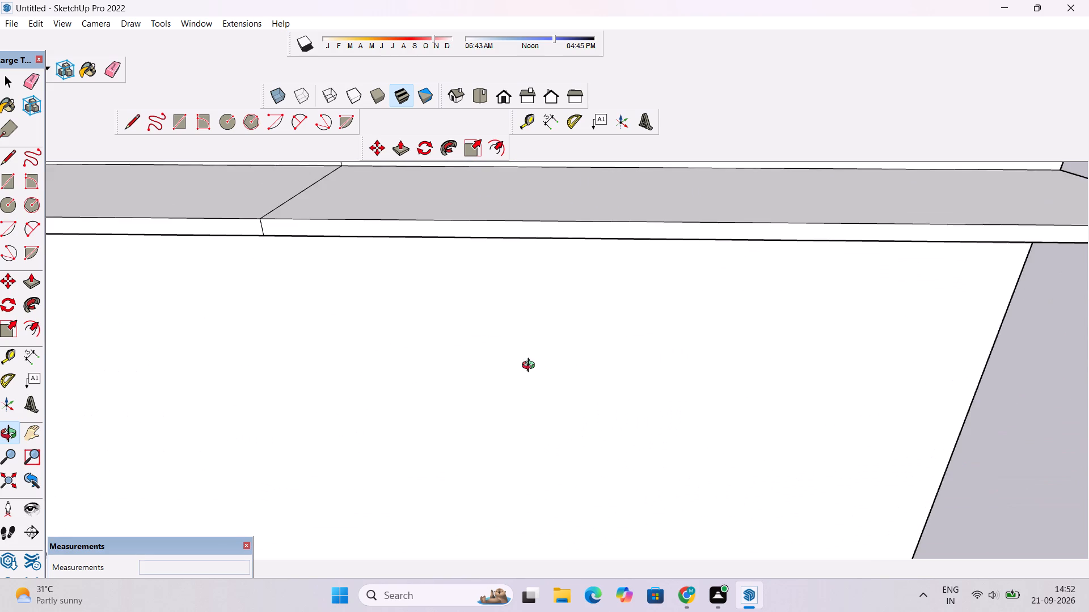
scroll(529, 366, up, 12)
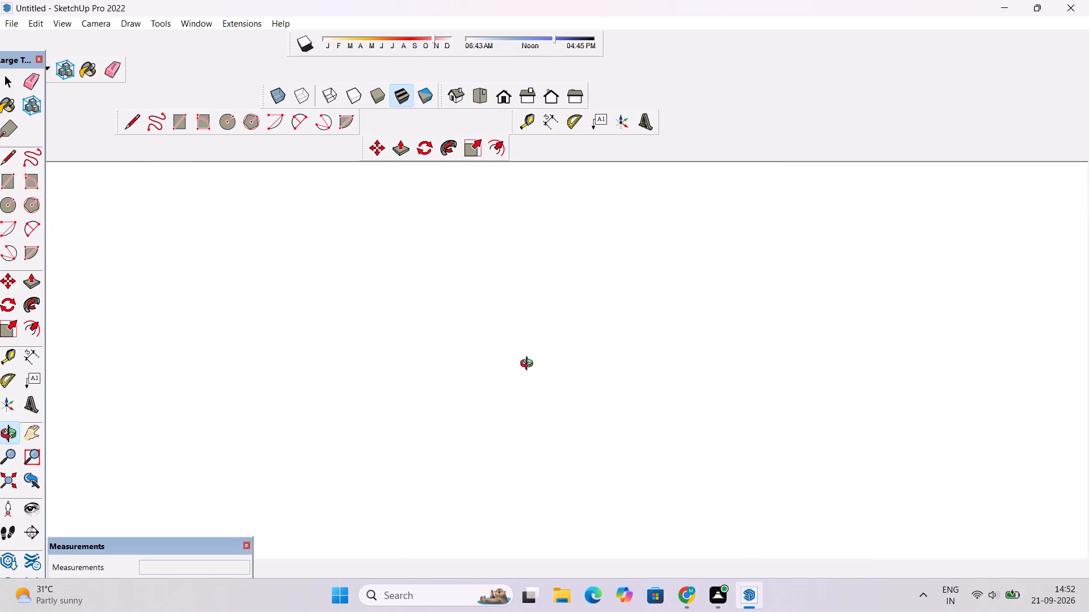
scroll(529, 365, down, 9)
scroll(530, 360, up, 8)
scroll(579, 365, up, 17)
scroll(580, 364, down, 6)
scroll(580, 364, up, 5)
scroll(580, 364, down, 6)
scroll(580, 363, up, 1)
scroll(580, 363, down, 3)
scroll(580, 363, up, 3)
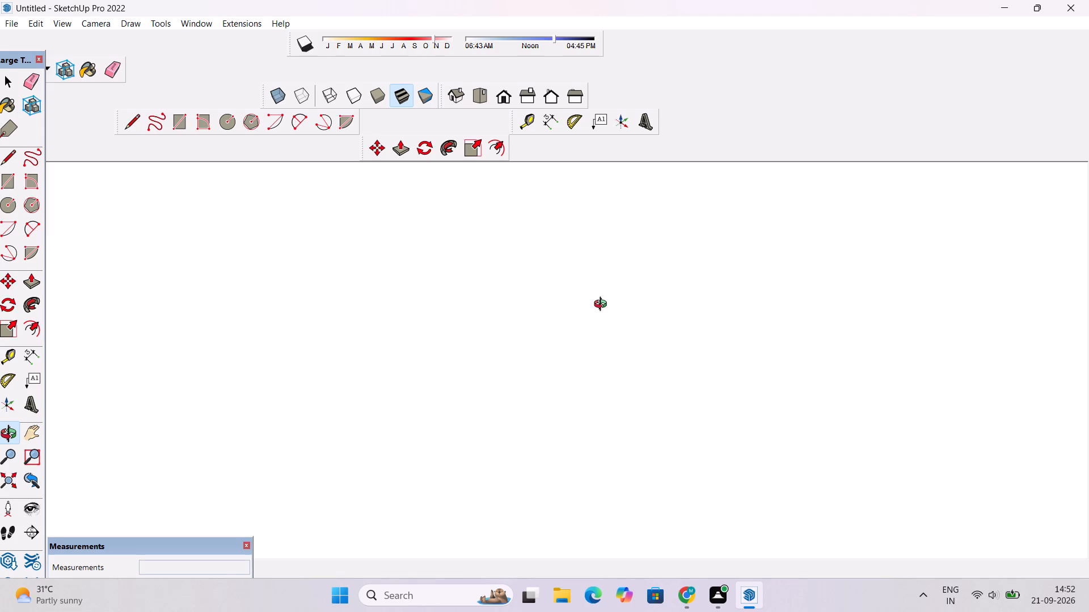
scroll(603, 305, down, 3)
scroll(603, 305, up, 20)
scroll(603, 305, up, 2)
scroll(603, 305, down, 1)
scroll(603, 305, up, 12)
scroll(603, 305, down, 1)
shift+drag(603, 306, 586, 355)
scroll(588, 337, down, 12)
Switch the model to the standard front view and examine the roof slab's dividing lines and the overhangs from above.
click(510, 97)
scroll(495, 209, down, 10)
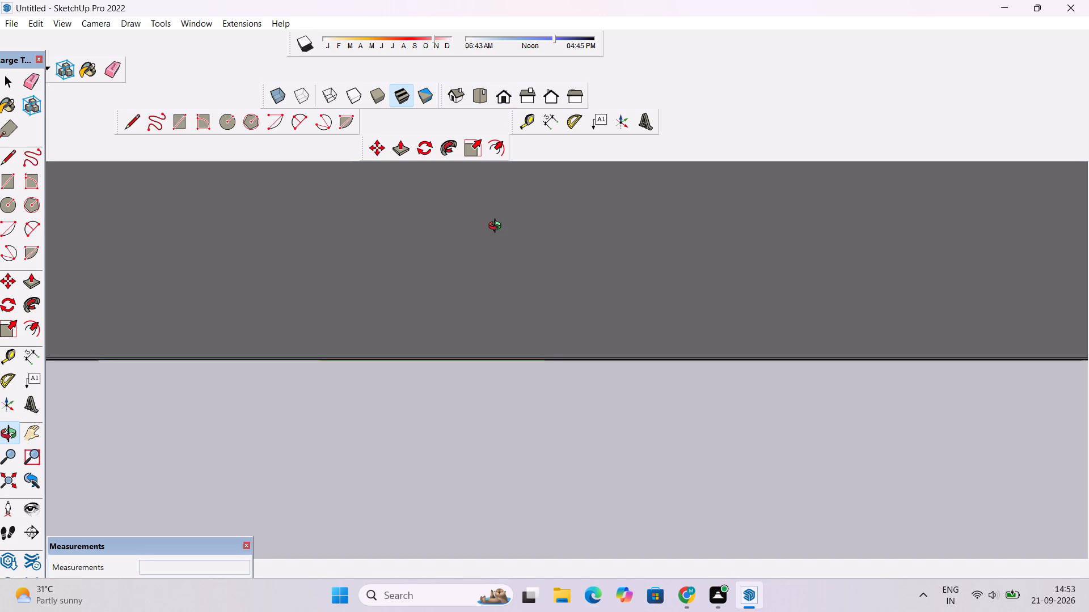
scroll(497, 227, down, 20)
scroll(497, 227, down, 20)
scroll(497, 227, down, 9)
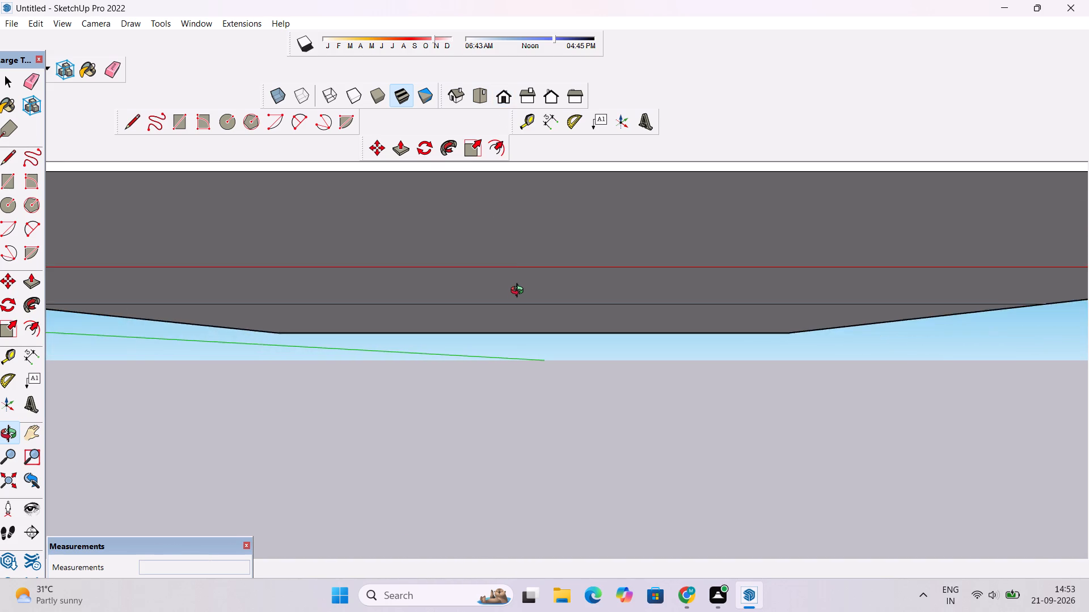
scroll(520, 292, down, 13)
drag(516, 270, 529, 369)
scroll(527, 352, down, 5)
shift+drag(556, 324, 577, 406)
scroll(572, 373, down, 6)
drag(565, 399, 530, 370)
scroll(523, 336, up, 4)
drag(559, 297, 571, 377)
scroll(569, 363, down, 5)
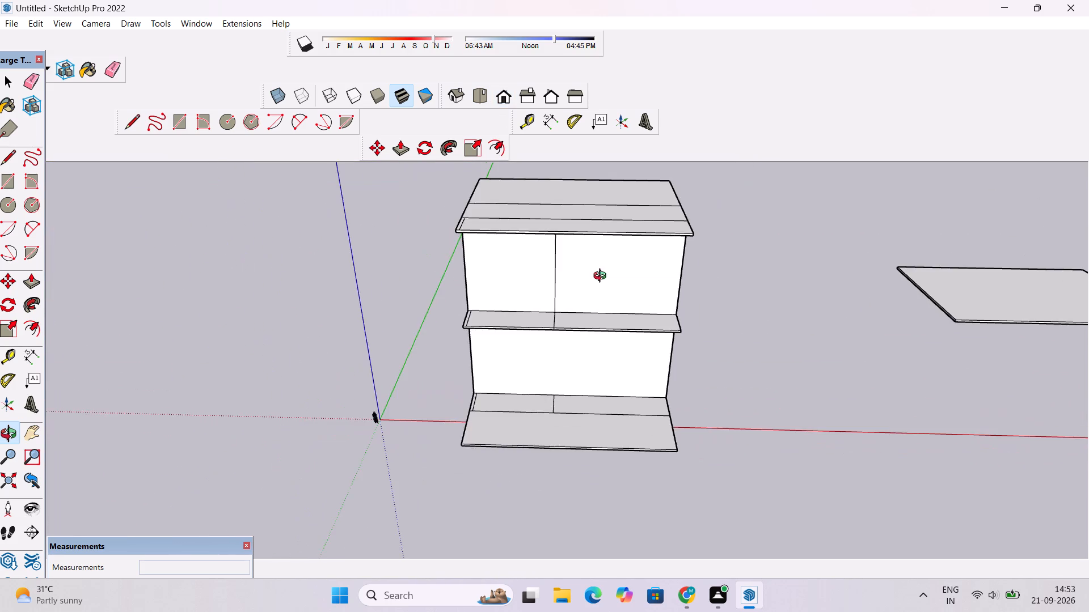
drag(602, 277, 611, 347)
scroll(589, 294, up, 4)
shift+drag(589, 285, 607, 341)
scroll(525, 304, up, 3)
drag(524, 305, 640, 321)
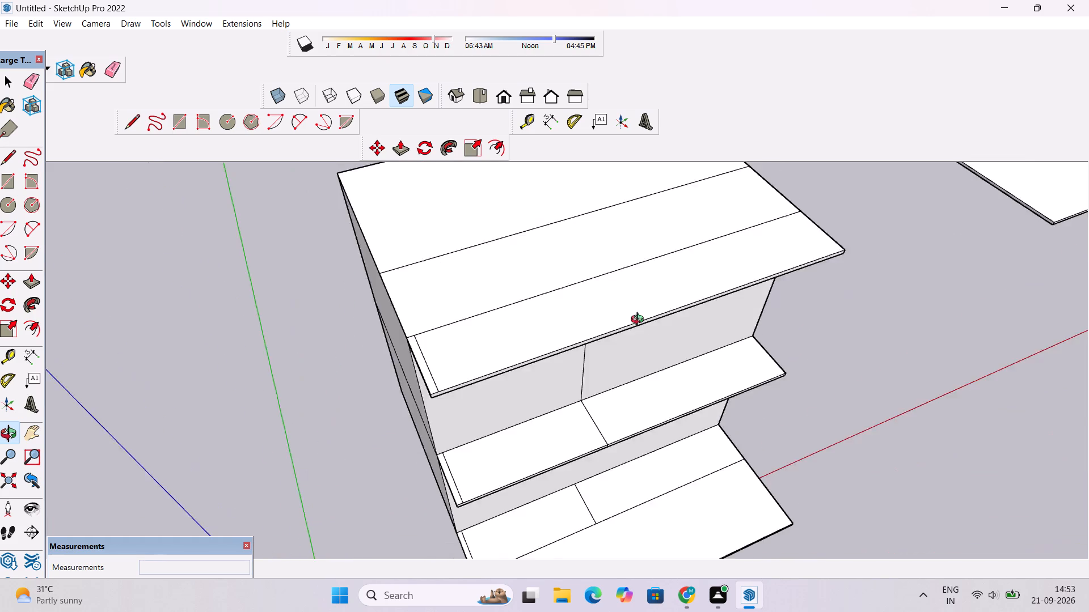
drag(640, 321, 547, 335)
scroll(546, 335, down, 4)
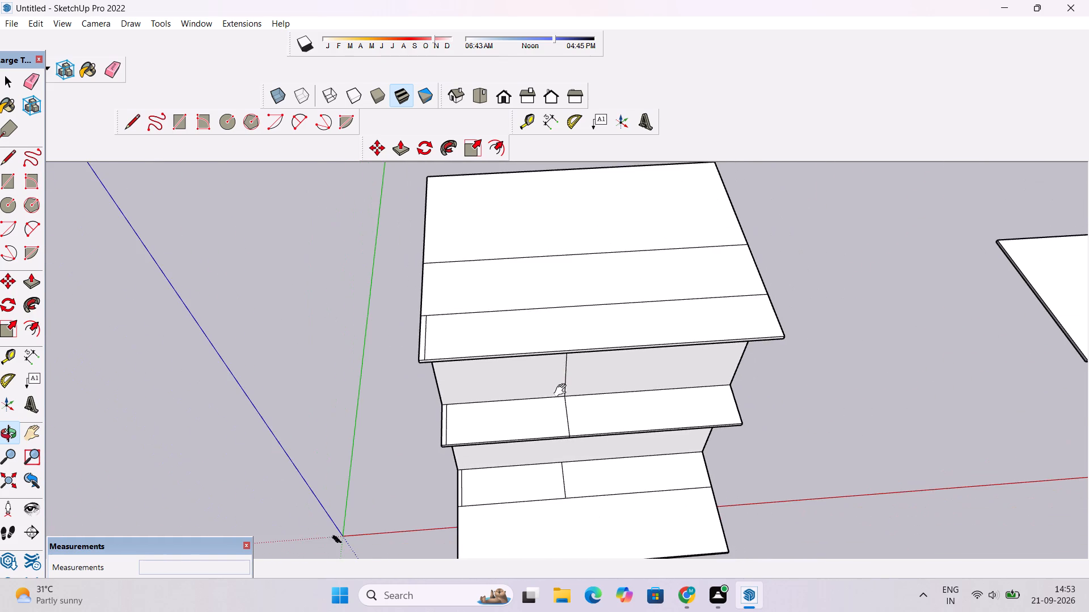
Examine the roof slab's front dividing lines and the overhangs below from raised front angles.
shift+drag(563, 390, 586, 338)
shift+drag(588, 339, 588, 349)
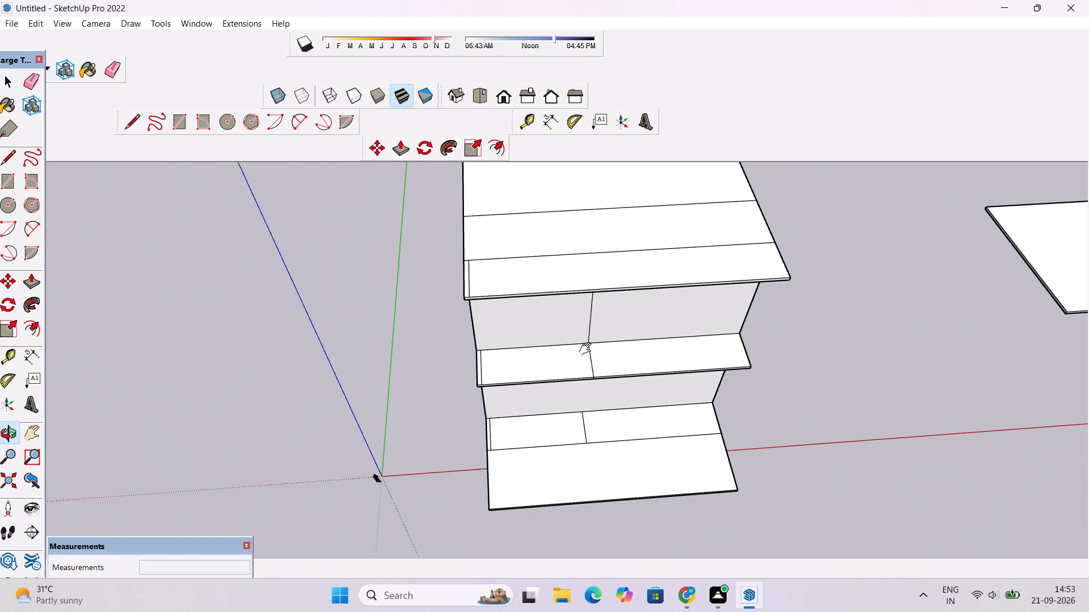
shift+drag(588, 349, 588, 362)
shift+drag(584, 311, 590, 352)
shift+scroll(569, 341, up, 2)
shift+drag(542, 342, 583, 374)
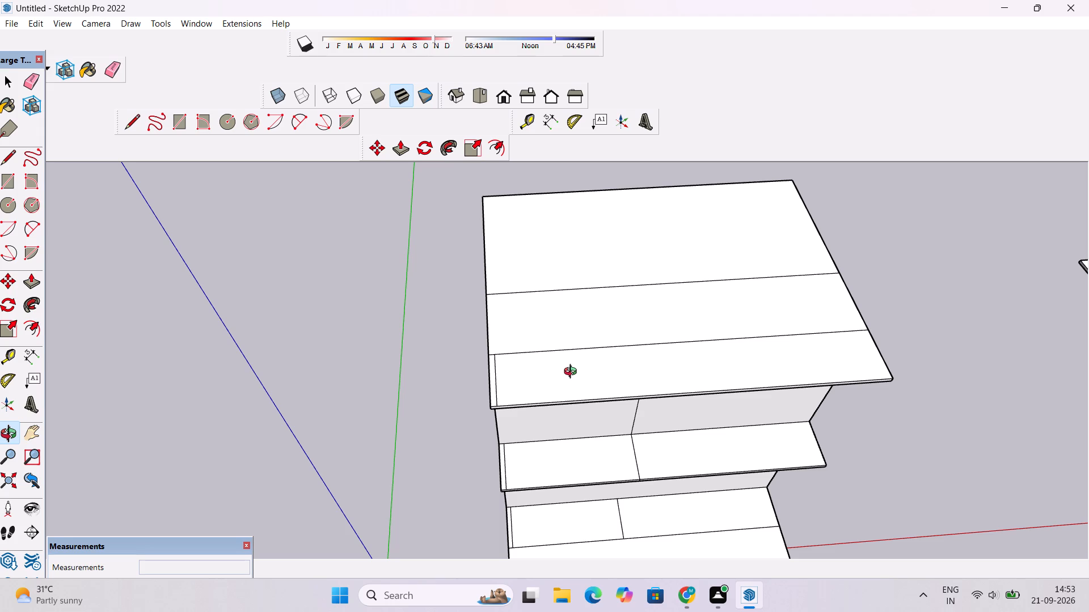
scroll(557, 368, down, 1)
drag(563, 356, 555, 371)
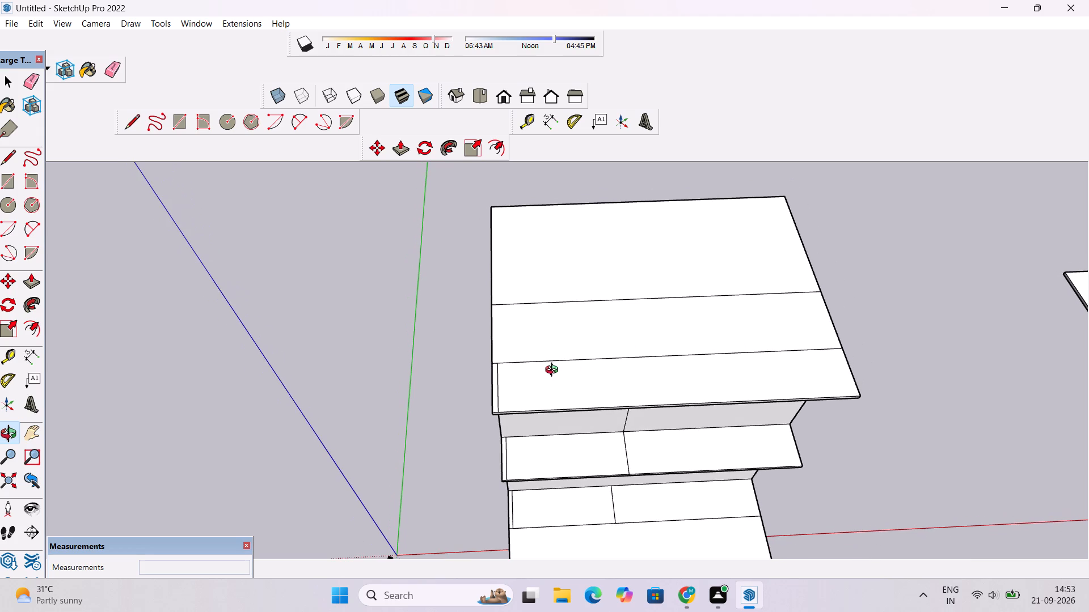
drag(625, 351, 626, 406)
shift+drag(640, 399, 526, 386)
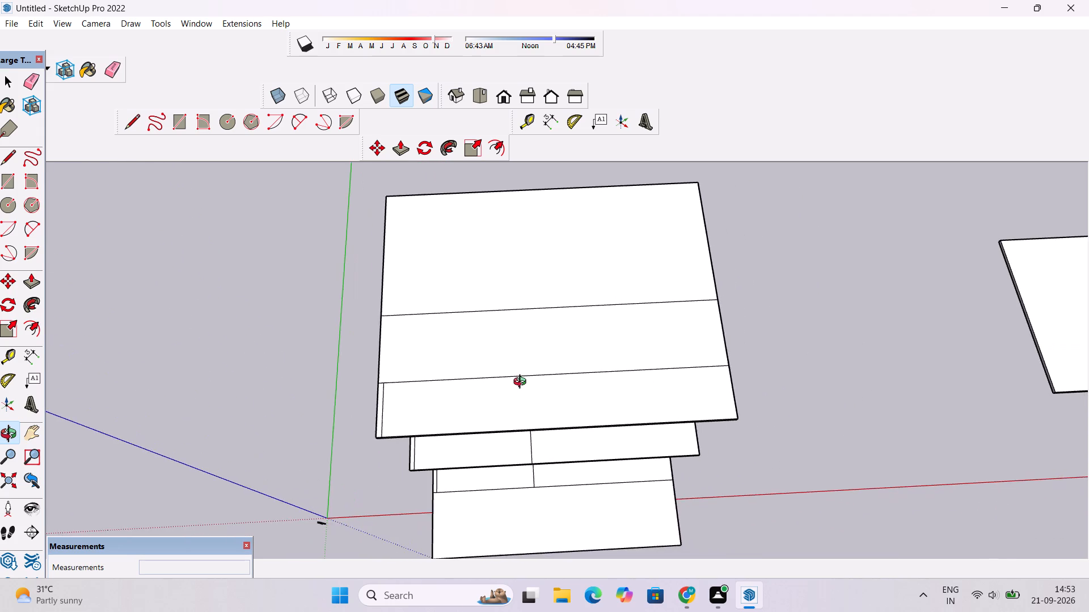
Place a guide on the roof slab 1' behind its front dividing line with the Tape Measure.
scroll(522, 383, up, 3)
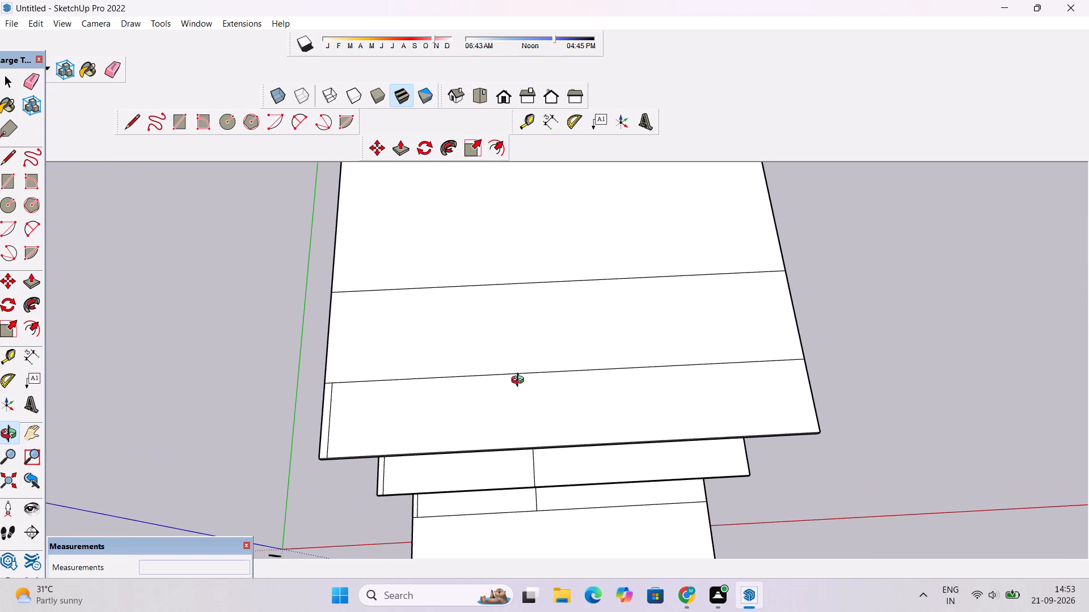
shift+drag(518, 376, 544, 382)
scroll(537, 375, up, 1)
shift+drag(539, 368, 548, 397)
shift+drag(542, 397, 532, 333)
key(space)
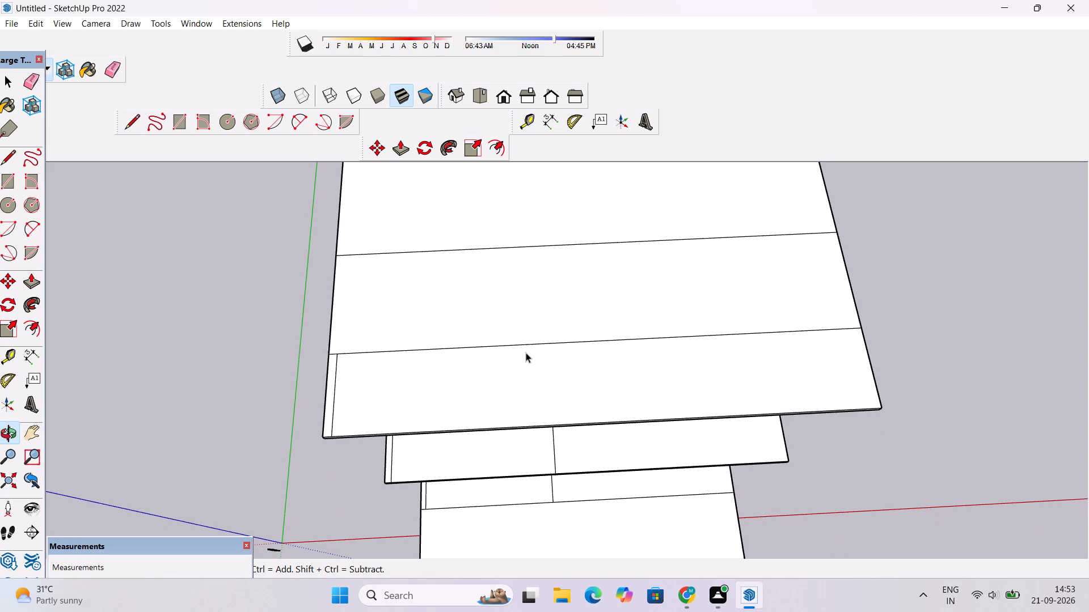
key(t)
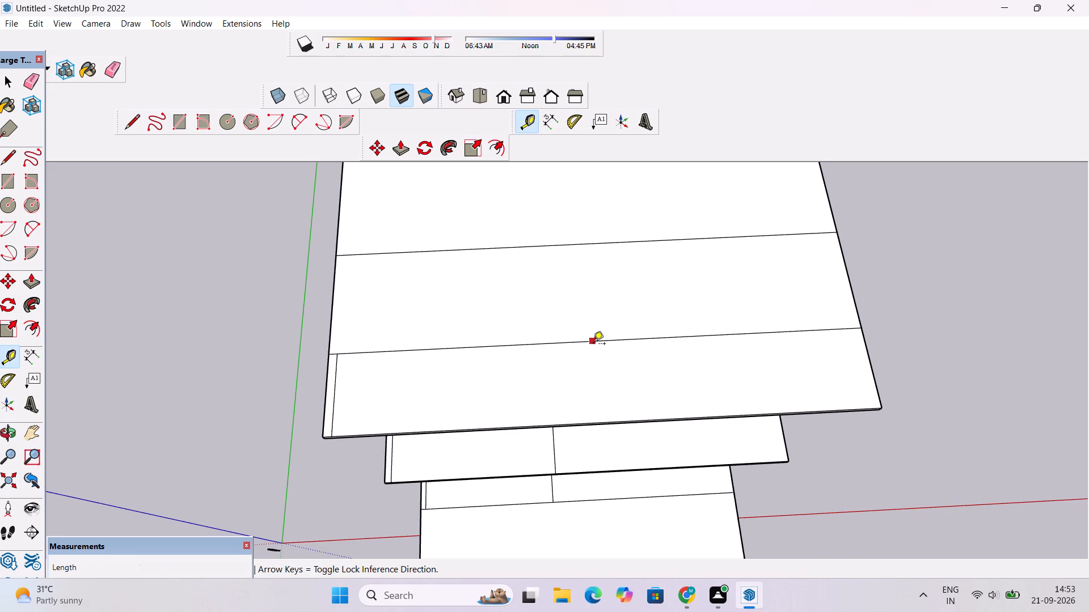
click(594, 345)
text(1')
key(Return)
Draw a line along the 1' guide across the full width of the roof slab, from edge to edge.
scroll(596, 300, down, 3)
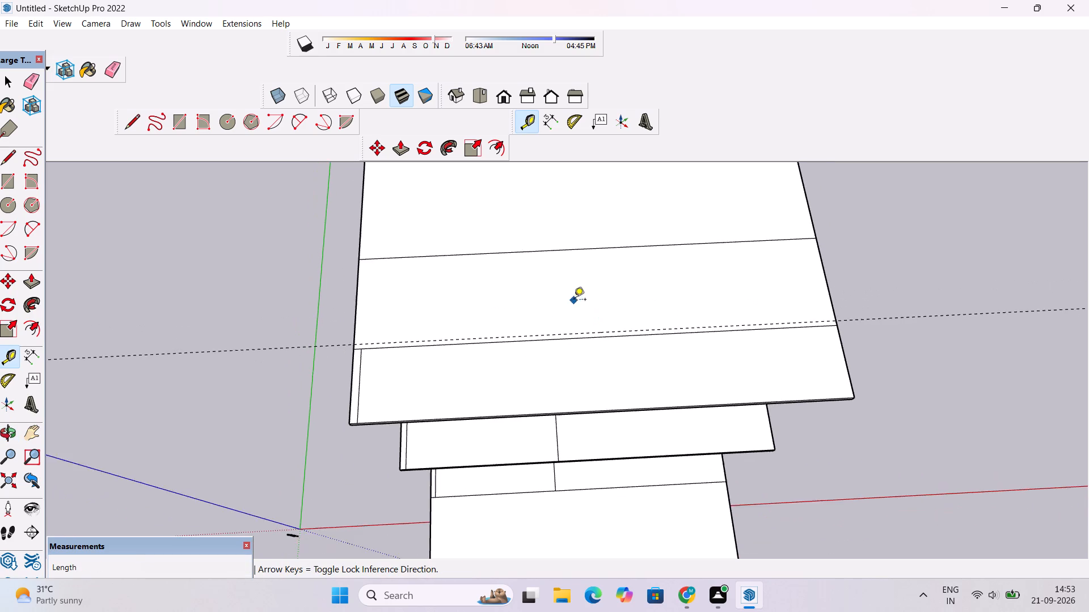
scroll(574, 300, down, 2)
scroll(664, 344, up, 4)
scroll(703, 312, up, 5)
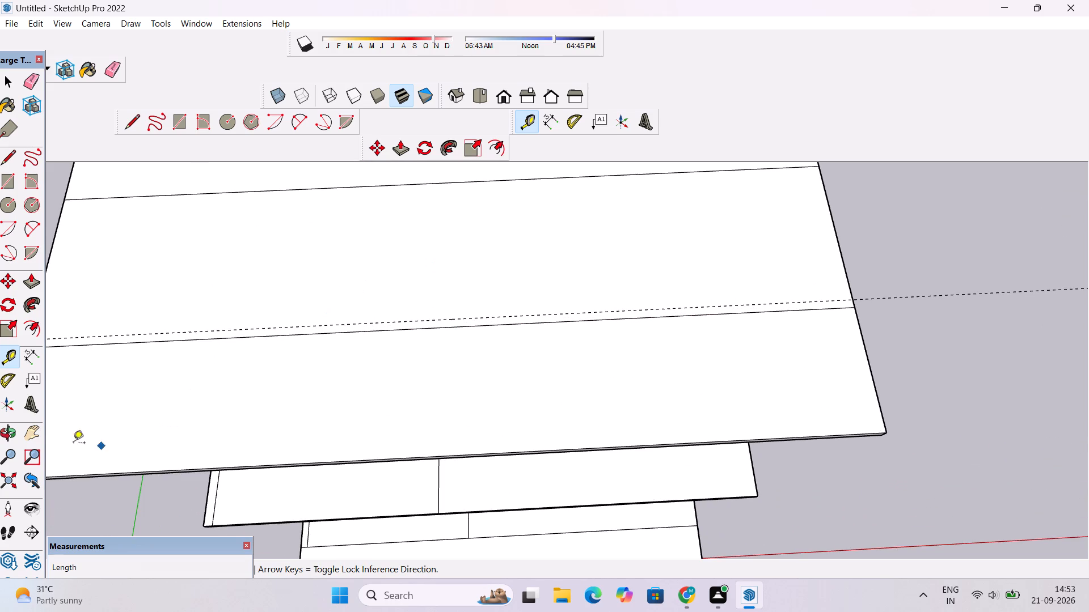
click(129, 119)
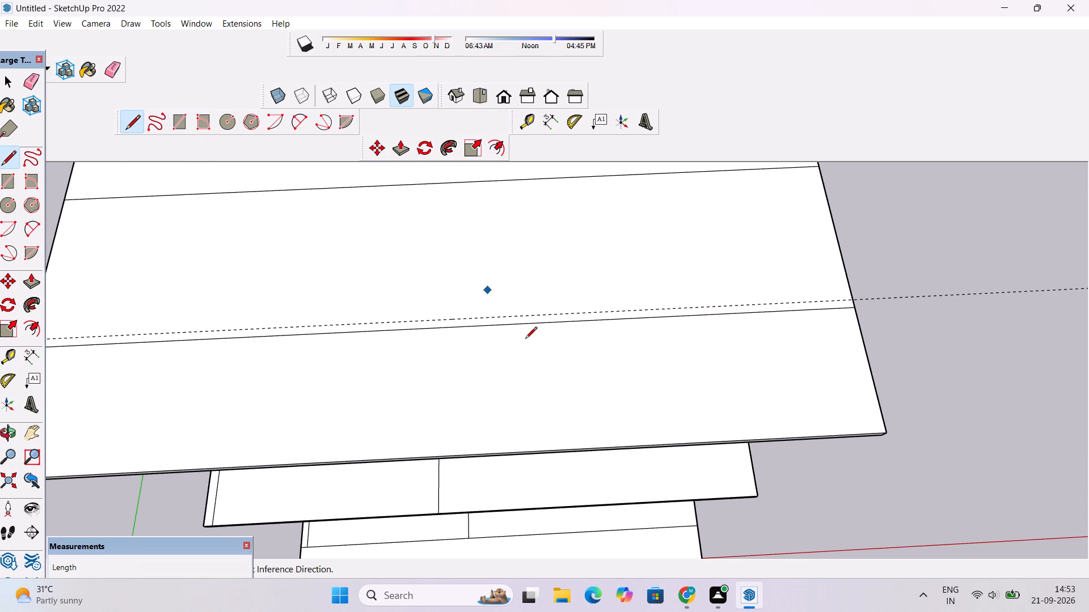
scroll(854, 298, up, 3)
click(852, 300)
scroll(786, 304, down, 11)
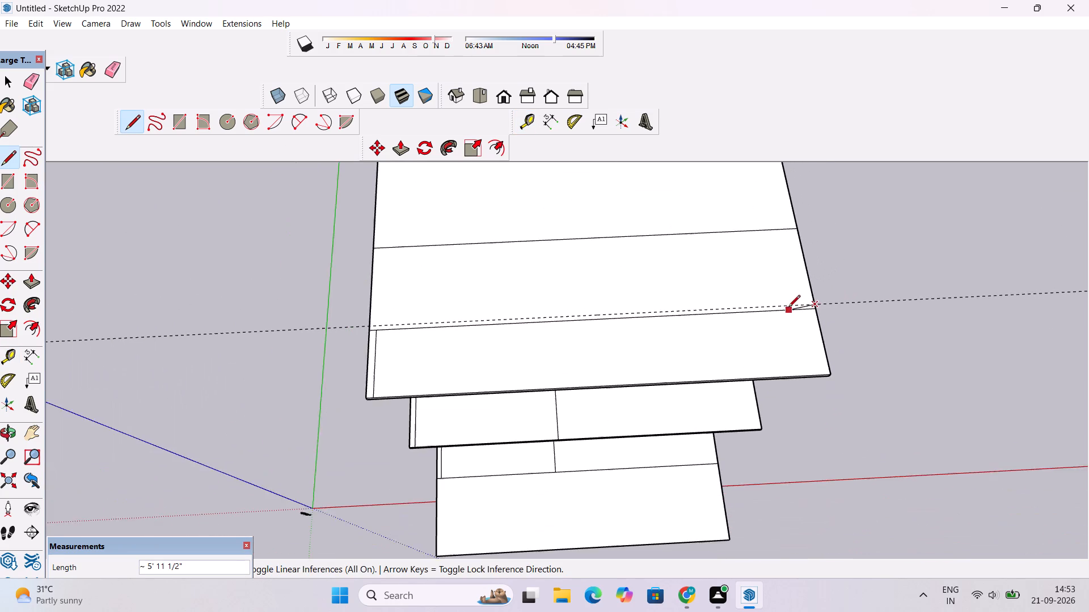
scroll(410, 321, up, 8)
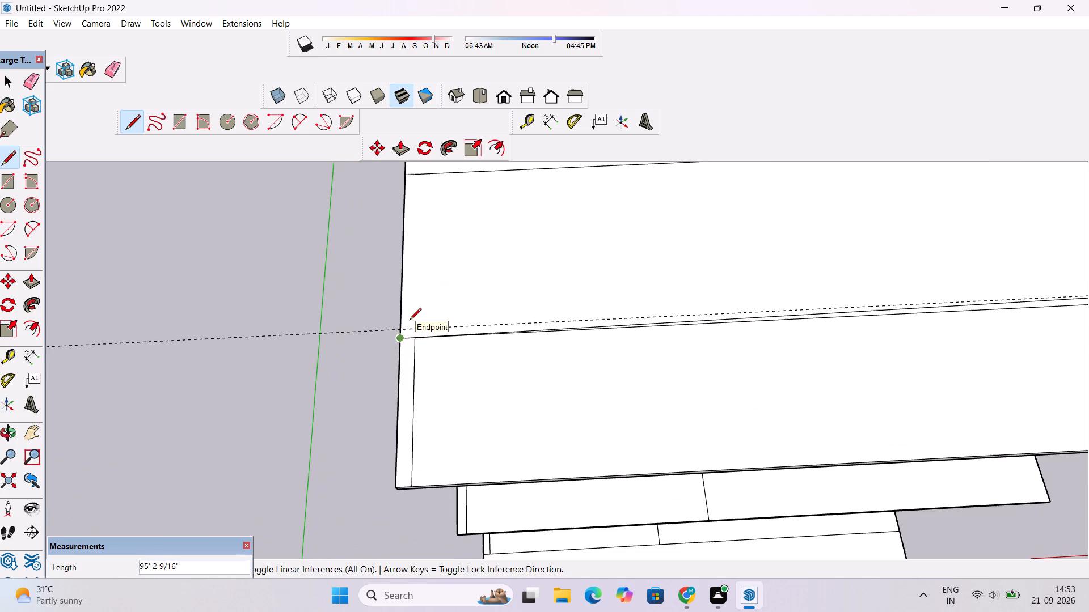
click(399, 328)
scroll(395, 328, down, 8)
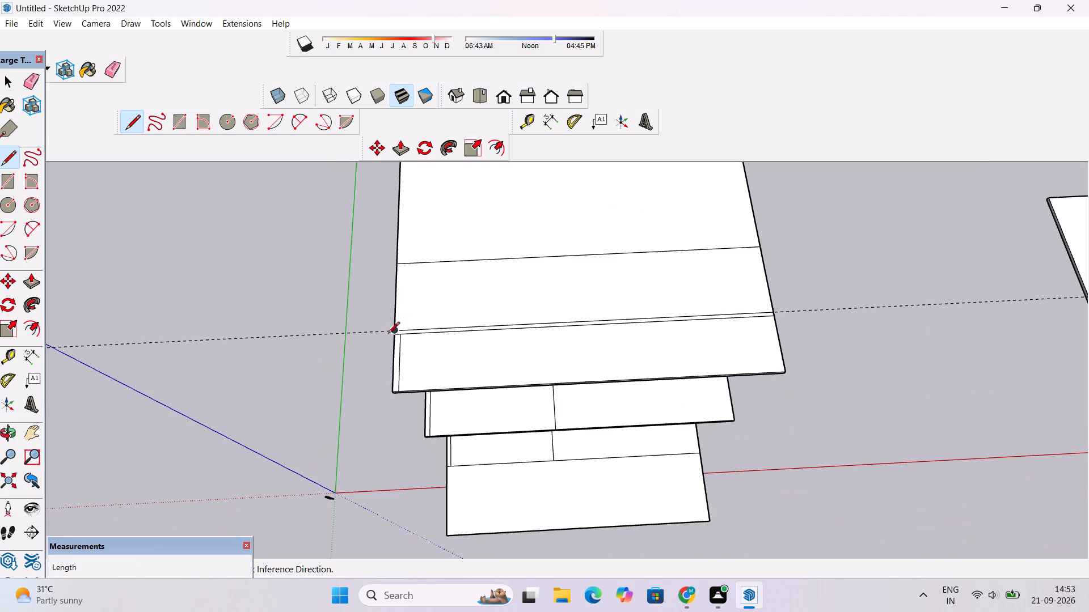
Erase the construction guide that runs along the new roof line.
key(space)
text(e)
drag(343, 320, 343, 352)
Examine the roof slab's new 1' strip and the overhangs below from raised front angles.
scroll(346, 326, down, 5)
key(o)
scroll(346, 326, down, 2)
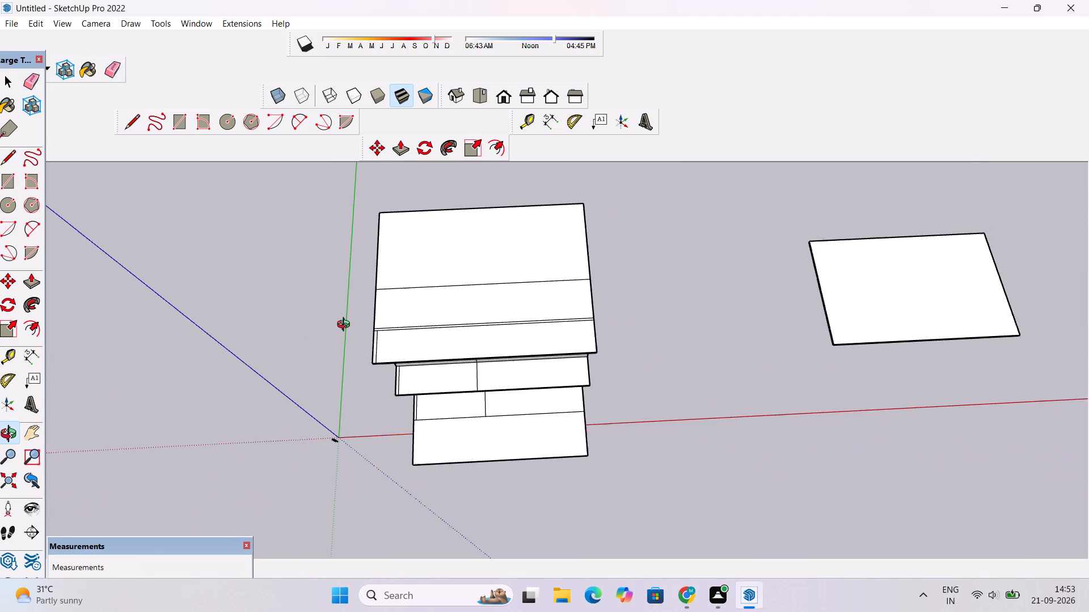
scroll(346, 326, down, 1)
shift+drag(349, 322, 323, 336)
drag(387, 430, 376, 357)
scroll(390, 354, up, 3)
shift+drag(390, 354, 451, 346)
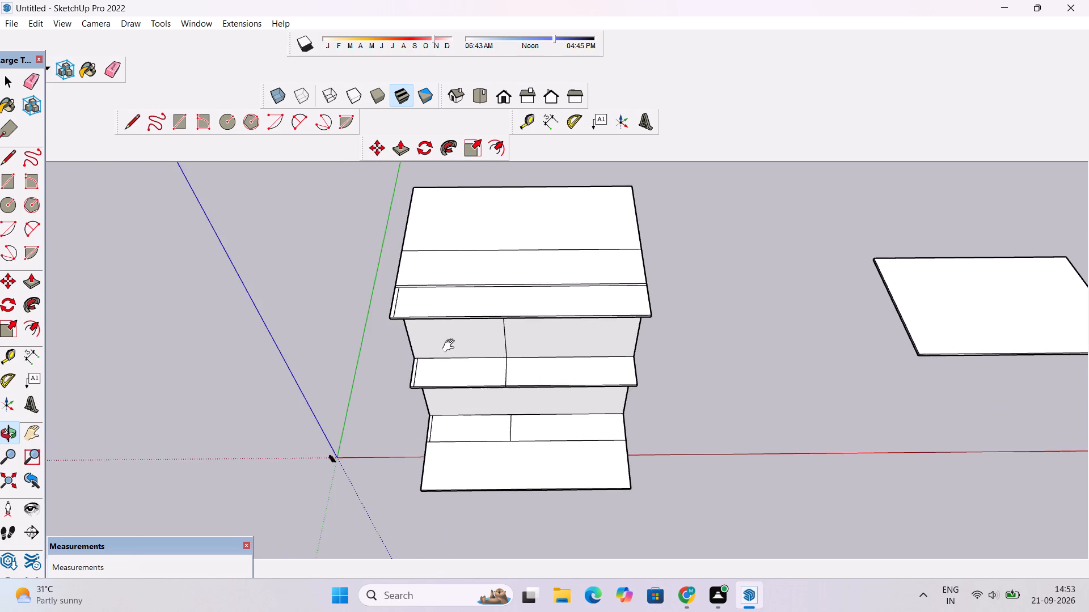
scroll(451, 346, down, 3)
drag(451, 346, 431, 406)
scroll(441, 363, up, 6)
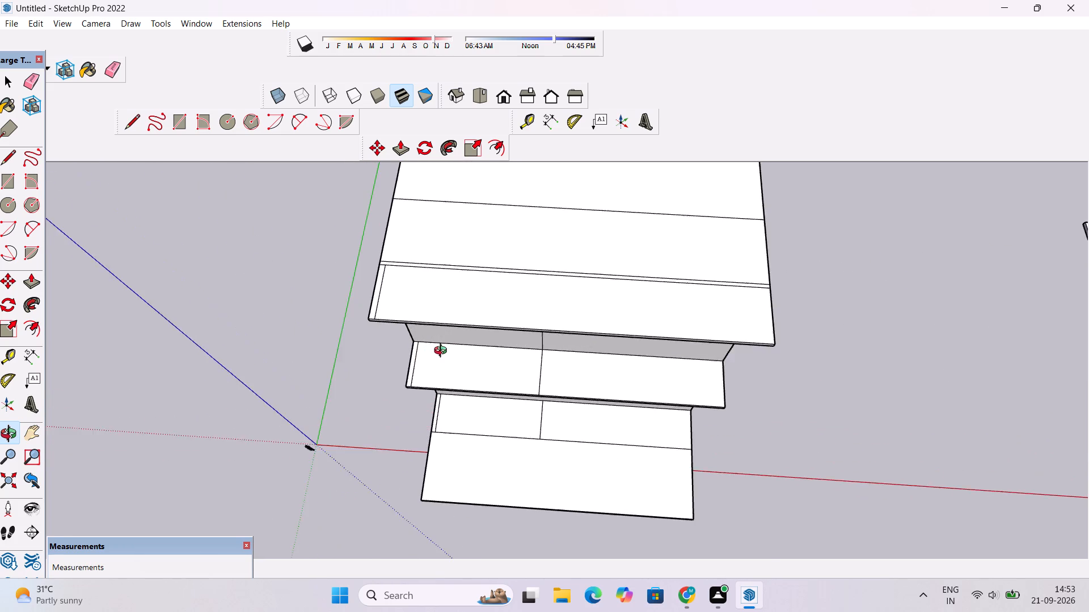
scroll(443, 352, up, 3)
shift+drag(443, 350, 446, 366)
shift+scroll(445, 358, down, 7)
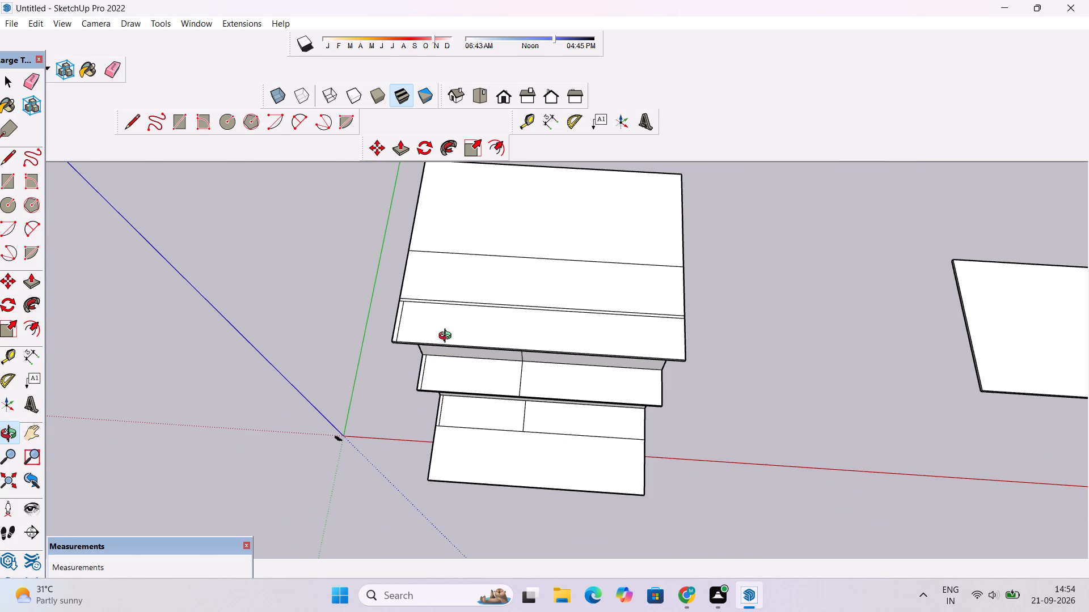
shift+drag(474, 321, 456, 350)
scroll(455, 350, down, 3)
drag(440, 355, 455, 366)
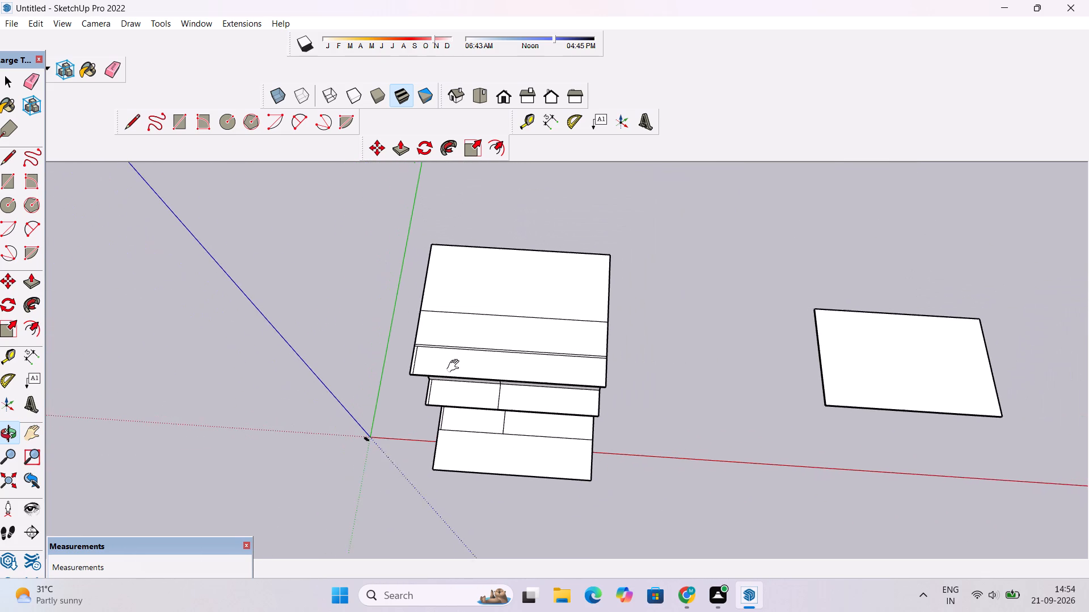
drag(455, 366, 457, 367)
Examine the house from both front corners and above, comparing the roof's divisions with the front wall's dividing line.
shift+scroll(457, 367, up, 4)
drag(456, 365, 568, 302)
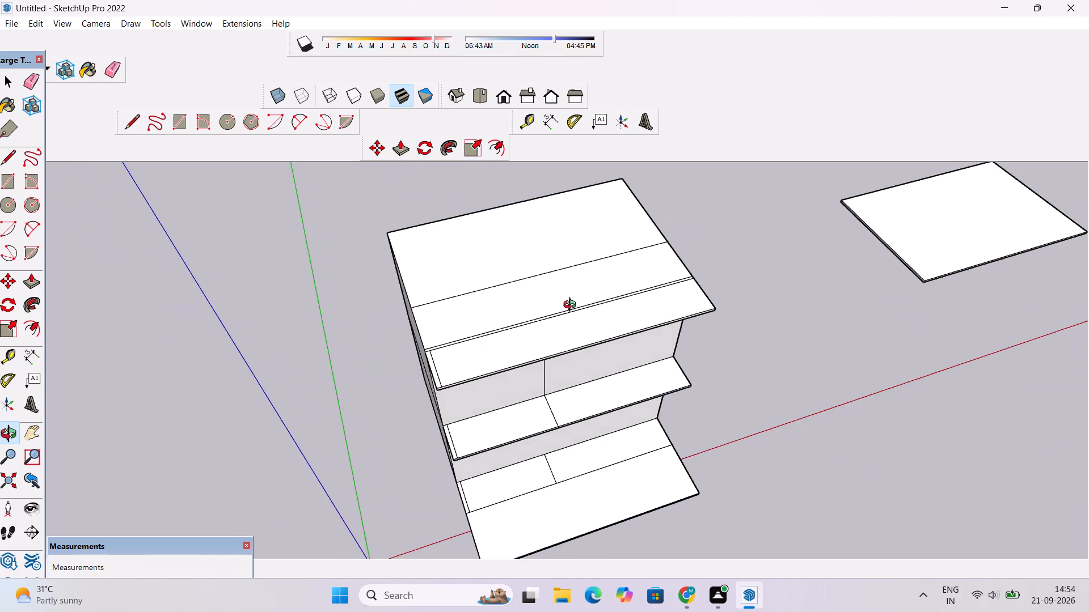
drag(573, 324, 456, 377)
scroll(451, 365, down, 2)
shift+drag(525, 330, 330, 410)
scroll(330, 394, down, 2)
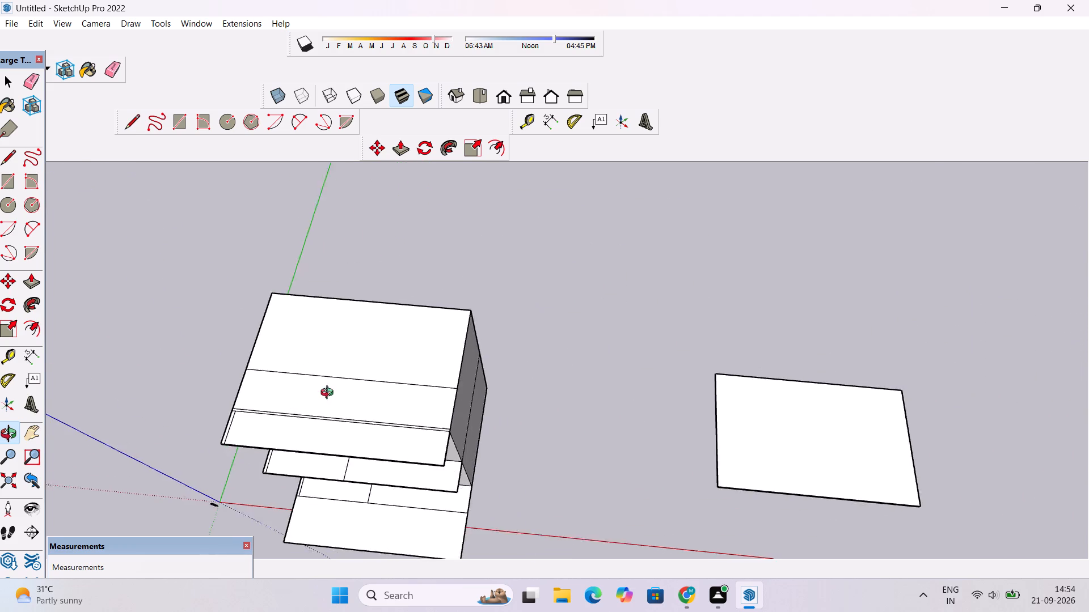
scroll(330, 394, down, 4)
shift+drag(339, 407, 398, 356)
scroll(398, 356, down, 1)
shift+drag(394, 375, 428, 348)
scroll(429, 368, up, 8)
drag(386, 386, 720, 296)
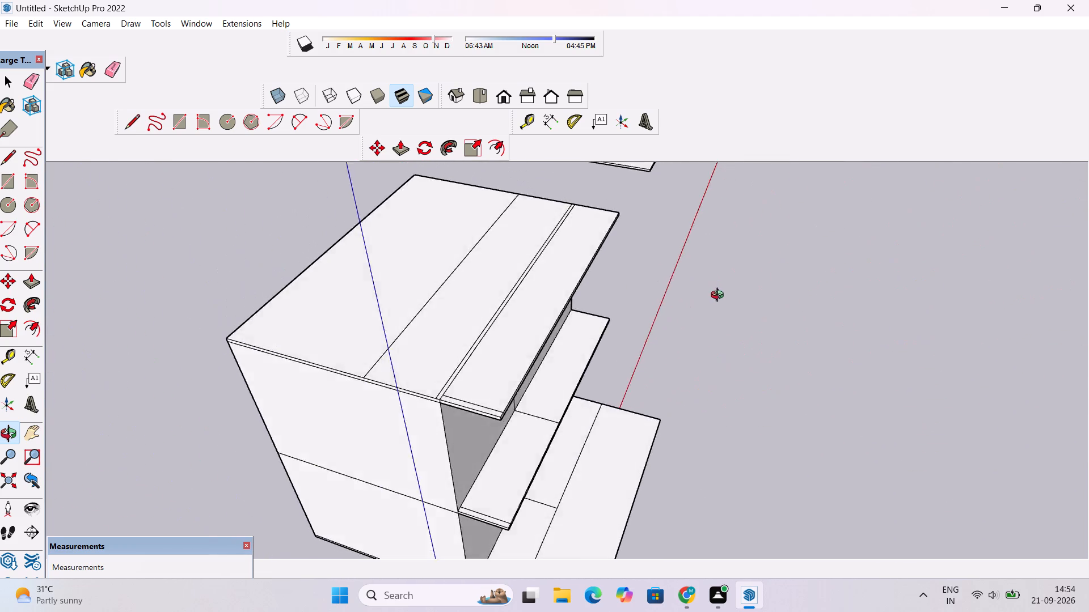
drag(720, 296, 492, 372)
shift+drag(487, 358, 537, 373)
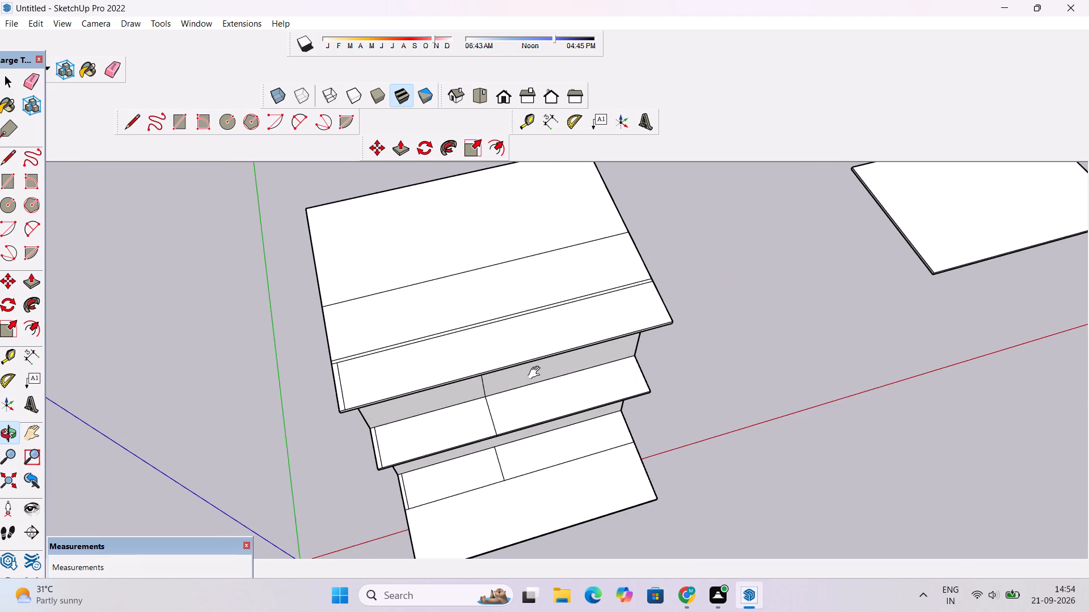
scroll(542, 357, down, 2)
shift+drag(567, 337, 558, 355)
drag(581, 360, 529, 355)
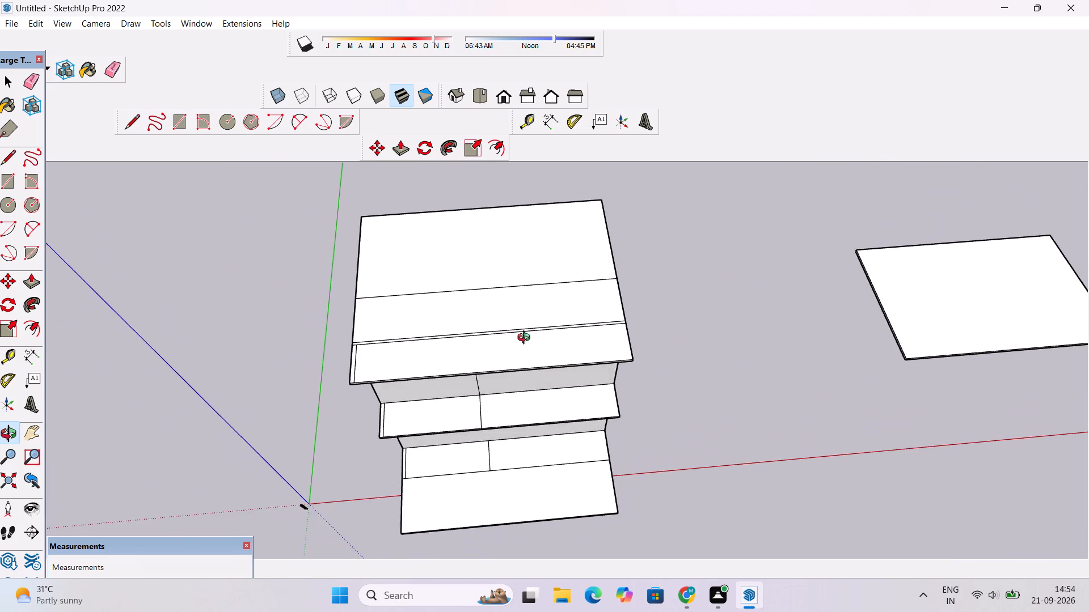
scroll(526, 339, down, 5)
shift+drag(663, 274, 614, 341)
scroll(515, 373, up, 3)
drag(511, 385, 468, 401)
scroll(454, 388, up, 3)
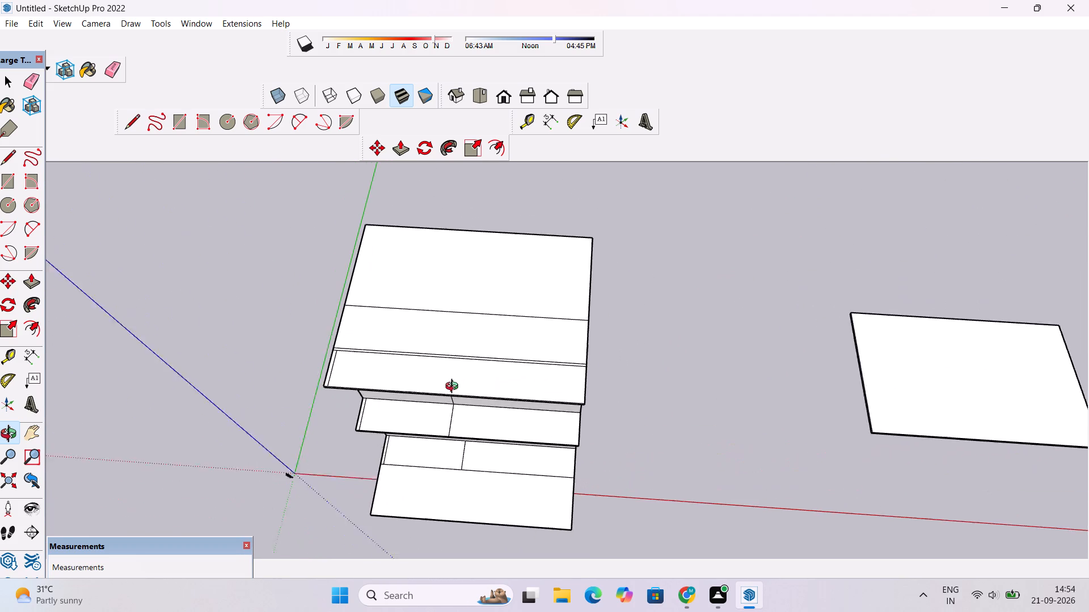
scroll(454, 388, up, 1)
shift+drag(447, 380, 506, 375)
shift+scroll(507, 375, up, 2)
shift+drag(507, 375, 534, 386)
scroll(535, 386, up, 2)
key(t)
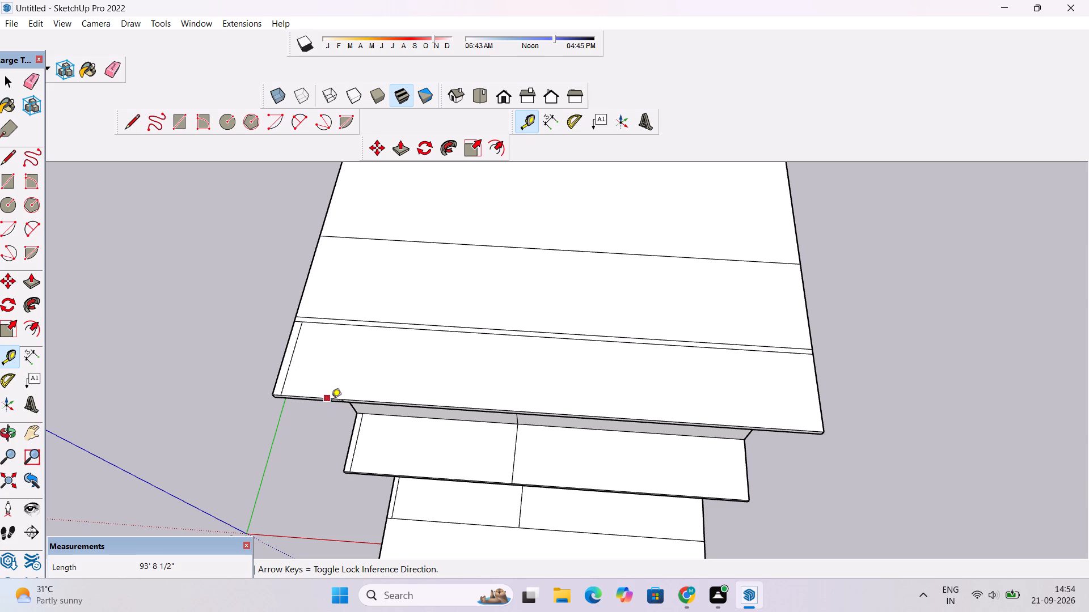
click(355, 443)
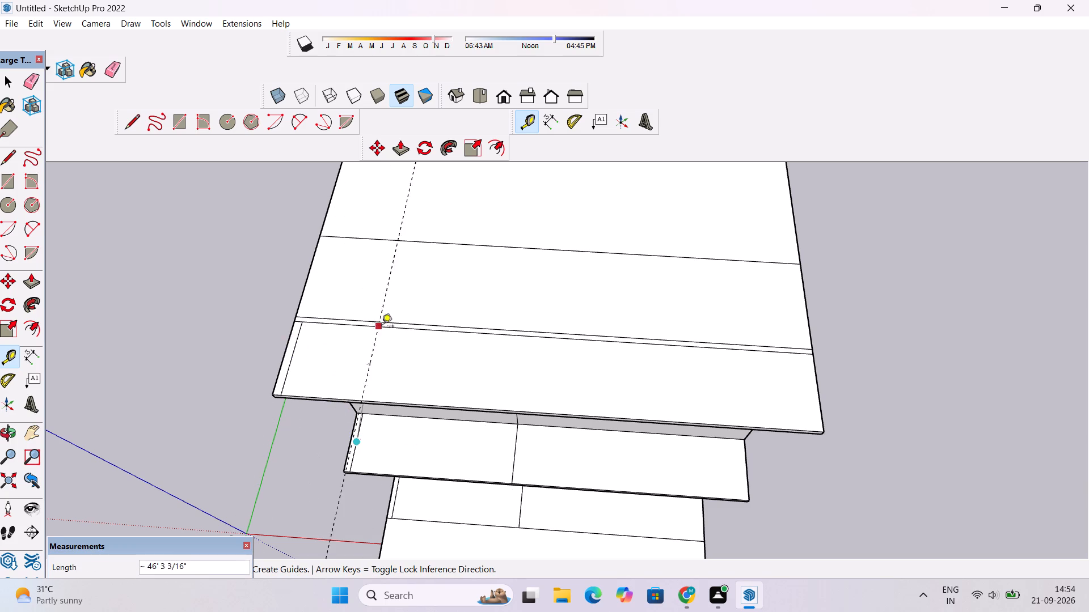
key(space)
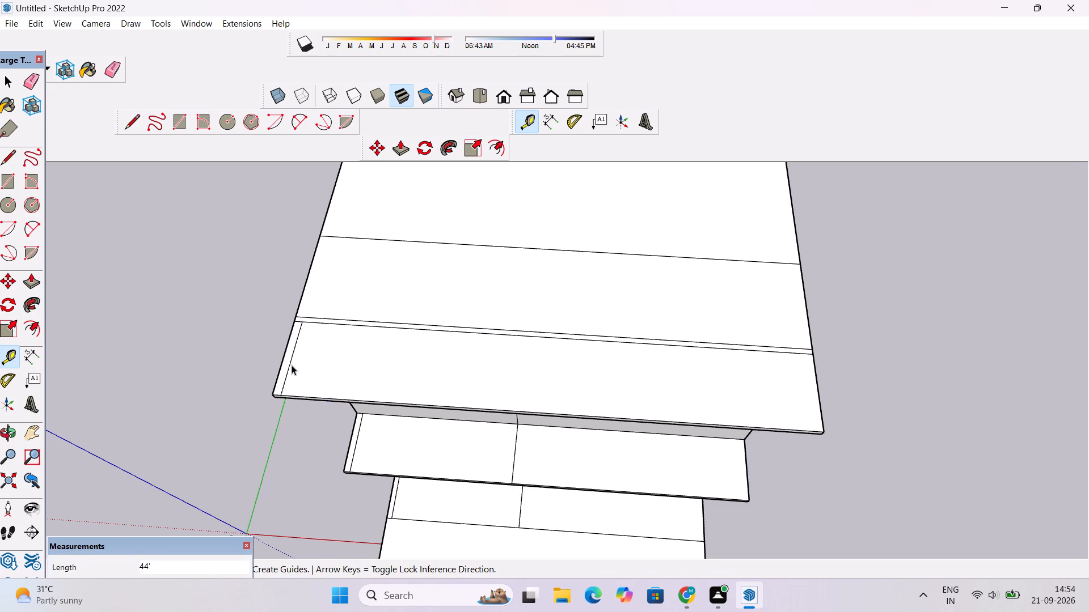
Place a guide 38'6" inward from the short line beside the roof slab's side edge, running front to back.
key(t)
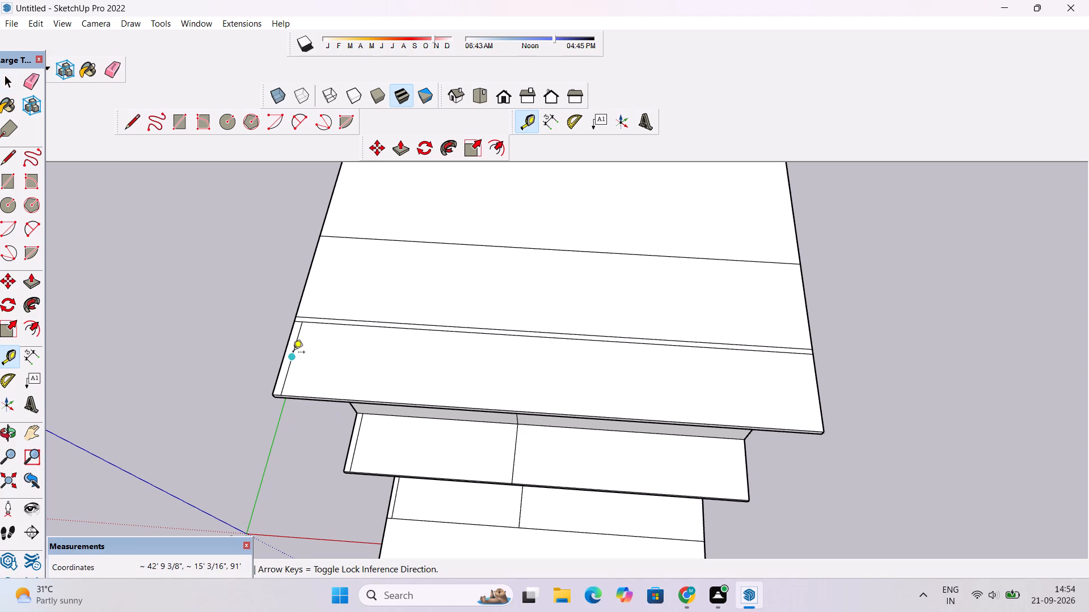
click(293, 358)
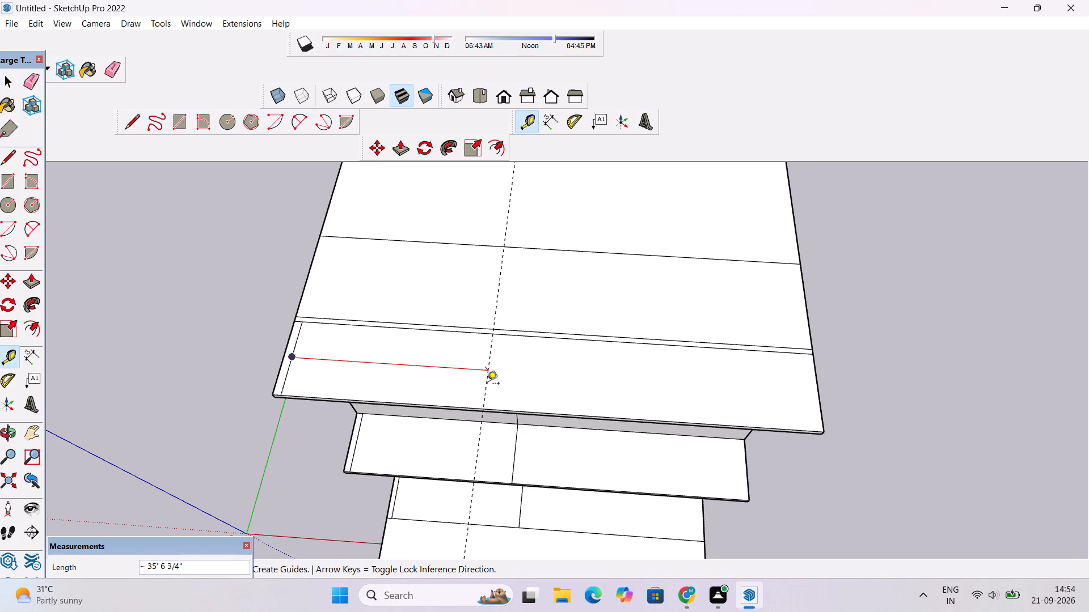
text(38')
text(6")
key(Return)
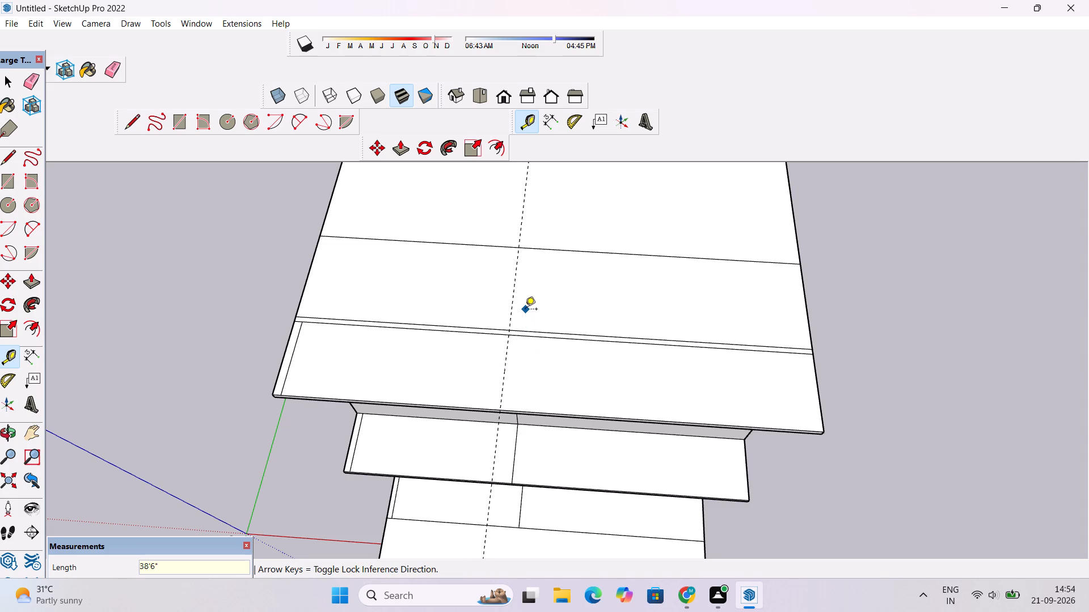
Draw a short line across the roof slab's 1' strip where the front-to-back guide crosses it.
scroll(529, 304, up, 1)
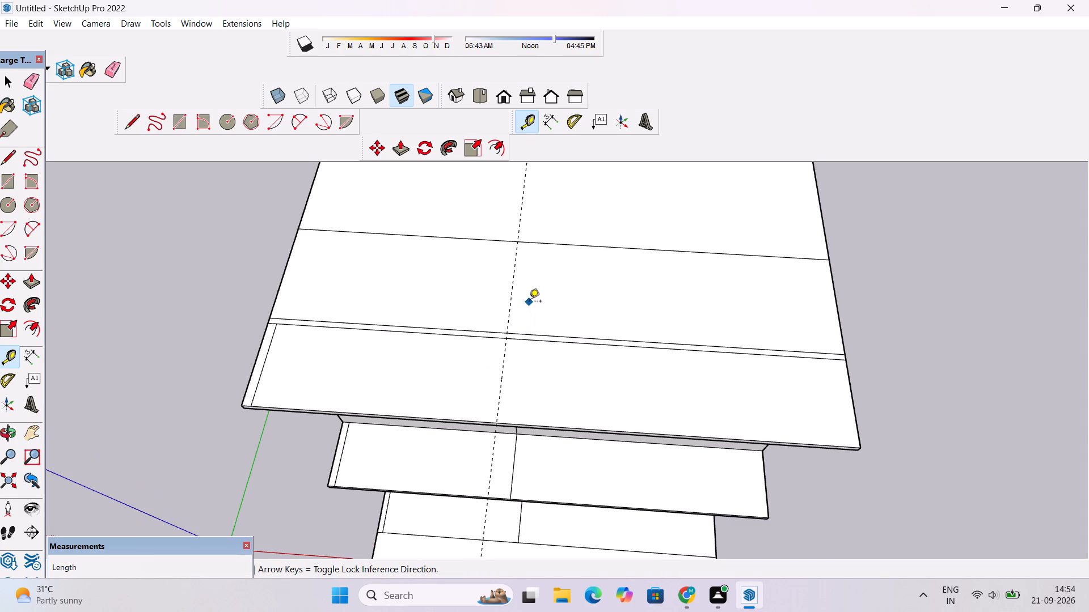
scroll(531, 301, up, 1)
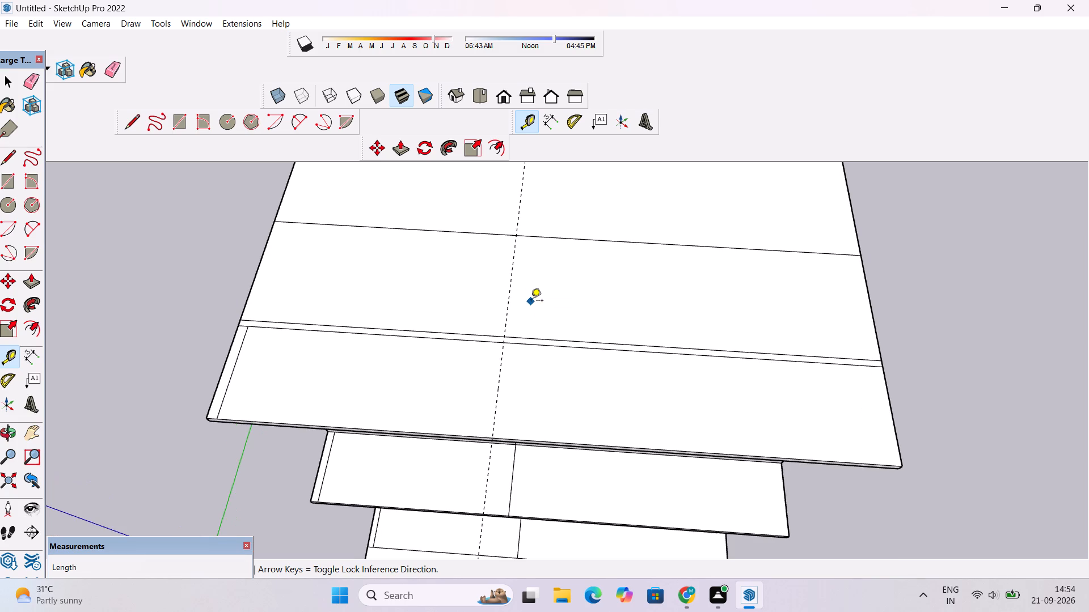
scroll(531, 301, up, 4)
scroll(531, 301, down, 9)
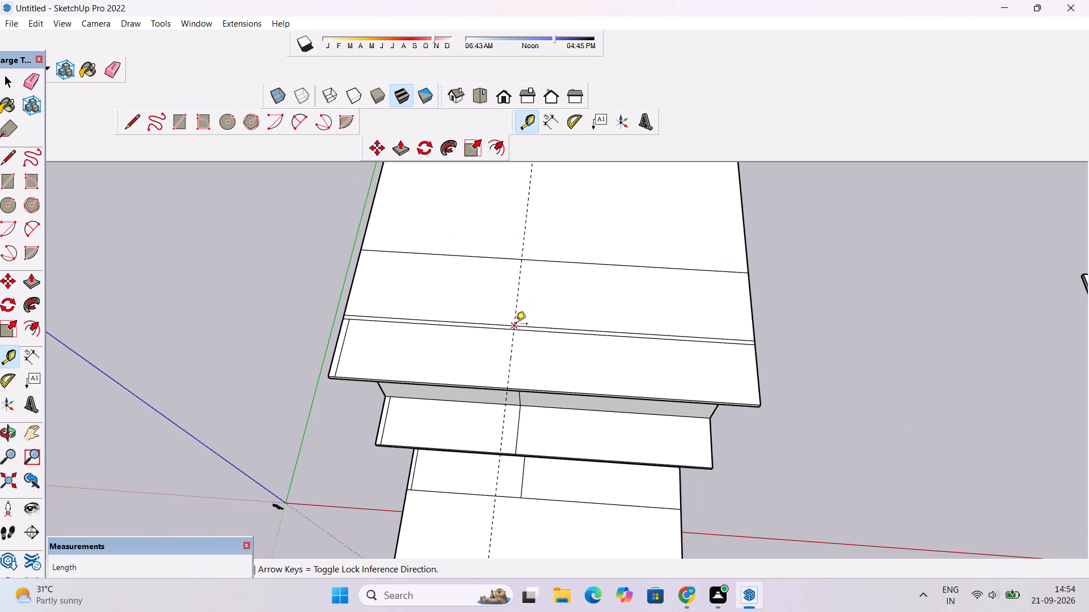
scroll(516, 325, up, 11)
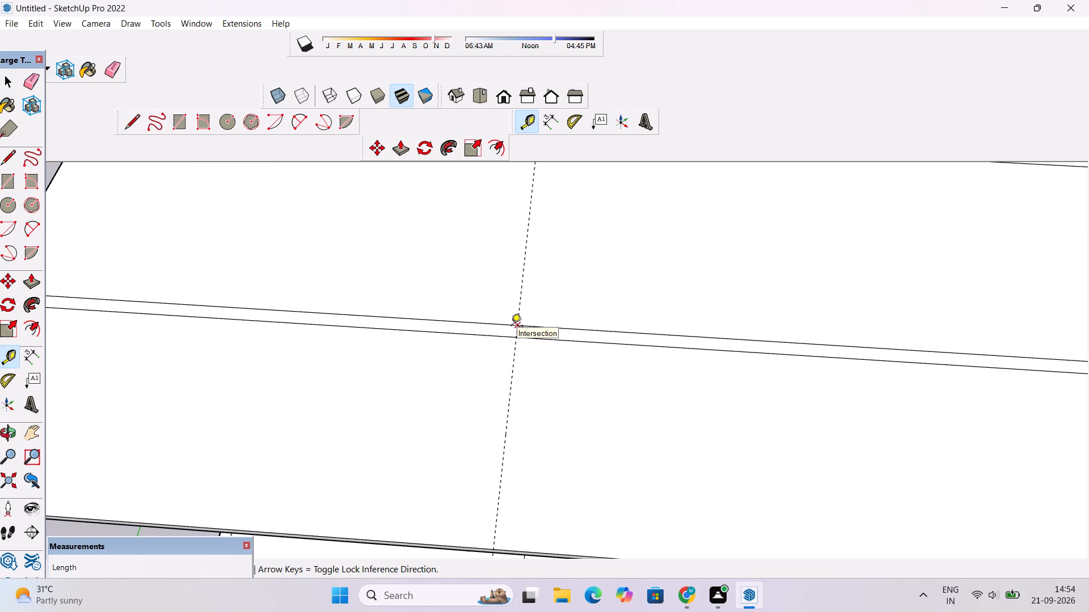
key(l)
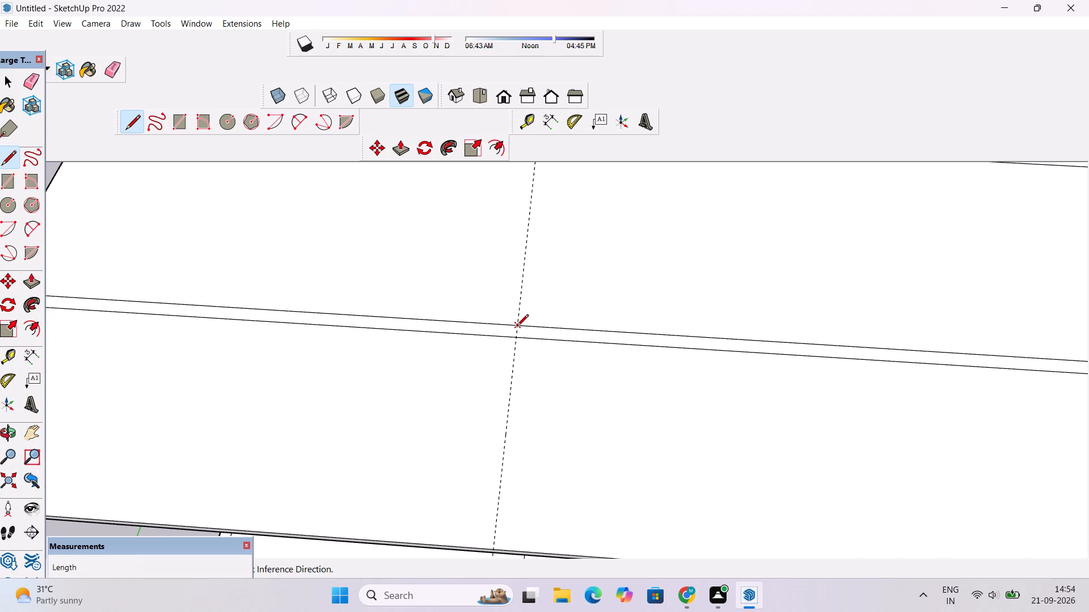
click(517, 327)
click(514, 342)
key(space)
Erase the front-to-back guide that crosses the middle of the roof slab.
scroll(474, 333, down, 9)
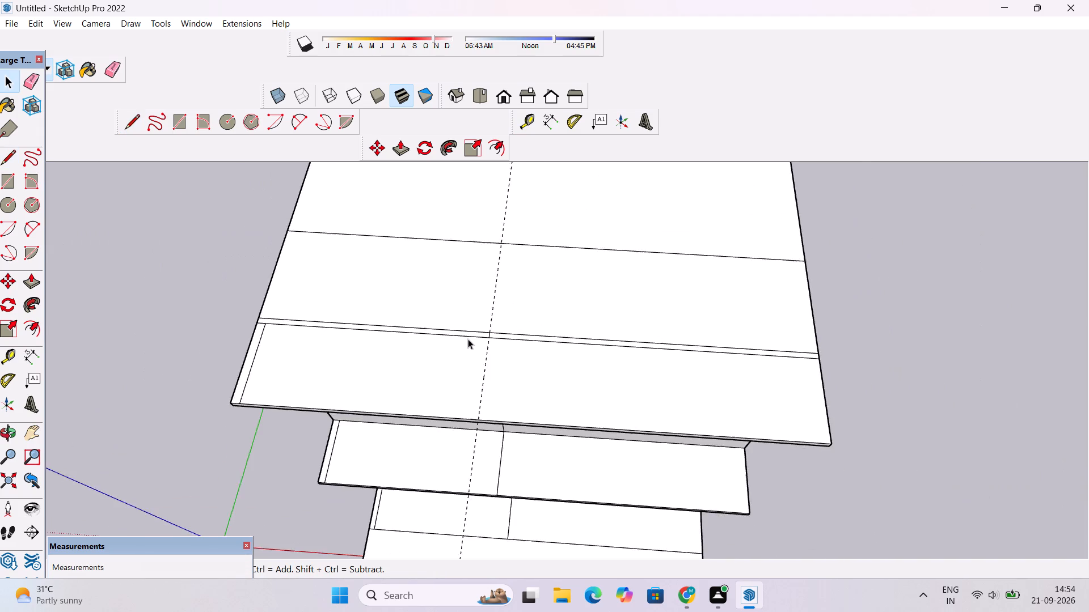
scroll(468, 339, down, 6)
key(e)
drag(486, 223, 497, 235)
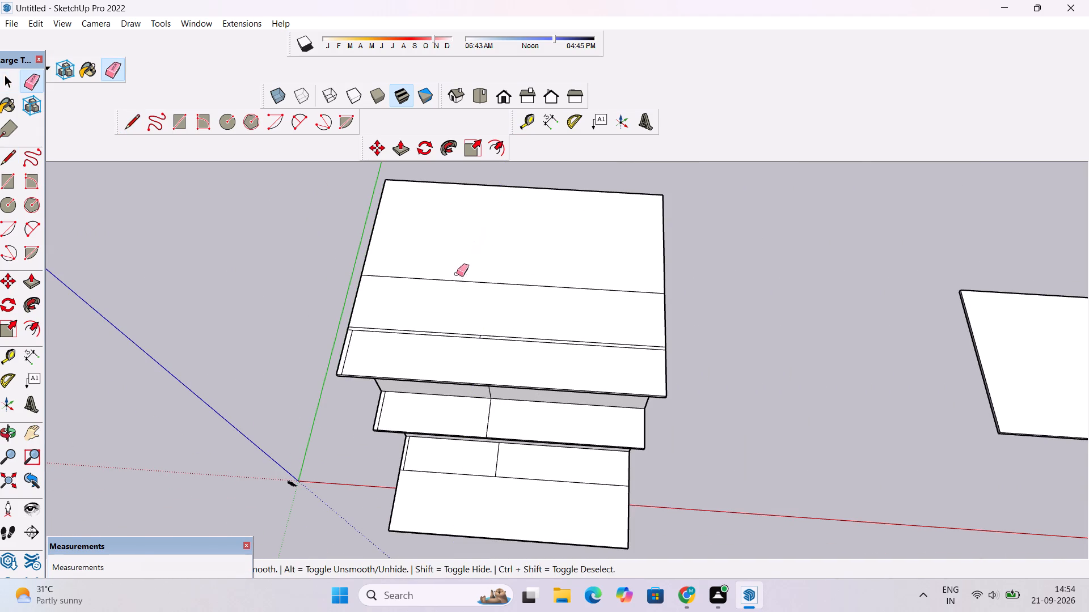
scroll(440, 292, down, 3)
key(space)
Place guides 1' inward from the roof slab's rear edge and from its side edge nearest the green axis.
text(t)
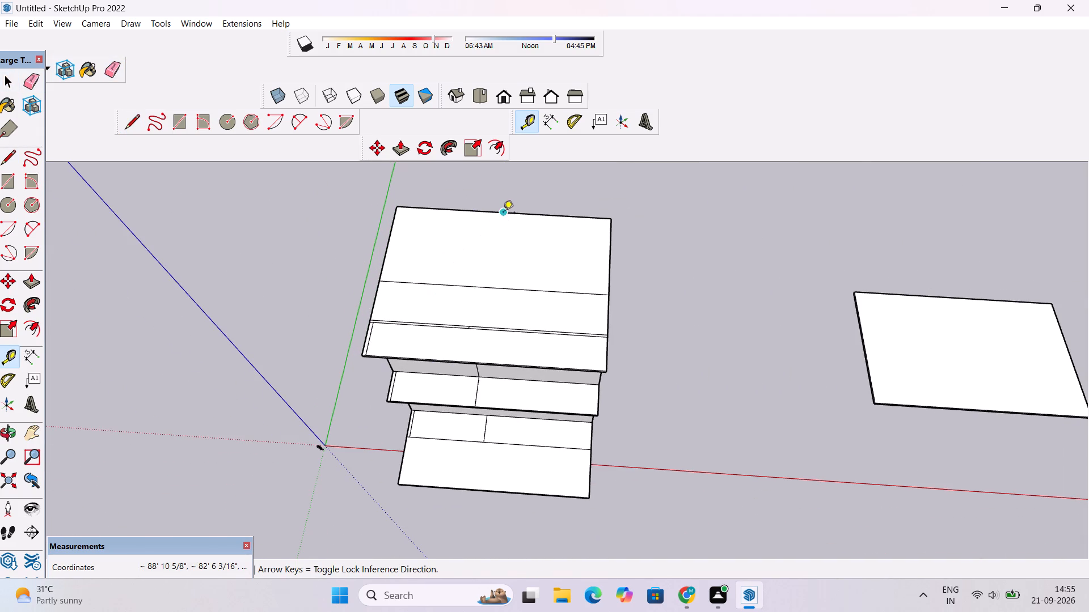
click(503, 214)
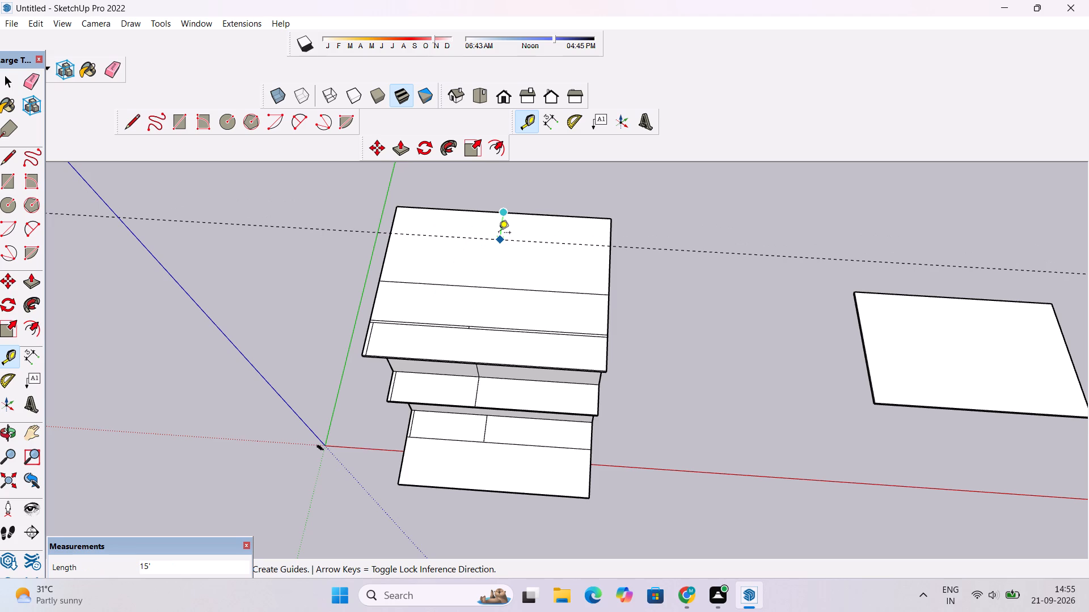
text(1')
key(Return)
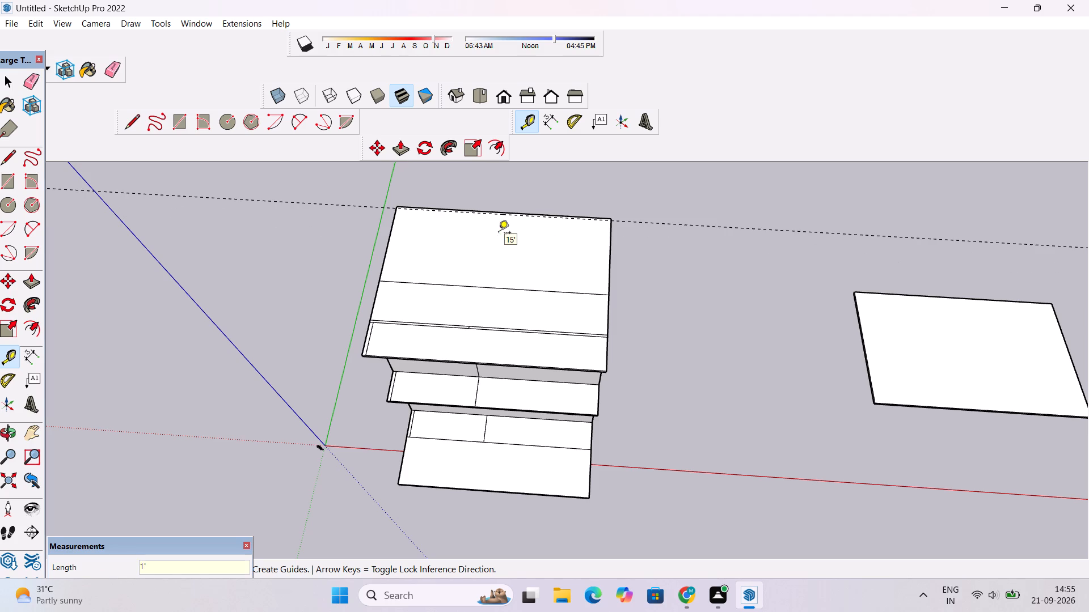
click(389, 244)
text(1')
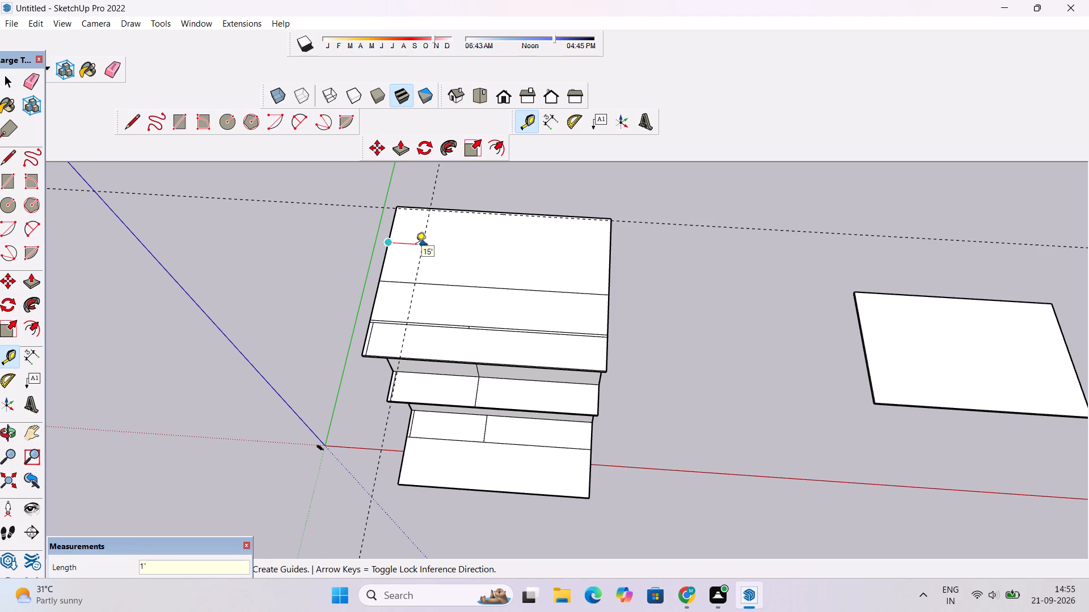
key(Return)
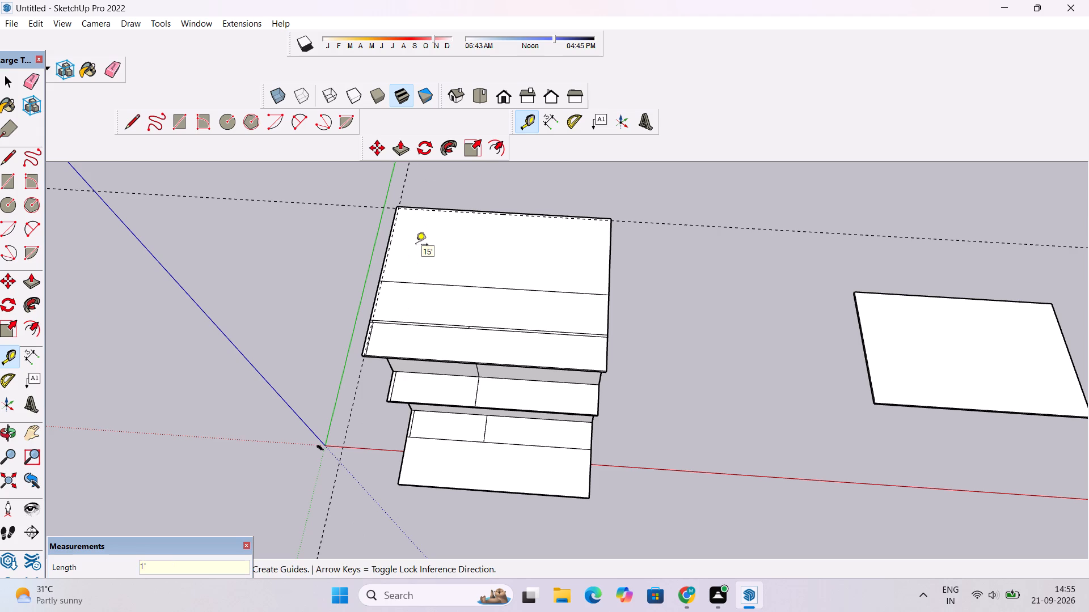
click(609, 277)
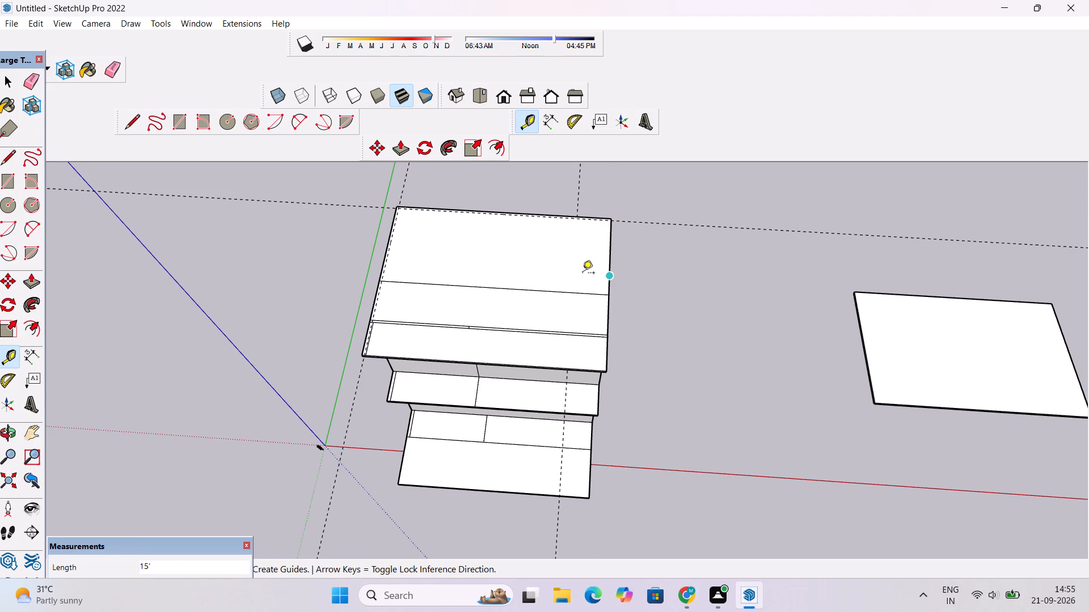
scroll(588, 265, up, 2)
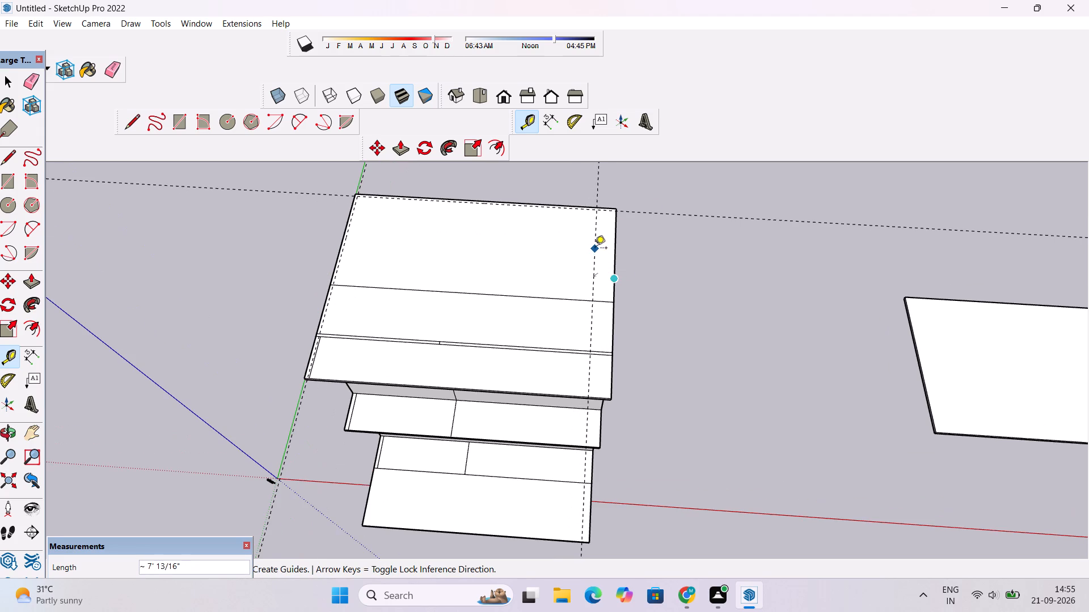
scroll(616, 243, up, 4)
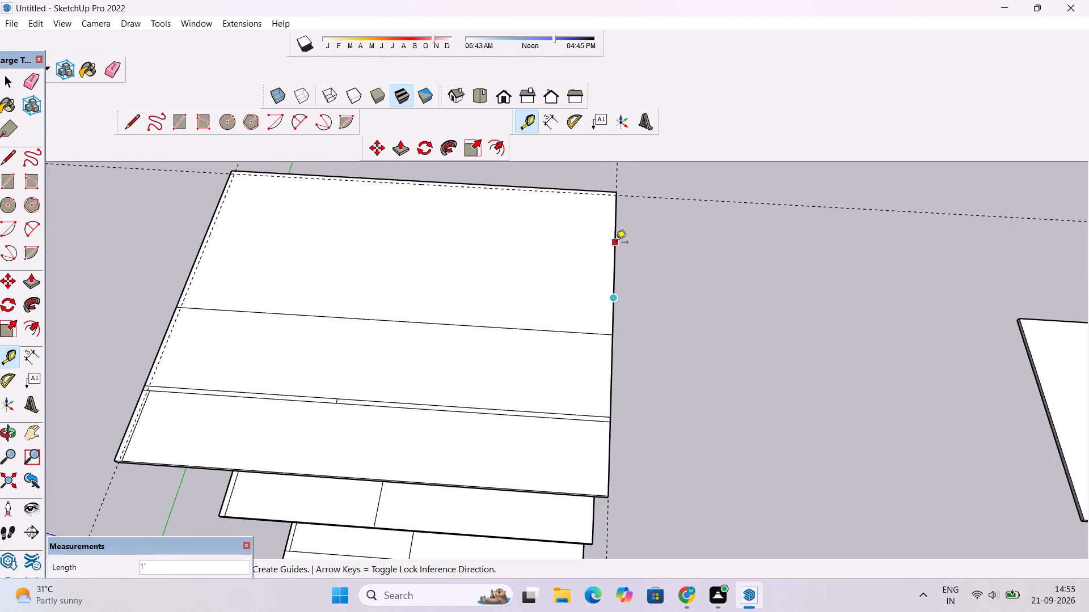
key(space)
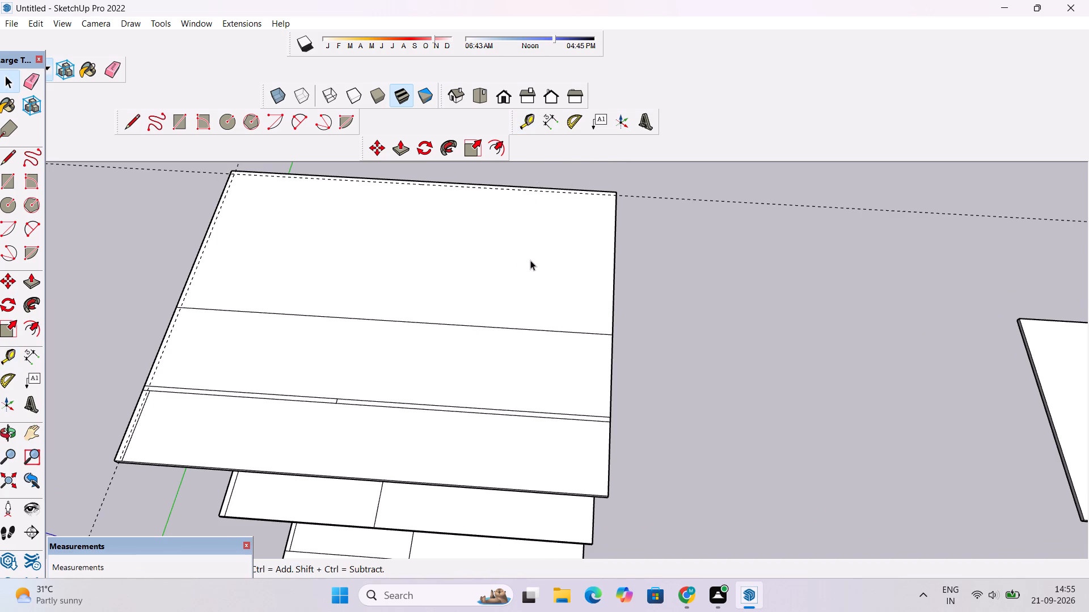
Place a guide 1' inward from the roof slab's side edge facing the separate slab.
text(t)
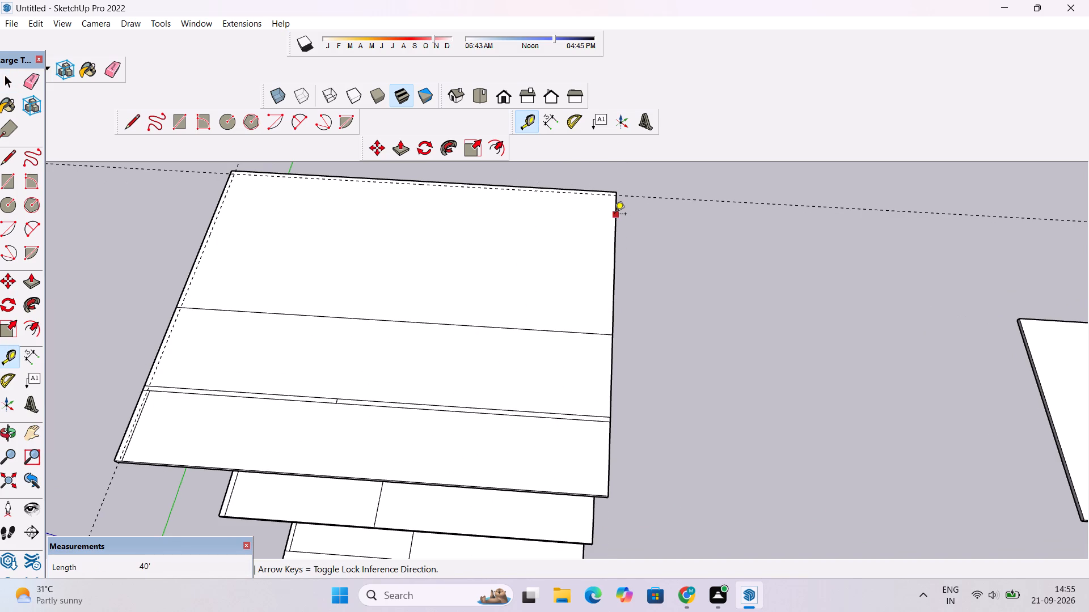
click(614, 215)
text(1')
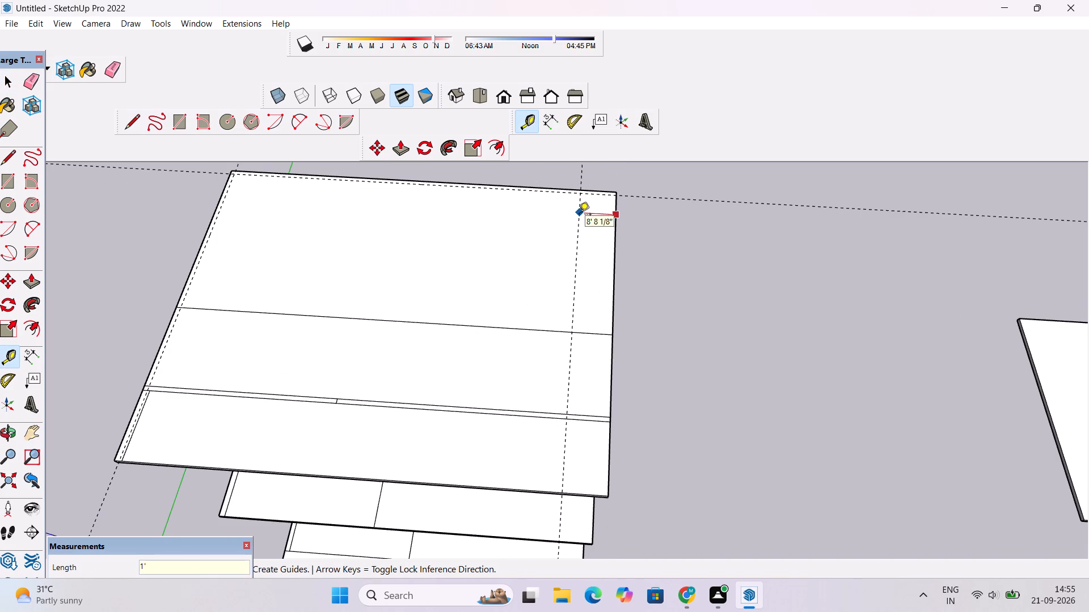
key(Return)
Draw a 58' line along the guide nearest the green axis, from the strip's rear line to the rear guide.
scroll(579, 215, down, 4)
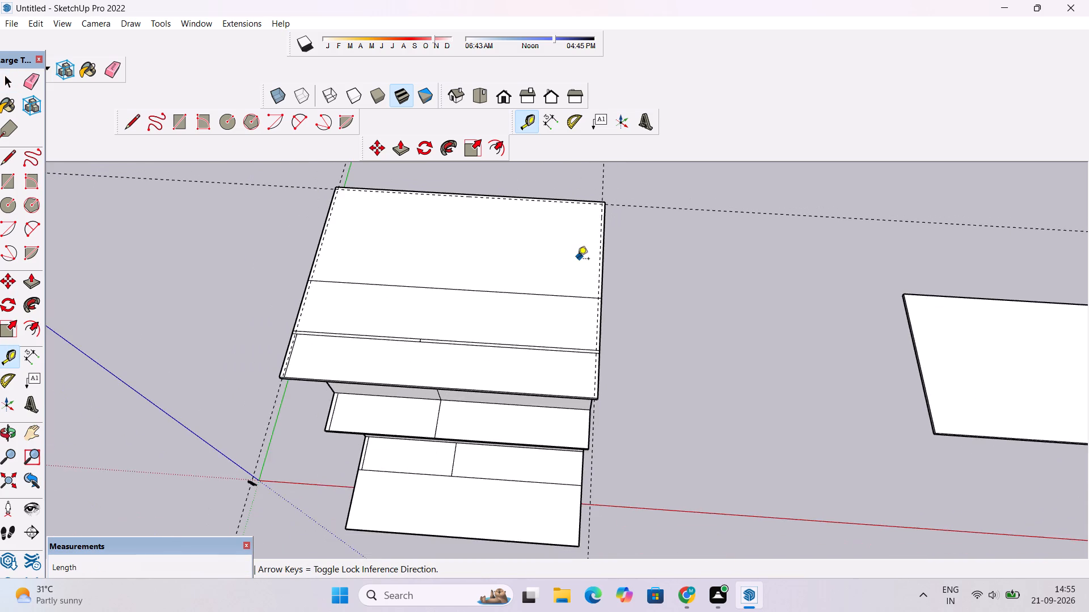
scroll(563, 271, up, 1)
key(l)
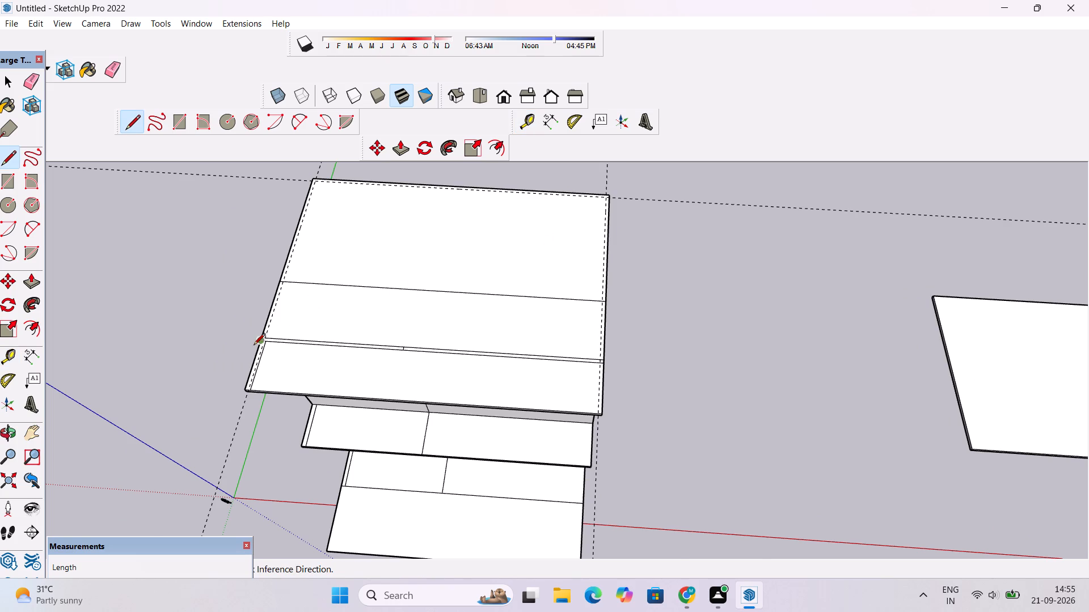
scroll(249, 350, up, 7)
scroll(306, 326, up, 7)
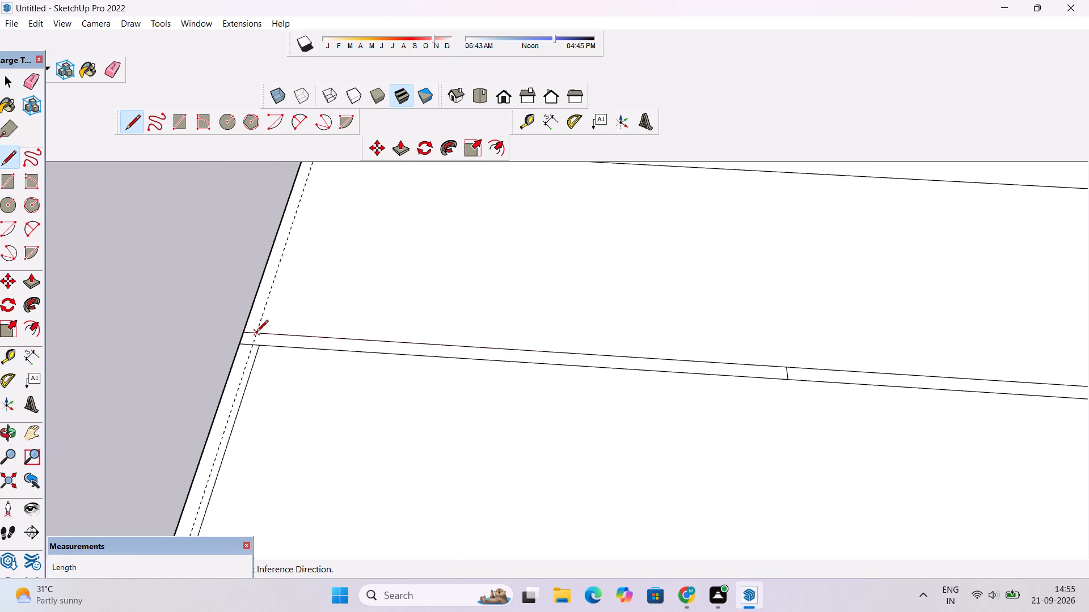
click(256, 333)
scroll(259, 325, down, 20)
scroll(259, 325, down, 2)
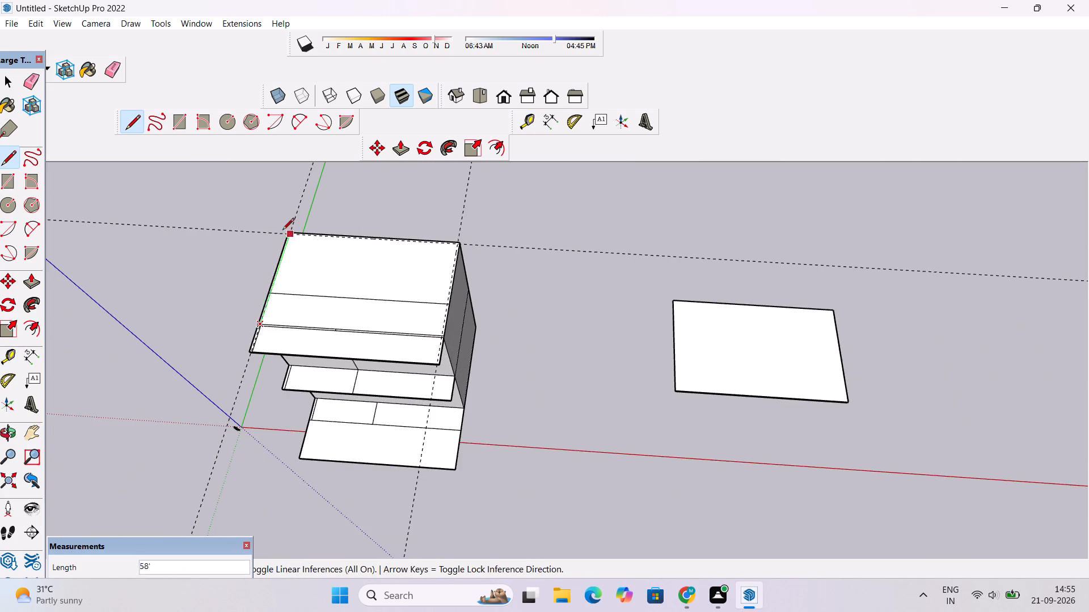
scroll(284, 224, up, 14)
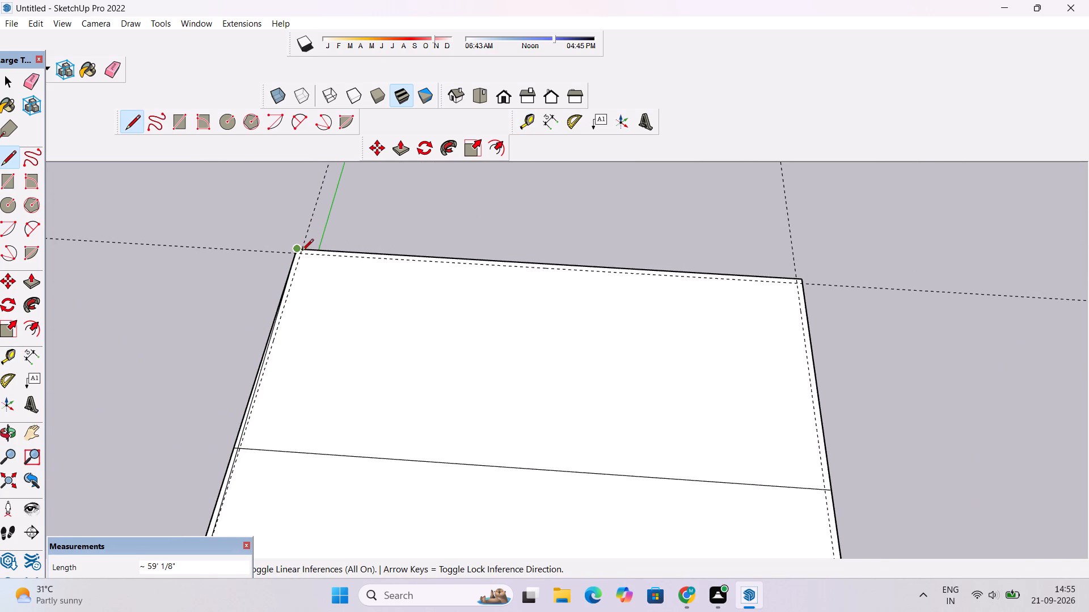
scroll(300, 255, up, 11)
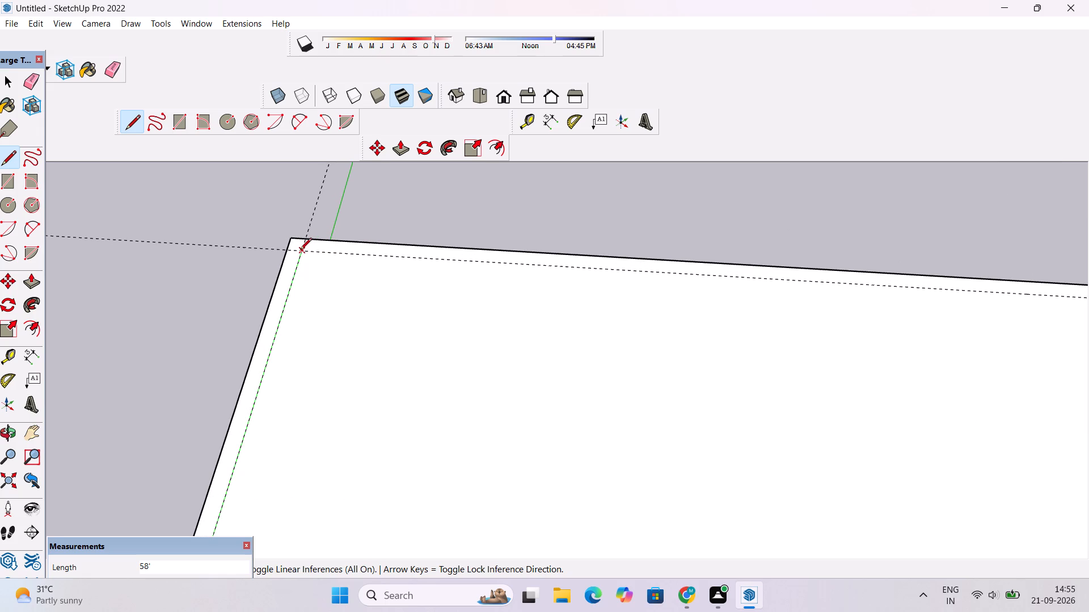
click(305, 251)
Continue with a 93' 2 1/2" line along the rear guide to its crossing with the opposite side guide.
scroll(350, 230, down, 7)
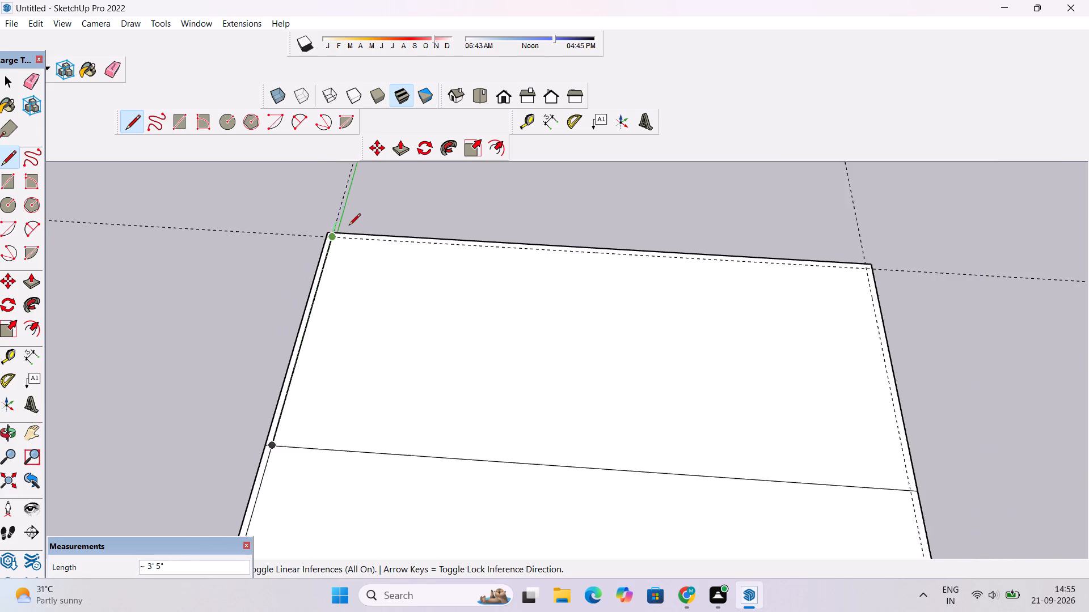
scroll(349, 226, down, 11)
scroll(517, 254, up, 4)
scroll(603, 252, up, 2)
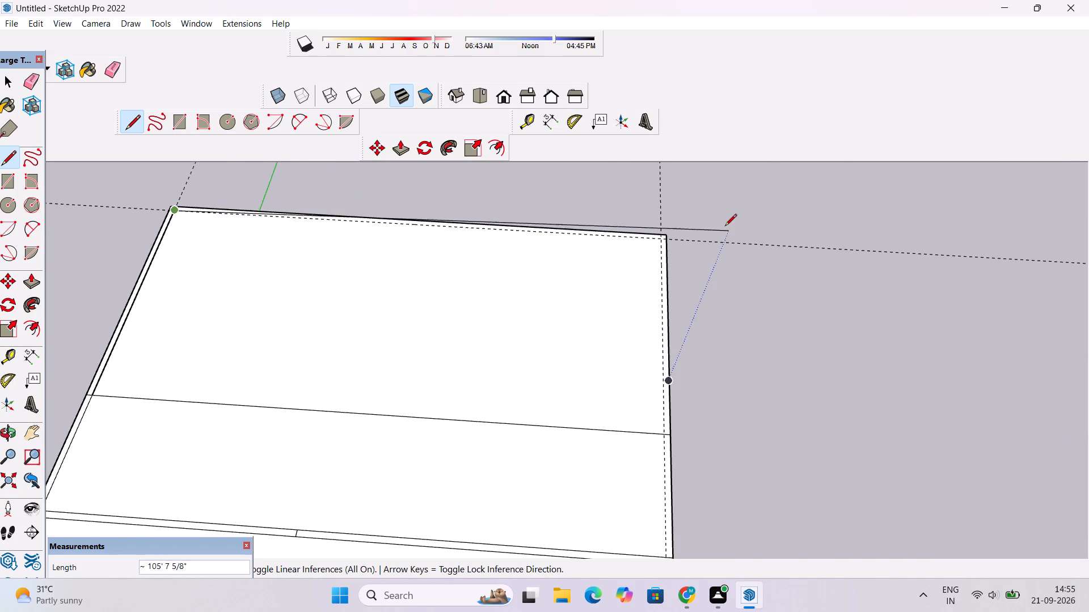
scroll(657, 236, up, 5)
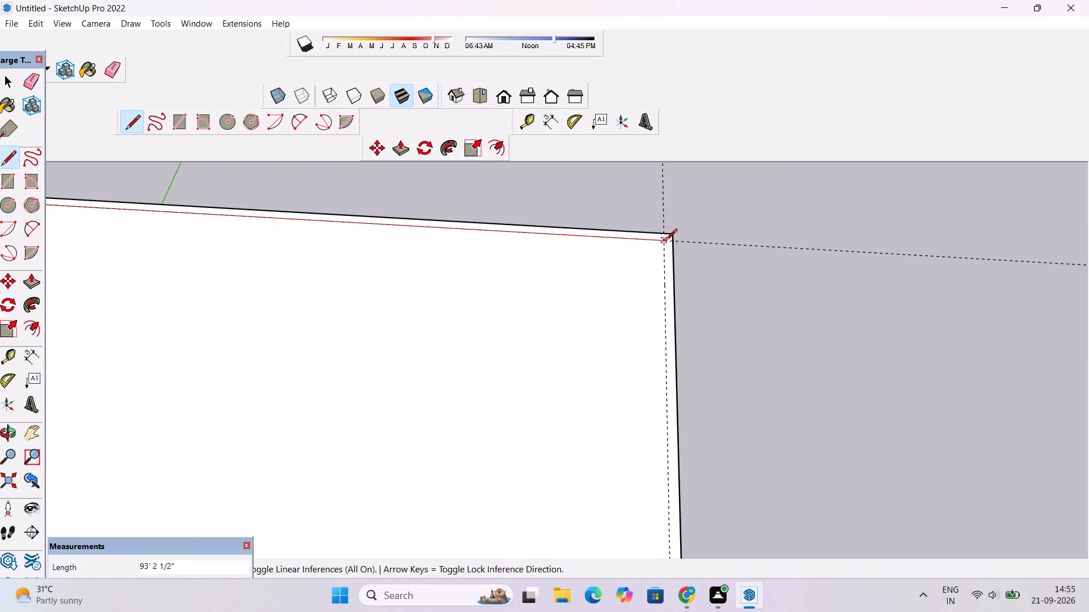
click(665, 241)
Draw a 58' line forward along the opposite side guide, ending on the strip's rear line.
scroll(638, 192, down, 14)
scroll(638, 308, up, 4)
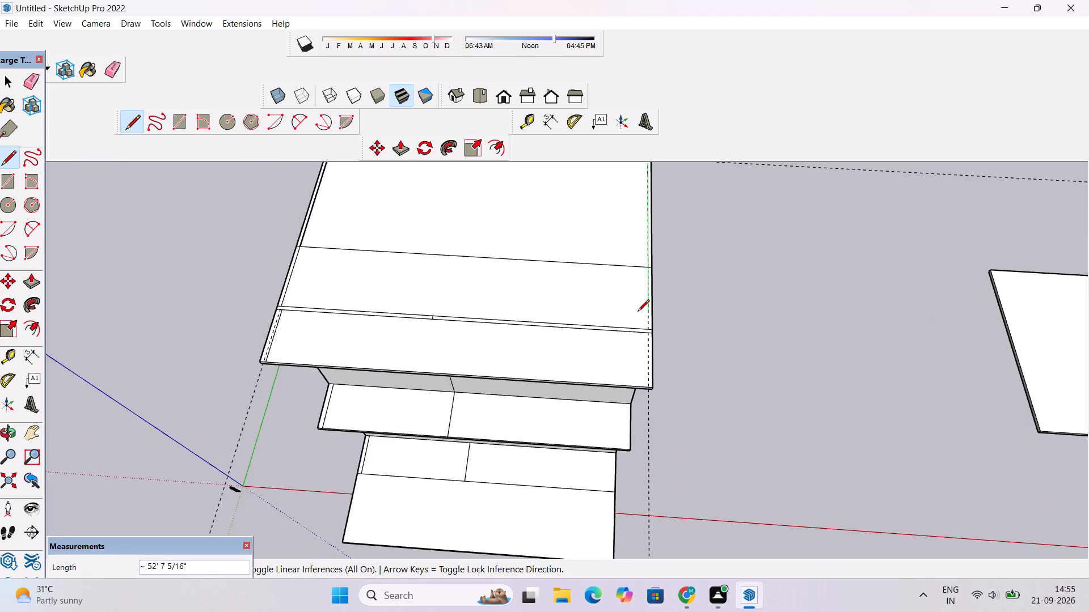
scroll(638, 313, up, 7)
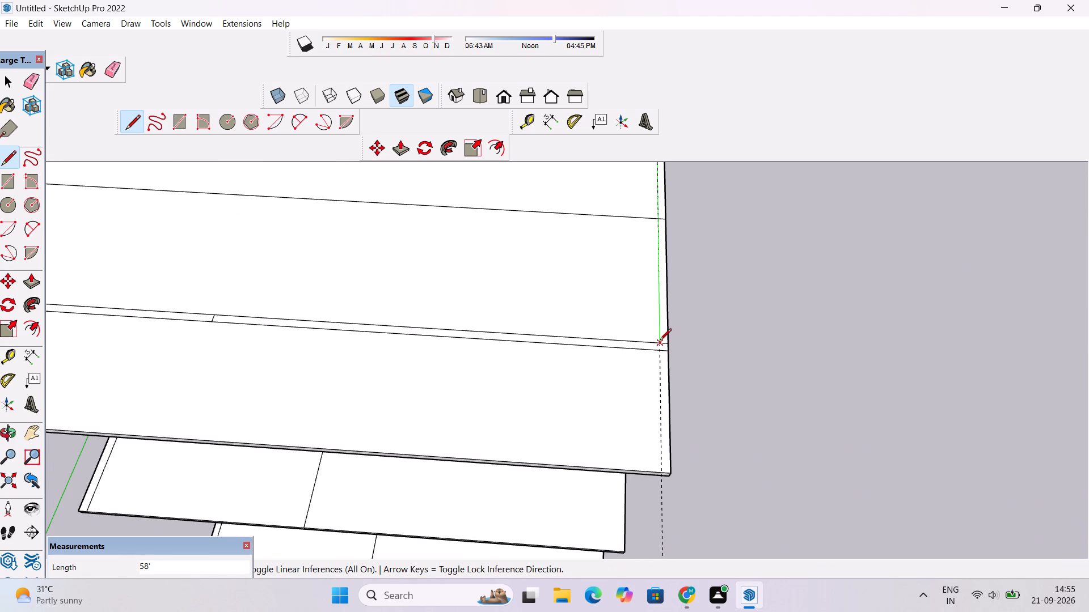
click(660, 343)
key(space)
Erase the side guide facing the separate slab and the short end of the strip's rear line beyond the new inner line.
scroll(662, 325, down, 1)
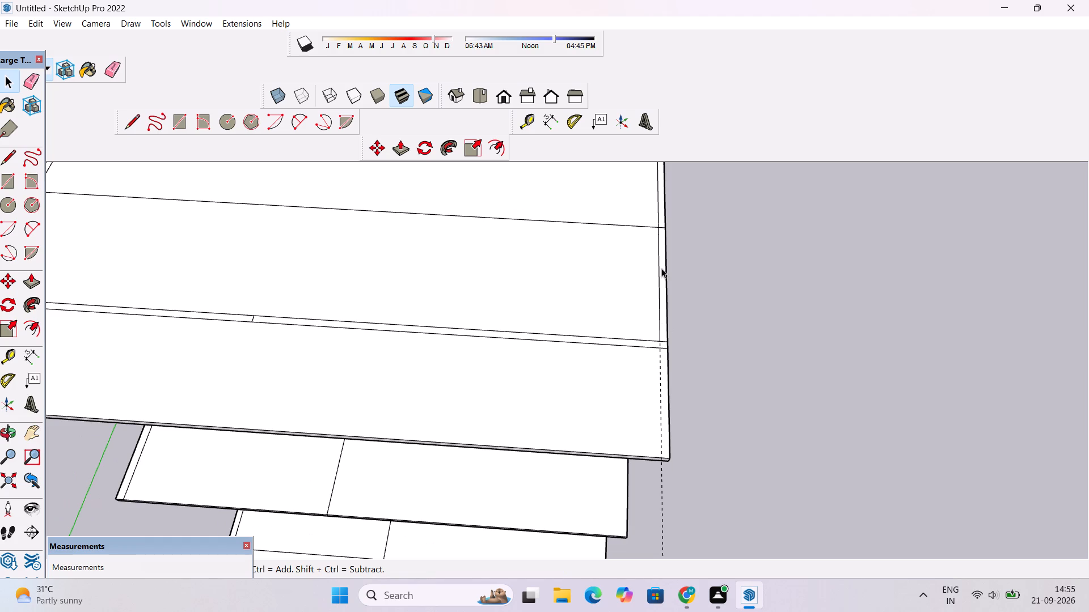
scroll(673, 265, down, 3)
scroll(672, 347, up, 6)
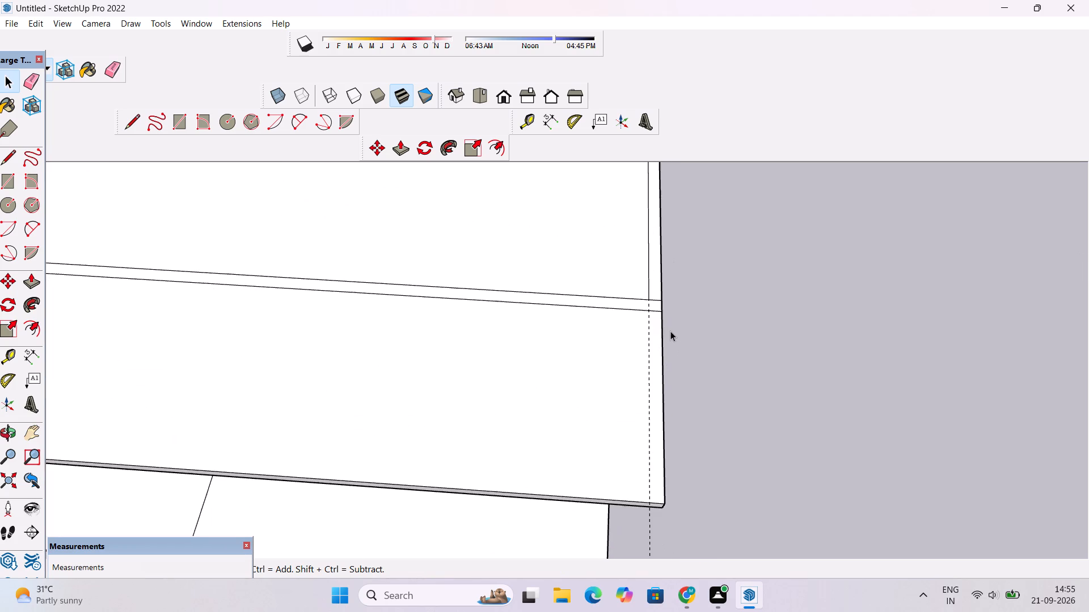
scroll(635, 299, up, 5)
key(e)
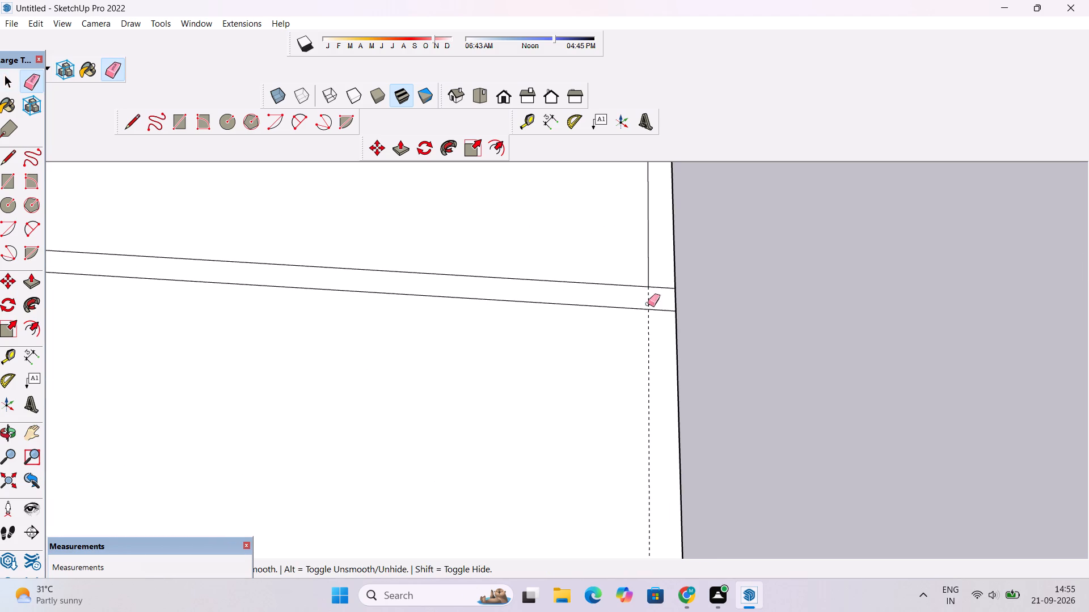
drag(655, 335, 643, 356)
drag(668, 278, 666, 288)
scroll(669, 292, down, 2)
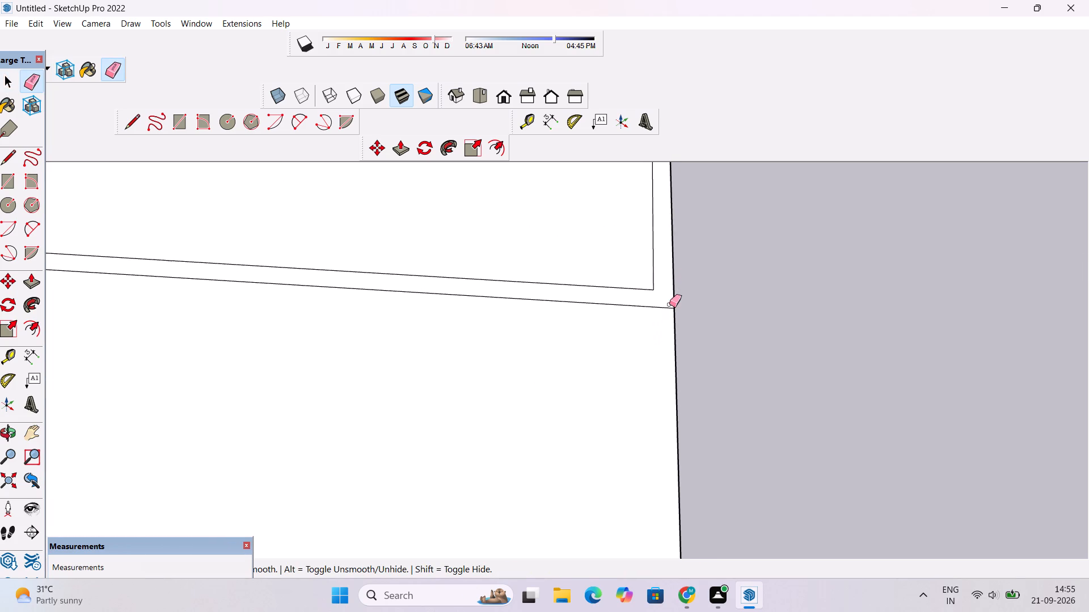
scroll(669, 304, down, 18)
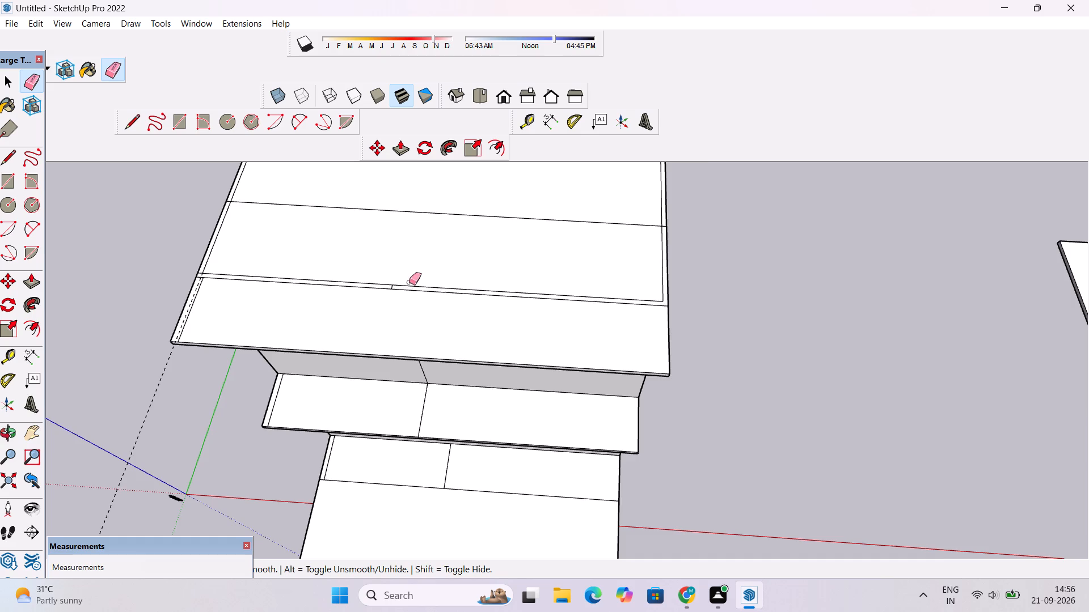
scroll(410, 281, down, 4)
scroll(583, 247, up, 6)
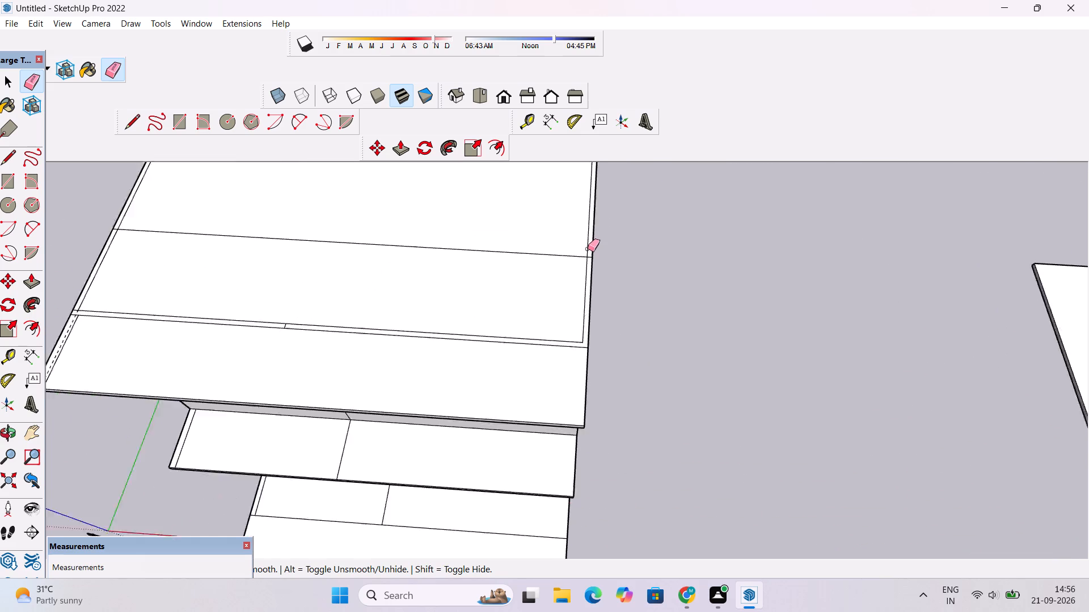
Erase the roof cross line's short end between the inner border line and the outer edge facing the separate slab.
scroll(588, 249, up, 12)
drag(591, 271, 591, 286)
scroll(628, 268, down, 3)
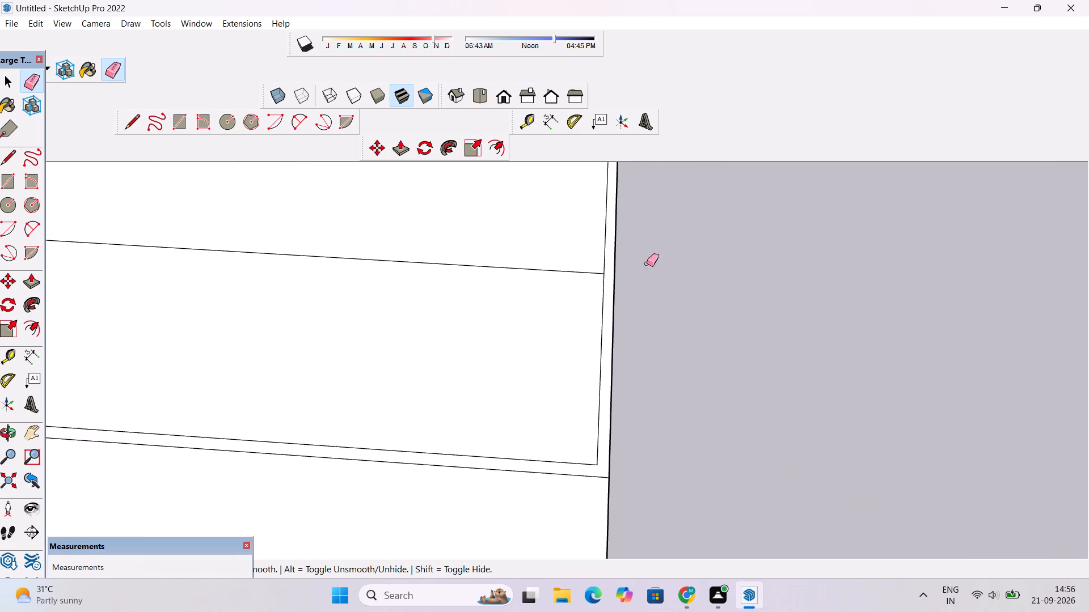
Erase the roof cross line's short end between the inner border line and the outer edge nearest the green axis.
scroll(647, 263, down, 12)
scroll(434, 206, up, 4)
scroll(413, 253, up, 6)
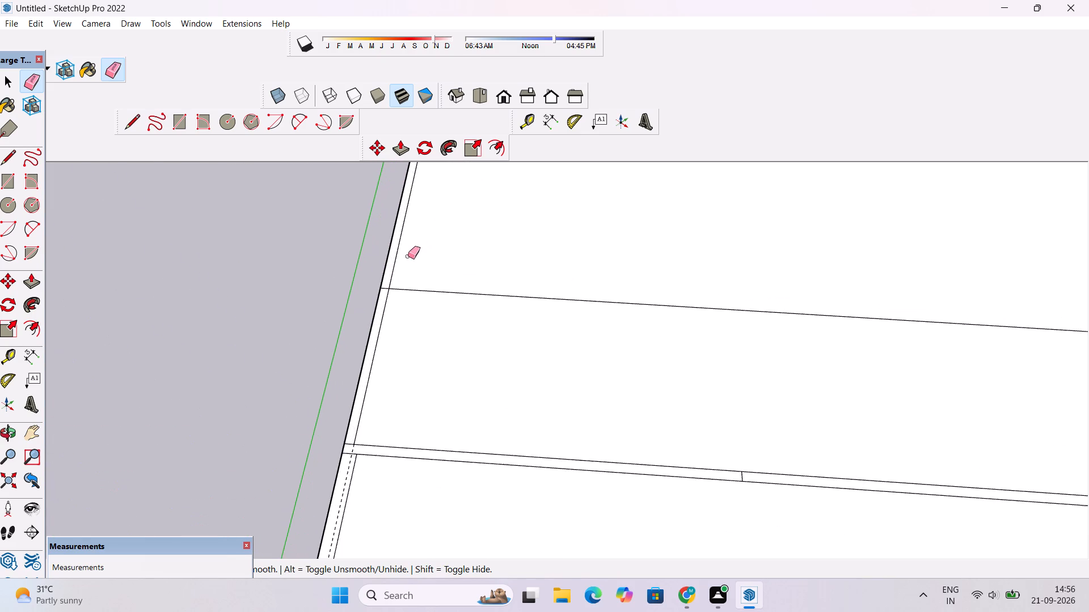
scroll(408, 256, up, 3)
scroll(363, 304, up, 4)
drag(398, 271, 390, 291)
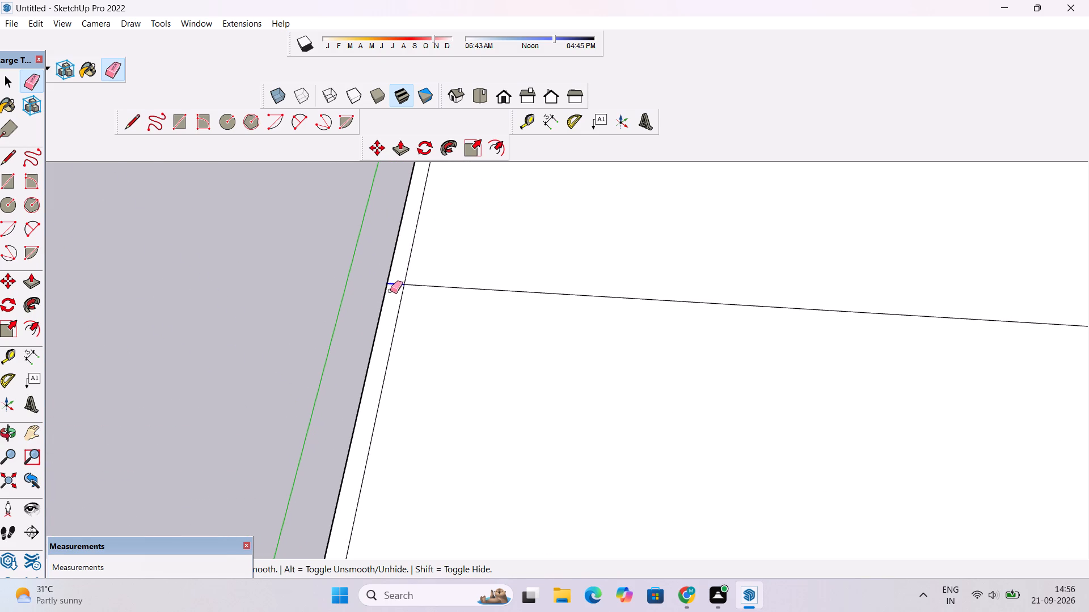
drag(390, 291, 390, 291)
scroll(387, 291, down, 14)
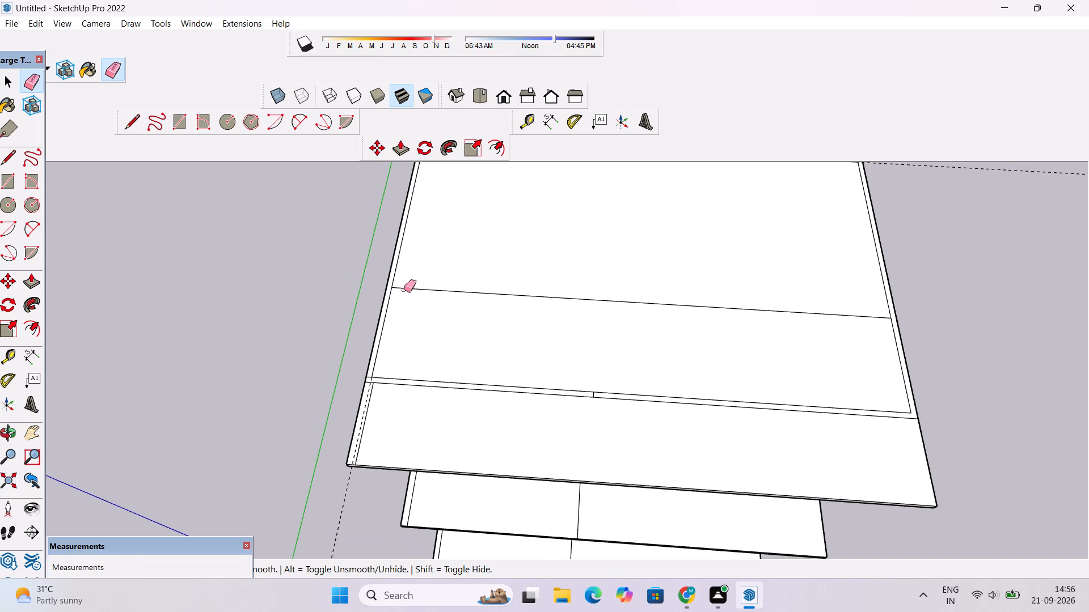
Draw a 1' line from the inner border line's crossing with the cross line to the roof edge nearest the green axis.
key(p)
scroll(457, 339, down, 3)
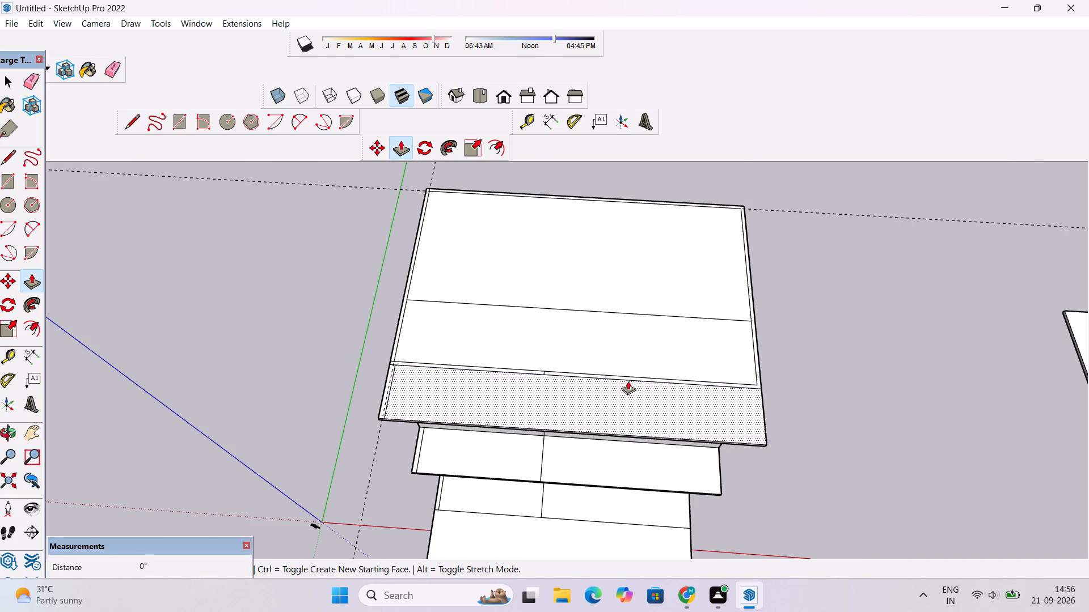
scroll(630, 379, up, 3)
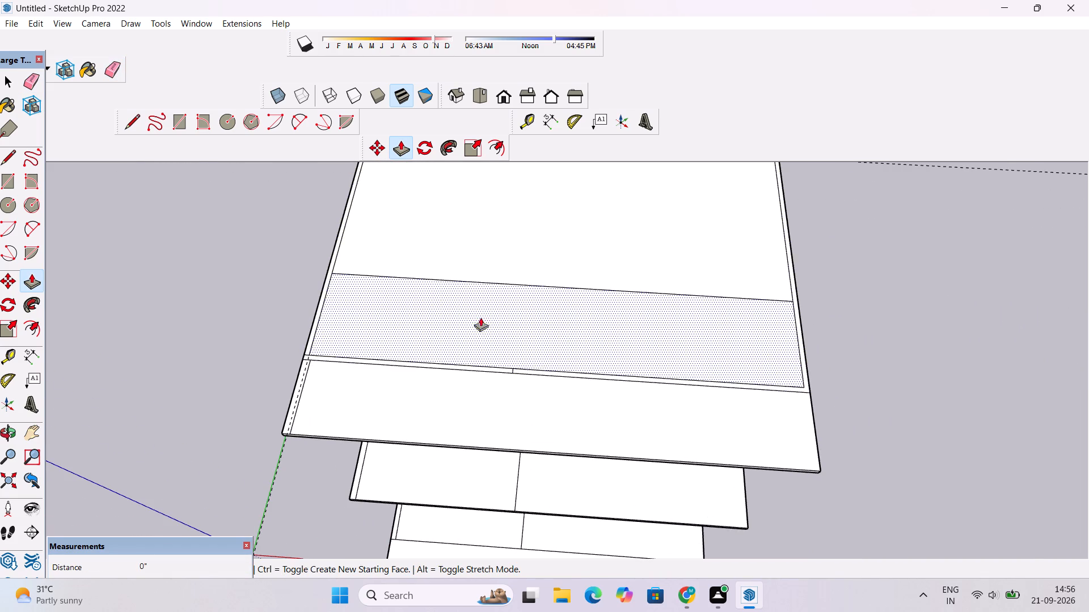
scroll(332, 247, up, 7)
key(l)
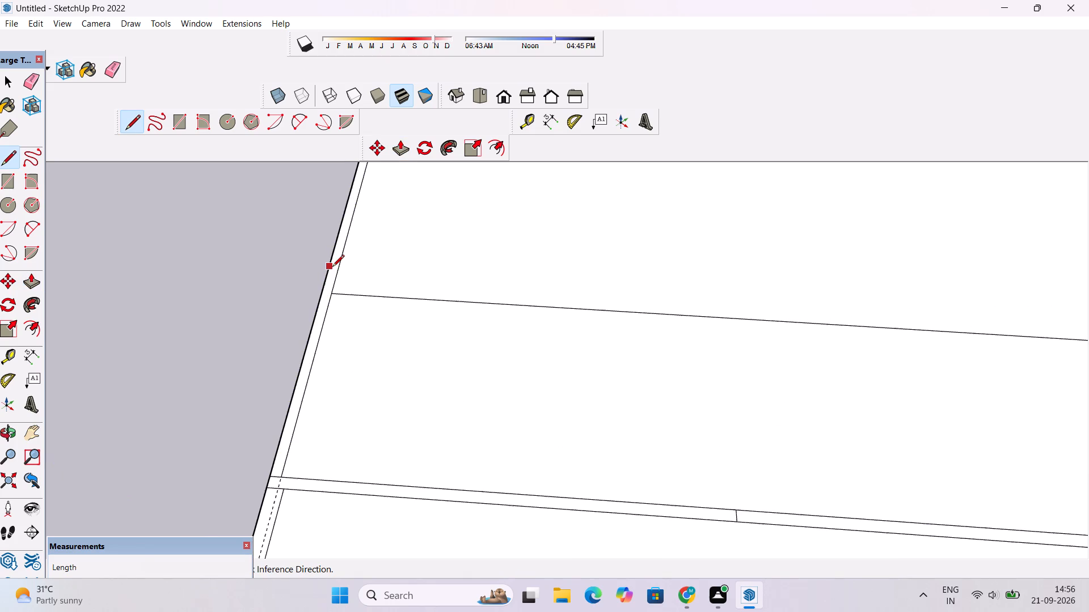
scroll(332, 287, up, 2)
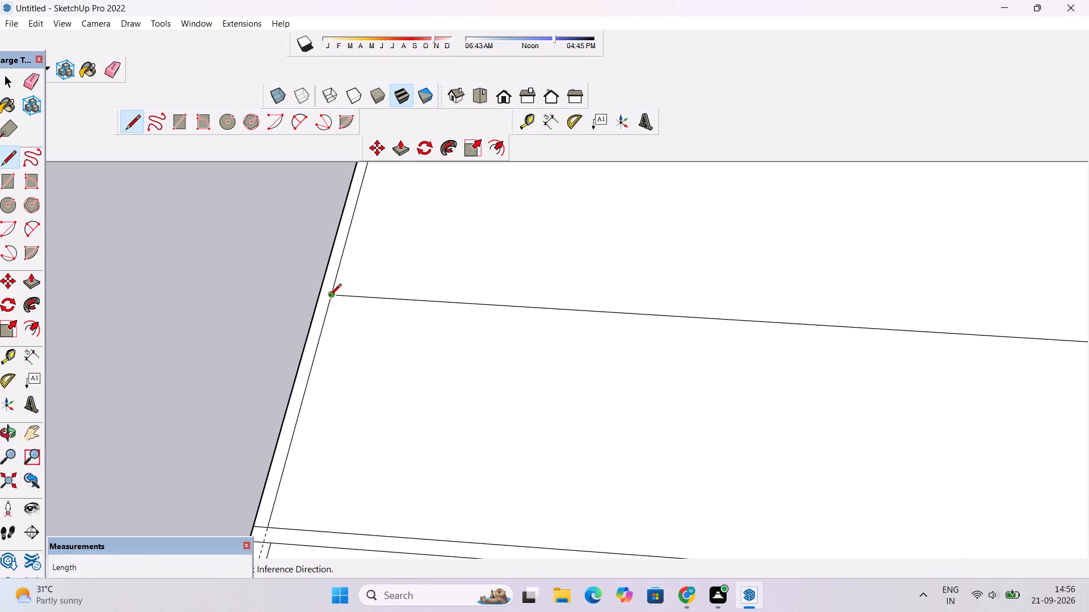
click(330, 296)
click(319, 297)
key(space)
Push/Pull the 1' roof border strip up 19', covering the rear, both sides and the front portion up to the short divider.
key(p)
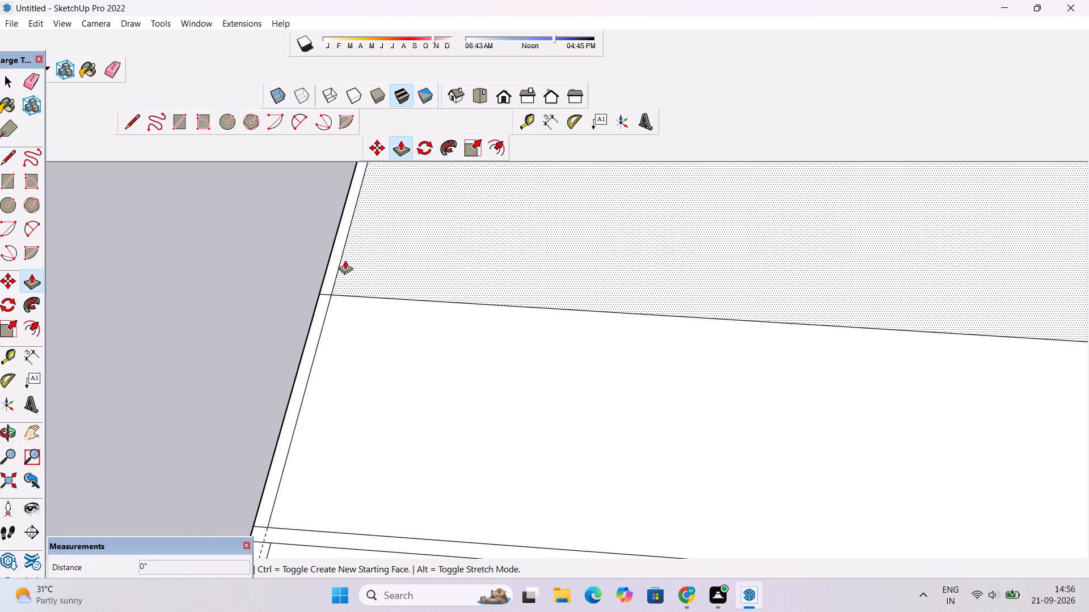
click(330, 276)
scroll(322, 276, down, 8)
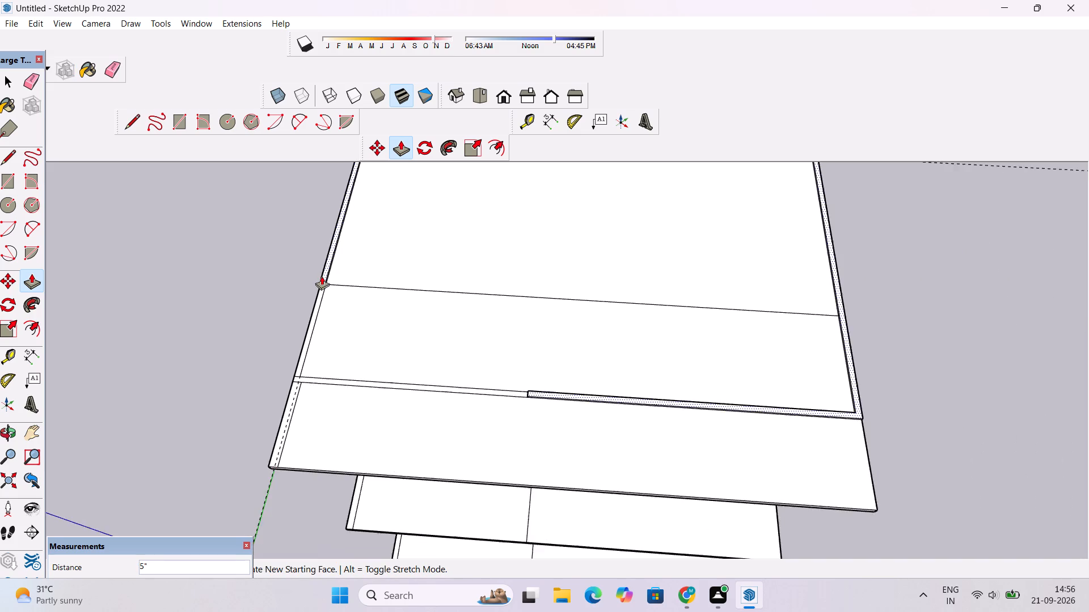
scroll(322, 276, down, 9)
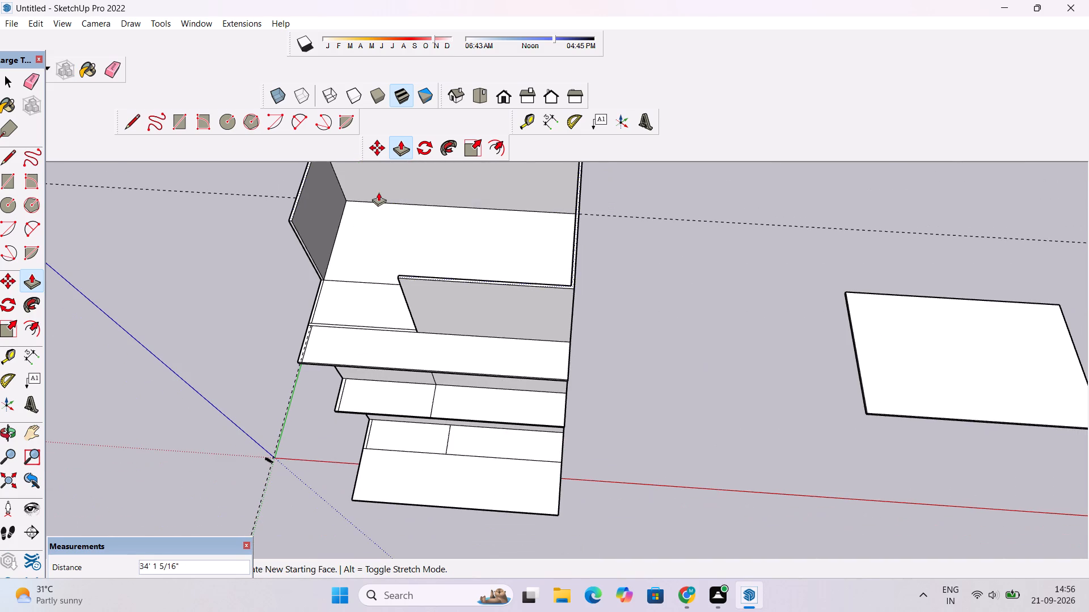
scroll(381, 219, down, 4)
scroll(381, 235, up, 2)
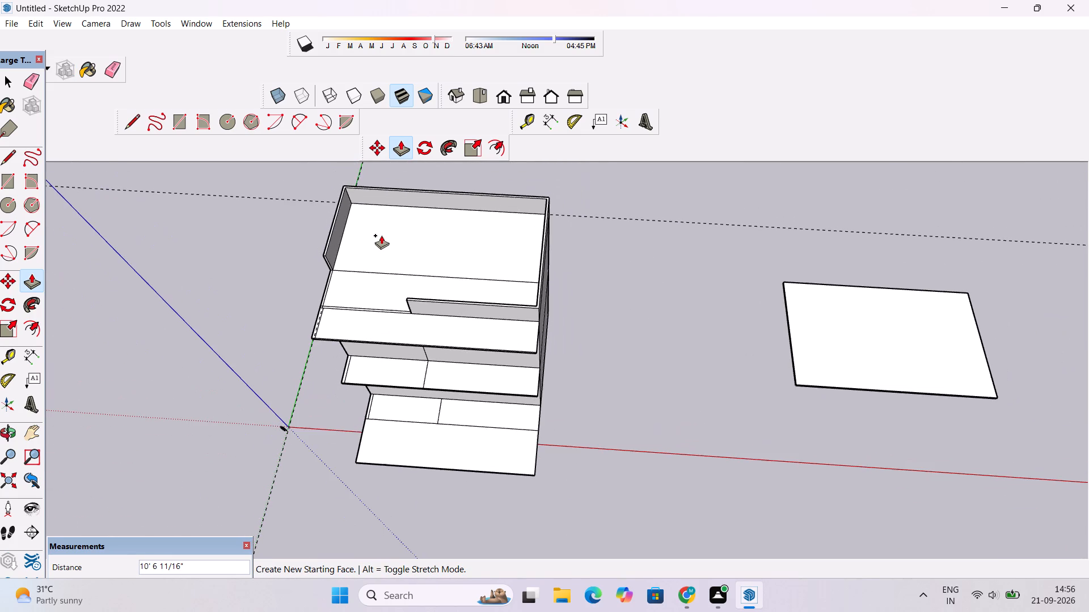
click(506, 103)
scroll(464, 282, down, 4)
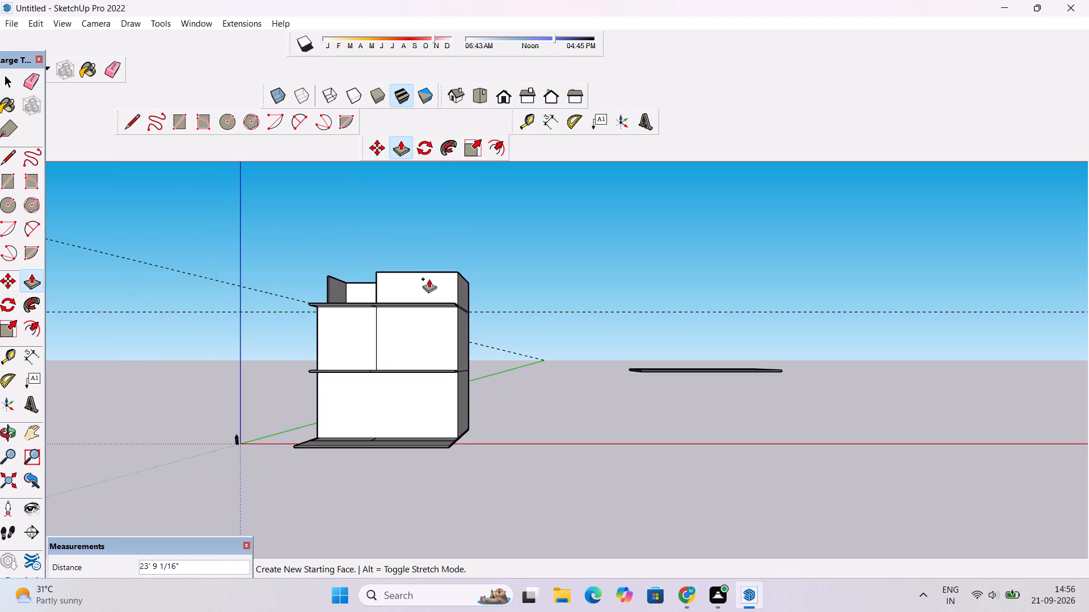
scroll(428, 282, up, 1)
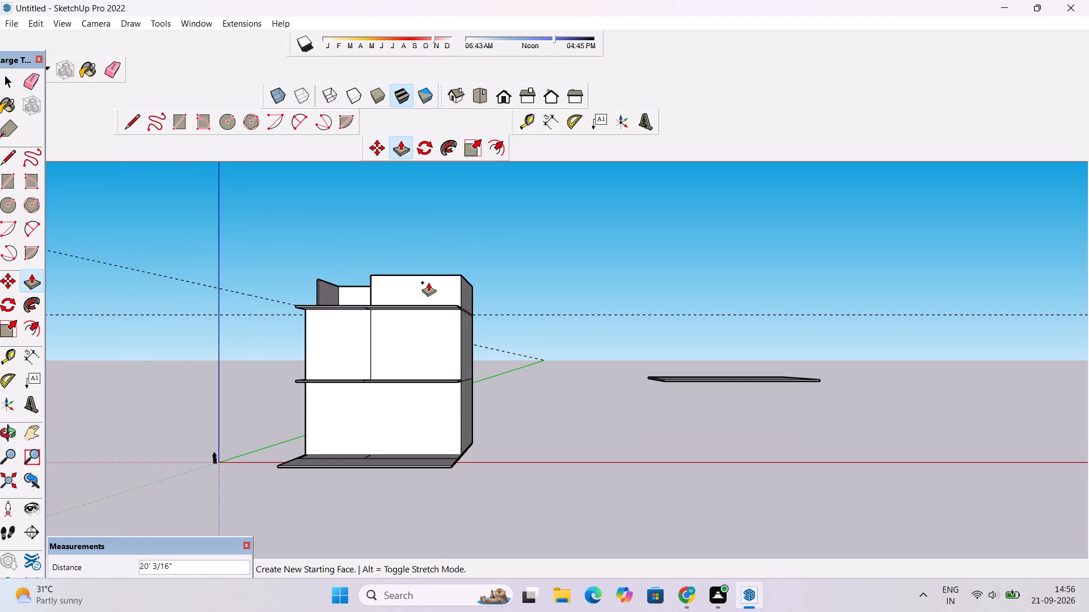
scroll(428, 282, up, 1)
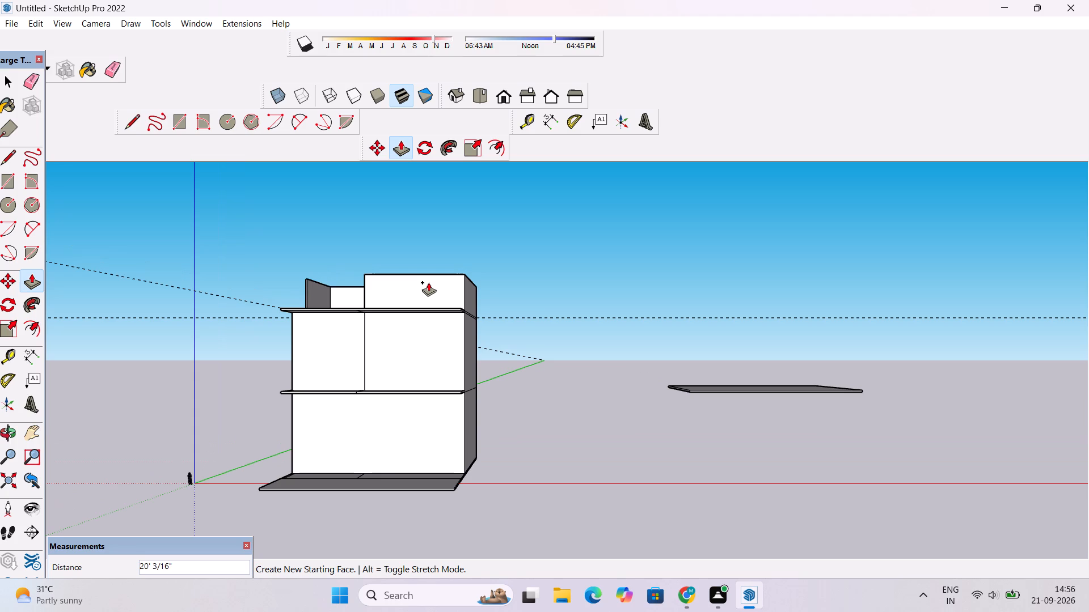
key(1)
text(9')
key(Return)
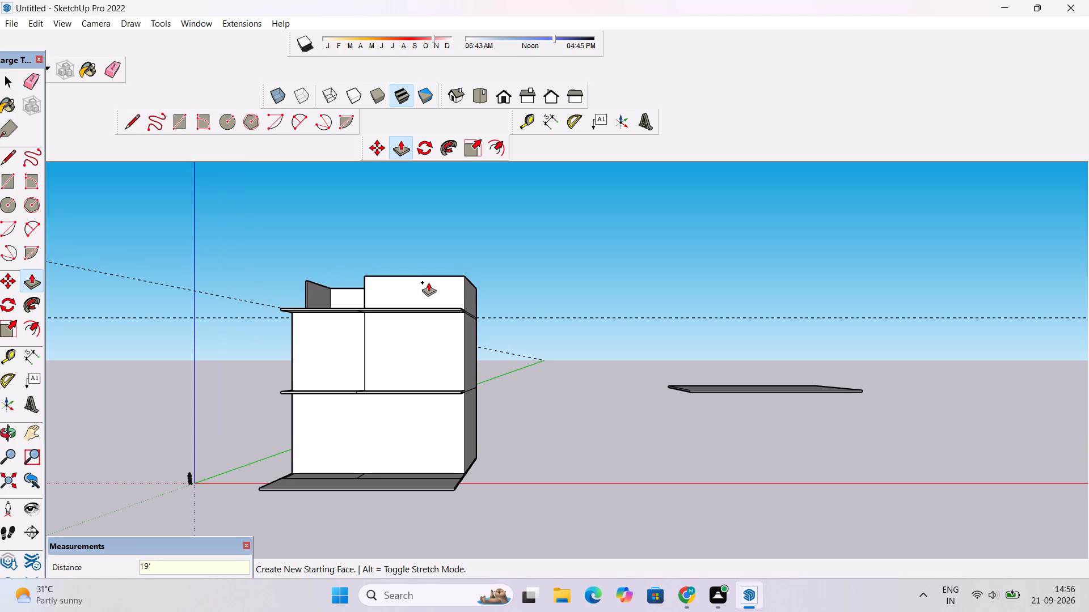
Examine the raised roof walls, the overhangs and the storeys below from the front and above.
key(o)
scroll(453, 288, down, 5)
drag(471, 286, 459, 330)
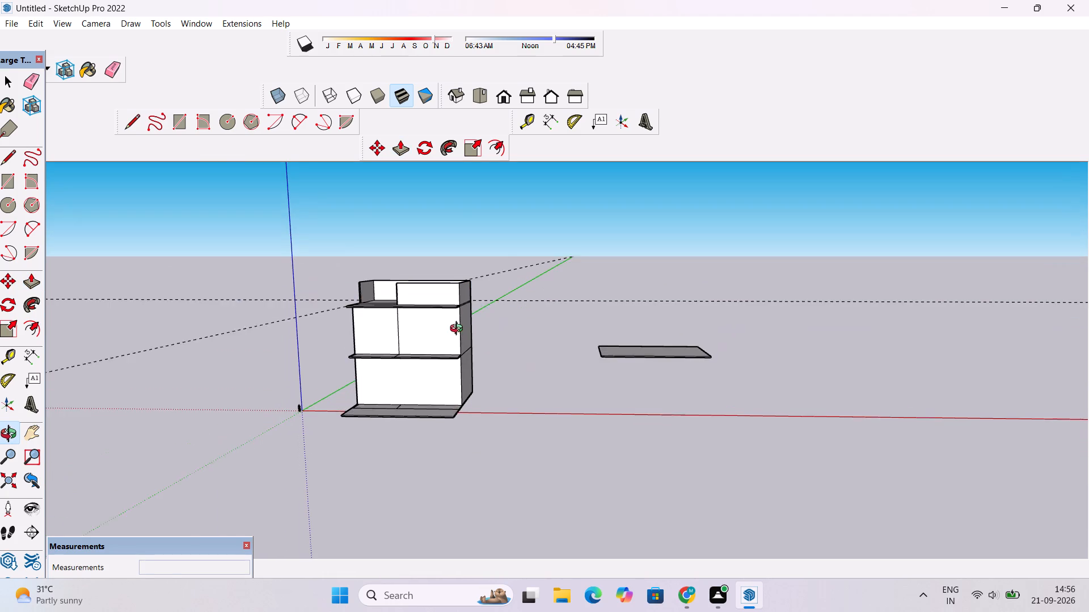
drag(459, 330, 457, 332)
scroll(442, 269, up, 3)
scroll(442, 269, down, 1)
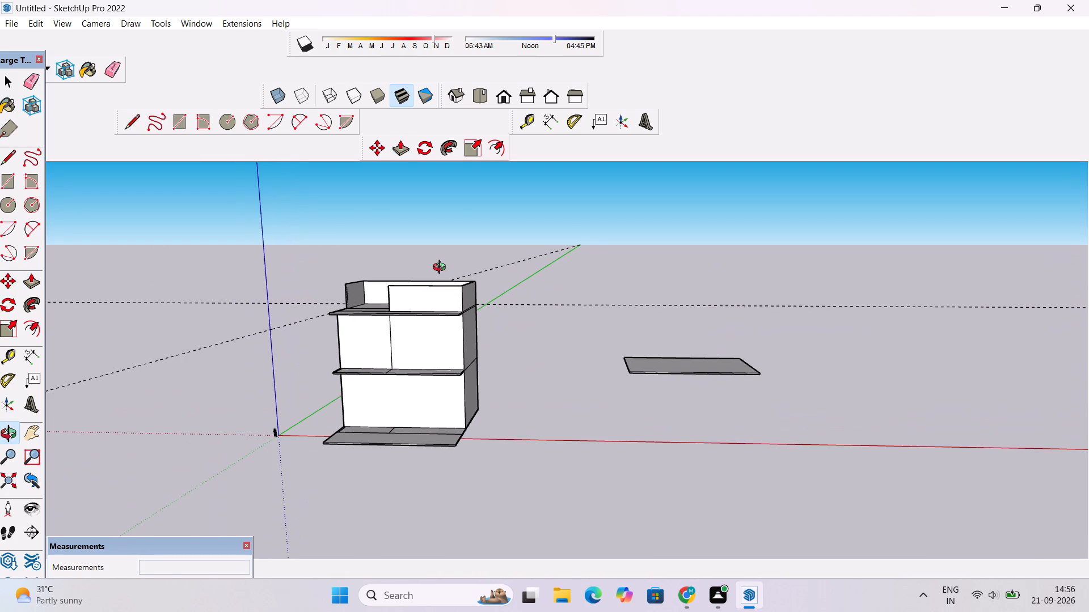
drag(442, 269, 429, 305)
scroll(426, 302, down, 5)
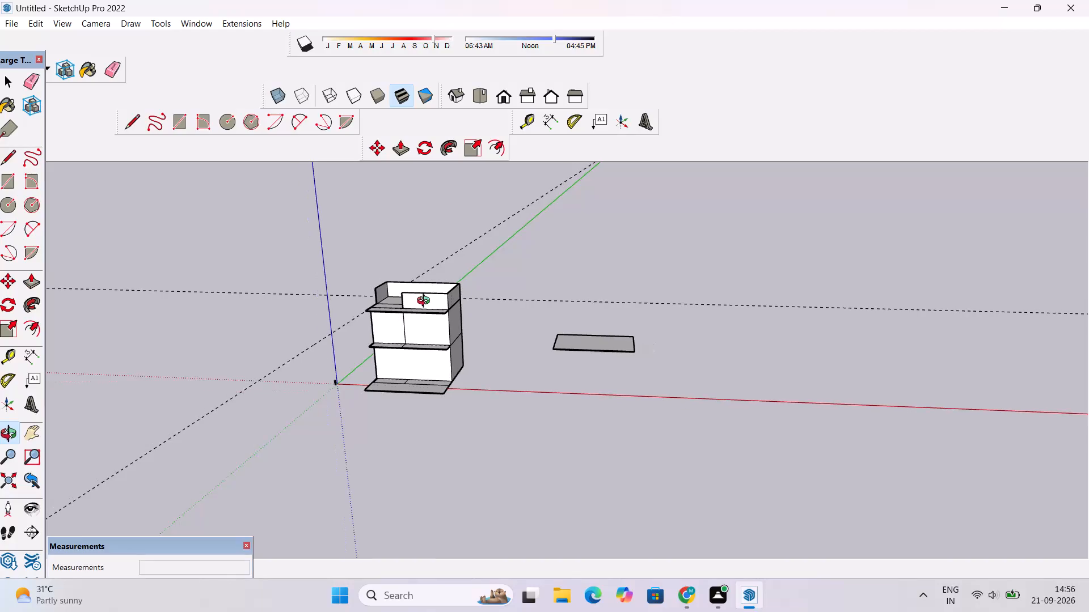
drag(445, 291, 433, 313)
scroll(383, 290, up, 4)
scroll(383, 285, down, 2)
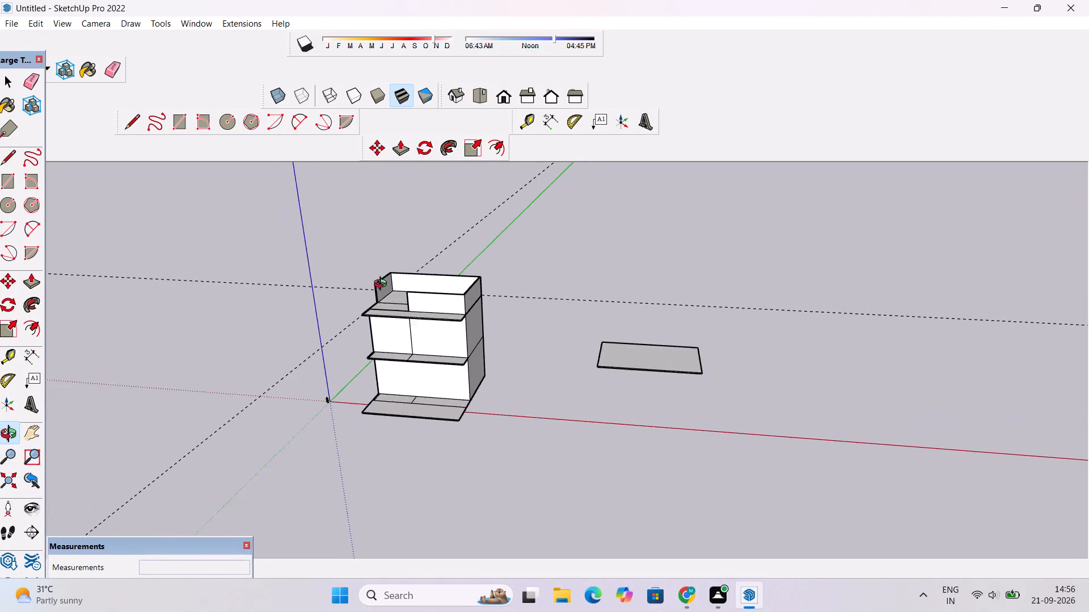
scroll(383, 285, down, 2)
drag(499, 232, 478, 312)
scroll(398, 299, up, 4)
drag(408, 299, 418, 299)
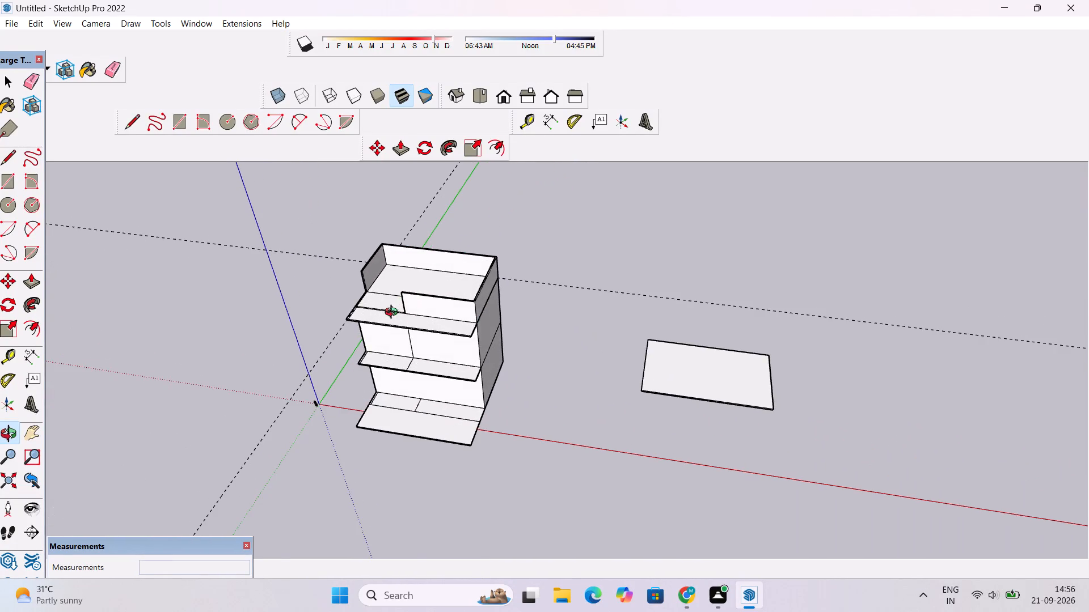
shift+drag(393, 314, 462, 319)
scroll(434, 321, up, 3)
drag(426, 330, 476, 330)
drag(448, 351, 487, 303)
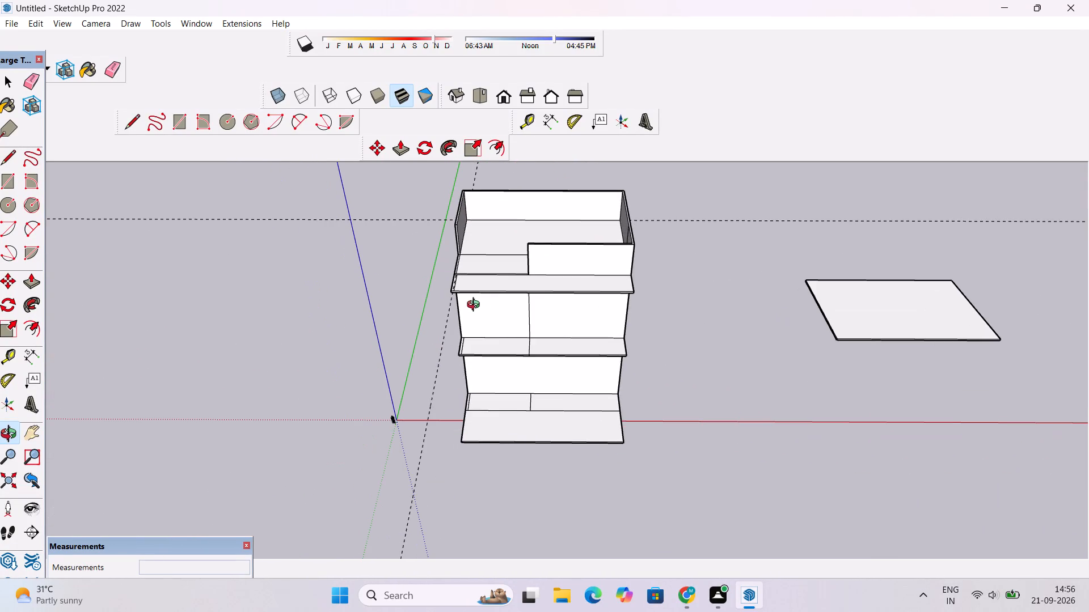
scroll(472, 291, up, 3)
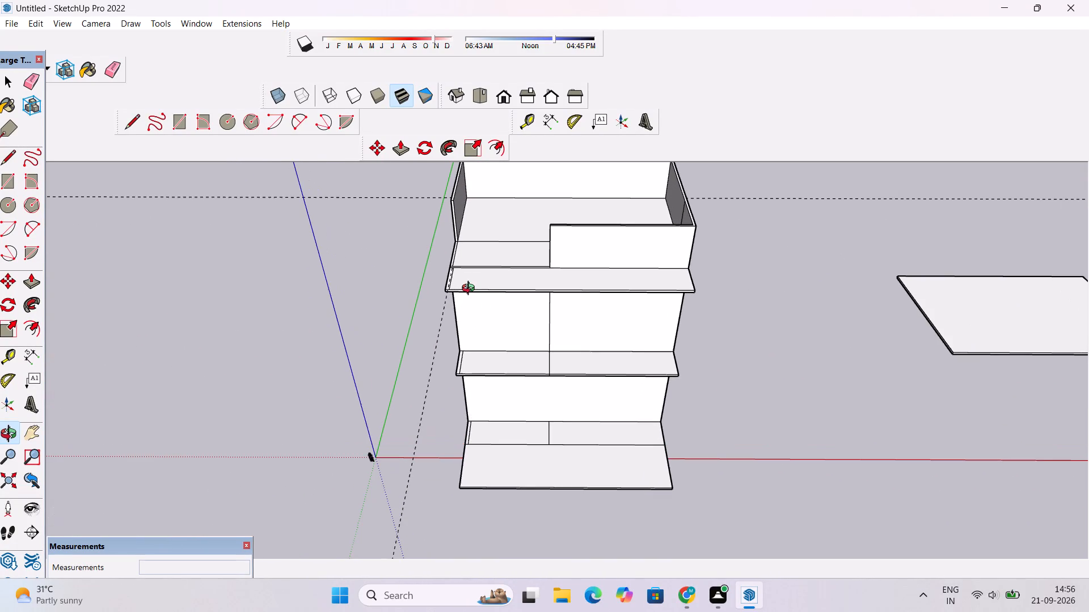
scroll(471, 290, down, 5)
scroll(471, 290, up, 2)
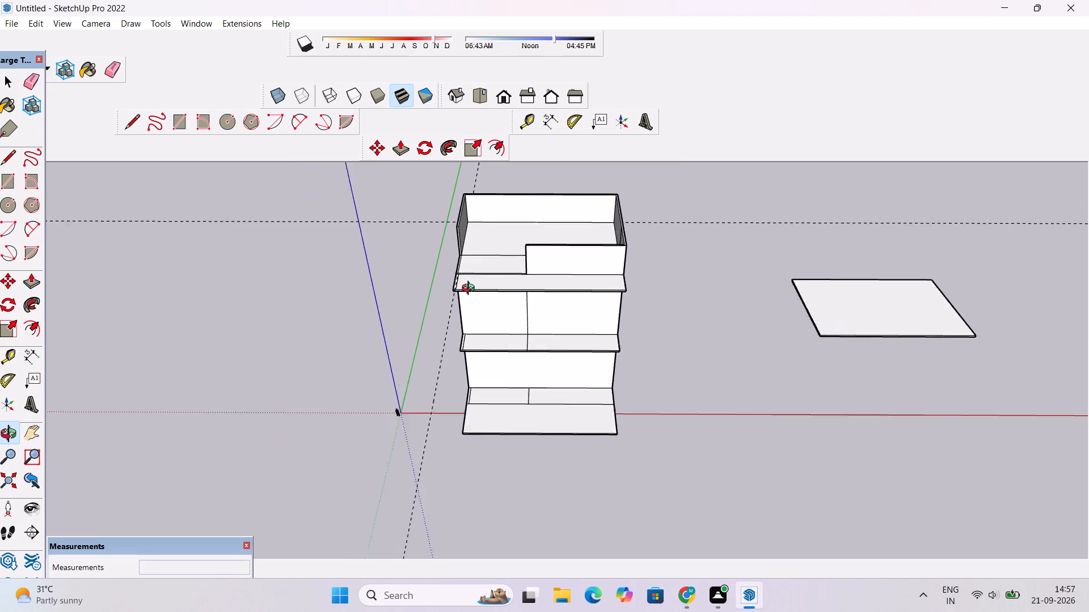
scroll(471, 290, up, 4)
scroll(471, 288, down, 3)
shift+drag(463, 297, 506, 326)
shift+drag(636, 331, 600, 331)
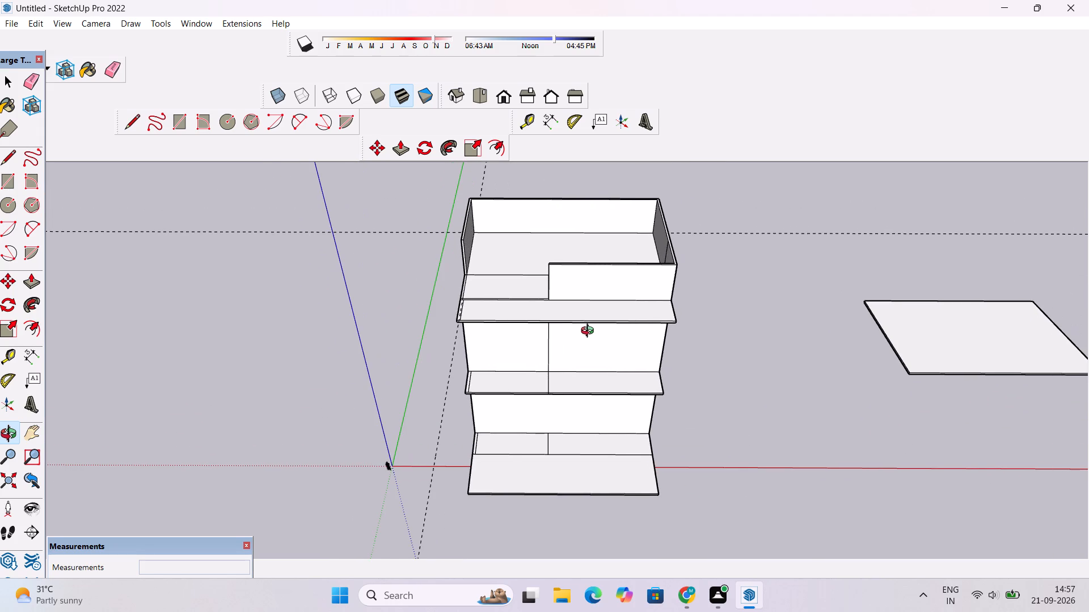
scroll(575, 316, up, 1)
shift+drag(581, 316, 494, 320)
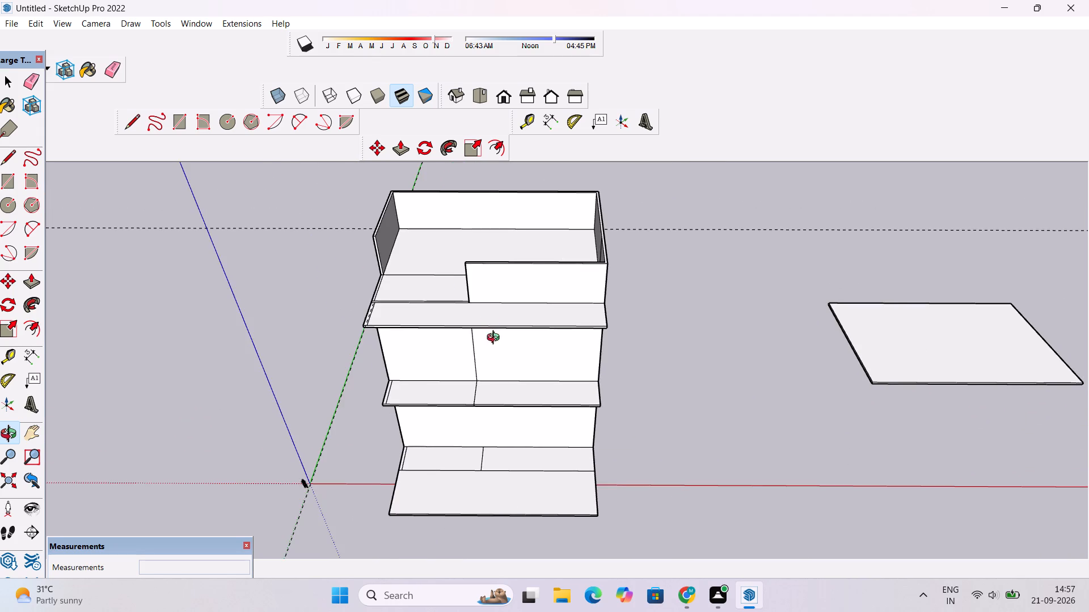
drag(498, 371, 525, 286)
shift+drag(514, 323, 557, 267)
scroll(555, 272, up, 2)
shift+drag(556, 271, 539, 270)
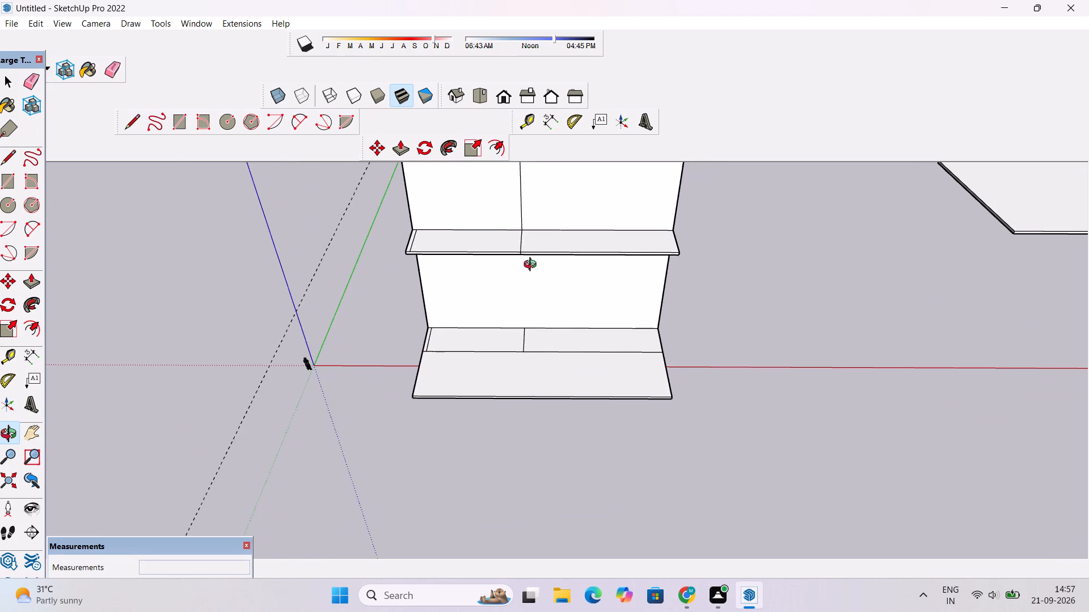
scroll(532, 265, down, 3)
shift+drag(522, 265, 559, 278)
shift+drag(558, 277, 618, 278)
scroll(603, 260, down, 3)
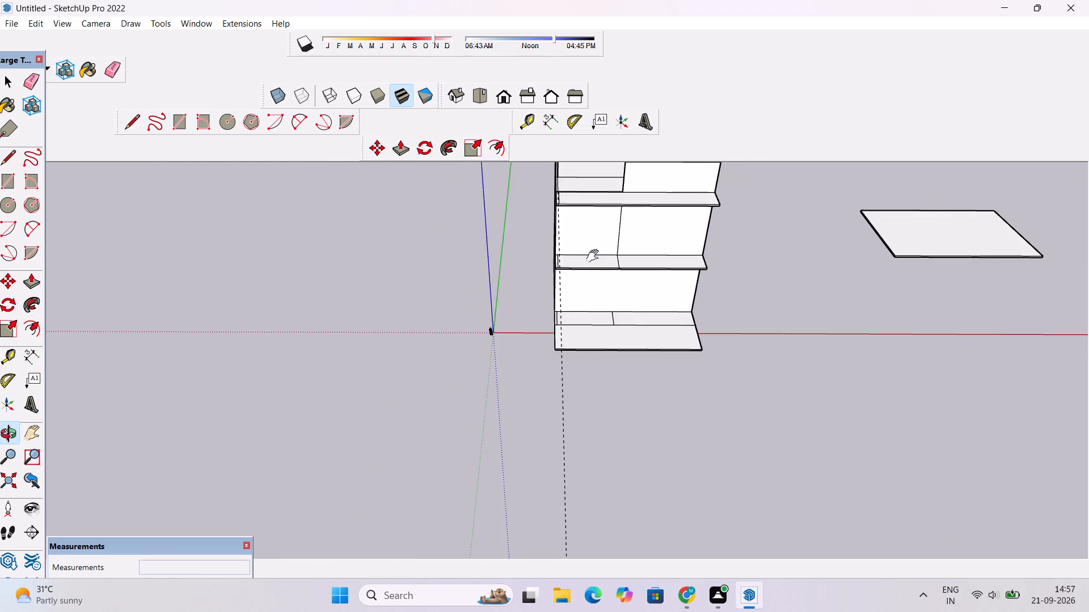
shift+drag(612, 264, 639, 292)
scroll(635, 250, up, 4)
shift+drag(633, 240, 576, 301)
scroll(577, 283, down, 3)
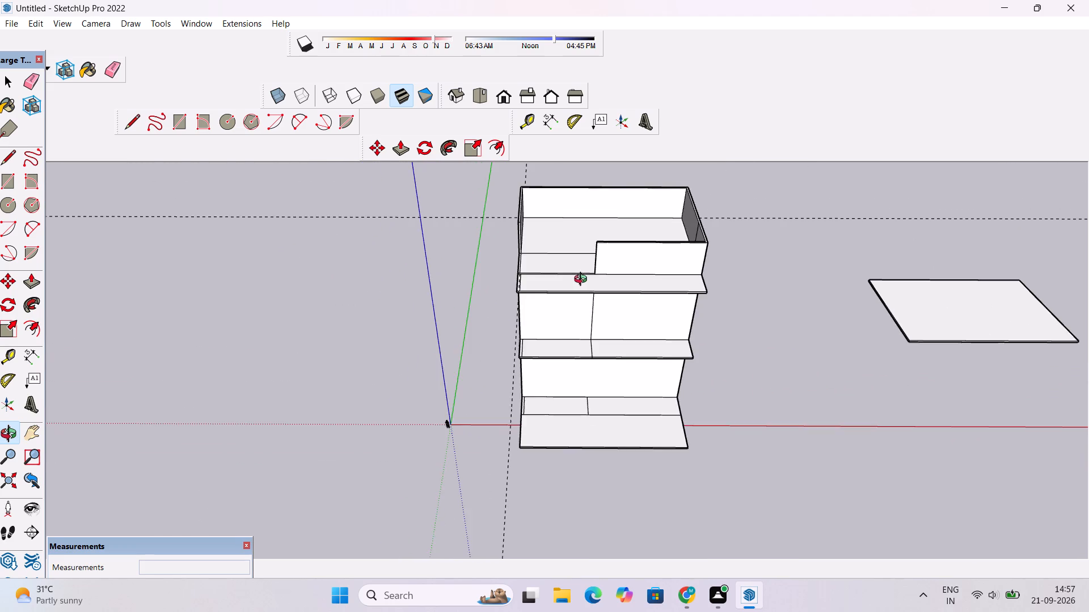
shift+drag(600, 274, 581, 294)
shift+scroll(573, 295, up, 3)
shift+drag(572, 295, 559, 314)
shift+scroll(556, 317, up, 4)
shift+drag(556, 317, 535, 329)
shift+drag(534, 331, 552, 364)
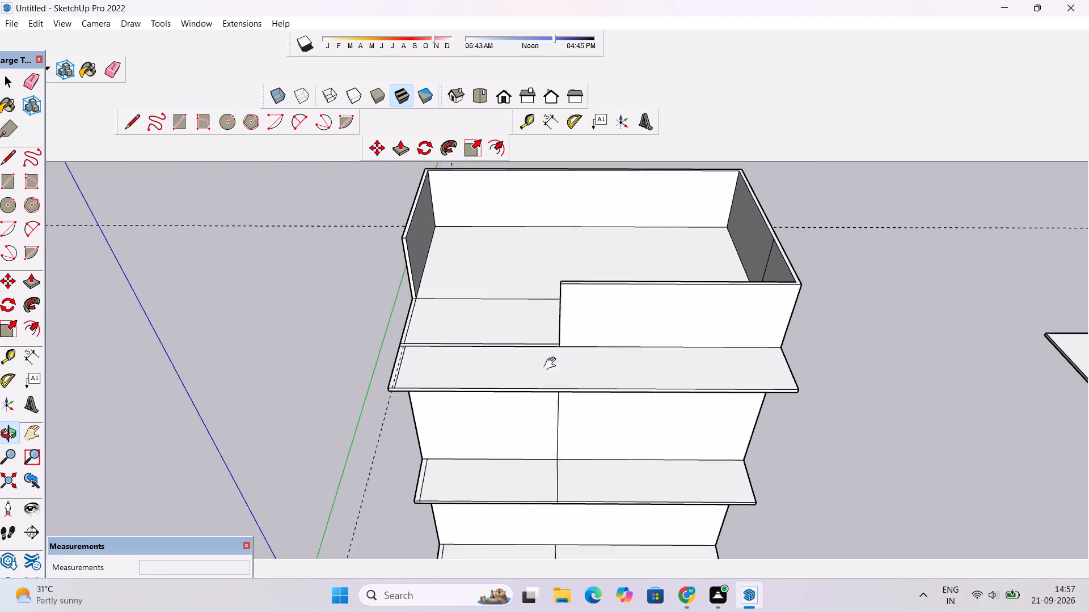
shift+drag(552, 364, 561, 379)
scroll(539, 360, down, 5)
Erase the remaining construction guide along the roof side nearest the green axis.
drag(551, 365, 635, 380)
drag(597, 389, 635, 360)
scroll(553, 354, up, 6)
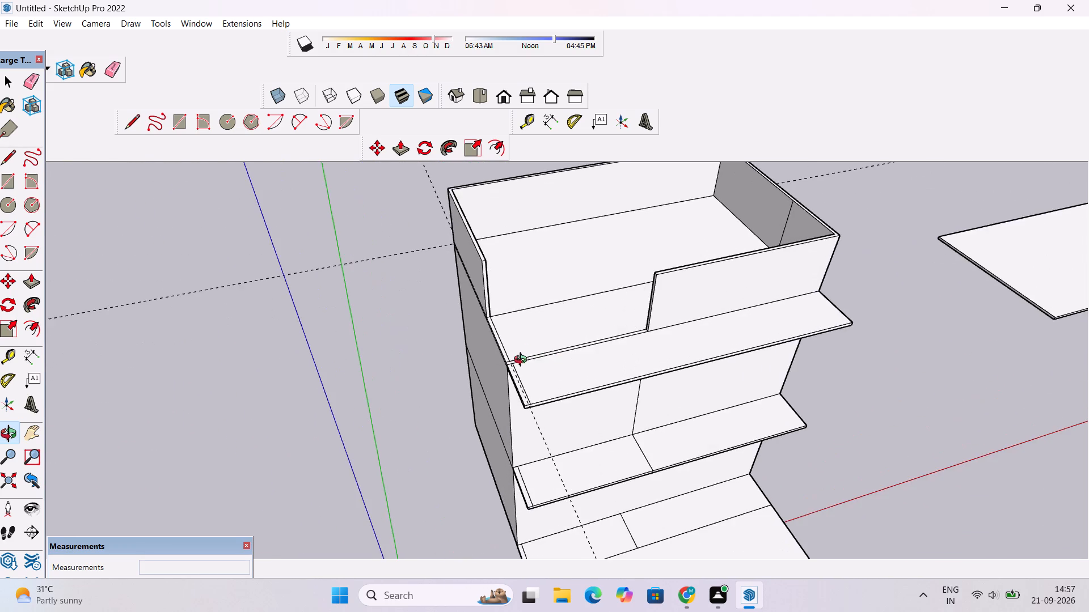
shift+drag(526, 364, 527, 325)
key(e)
drag(560, 406, 553, 415)
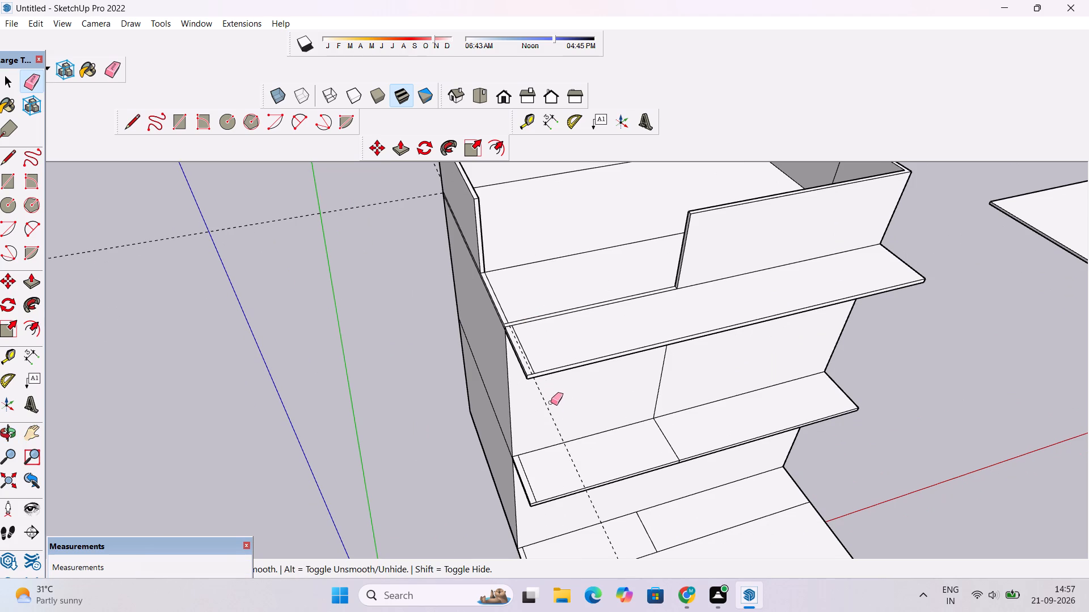
drag(562, 395, 542, 414)
scroll(596, 360, up, 1)
Push/Pull the free end face of the front roof wall 40' to the roof edge nearest the green axis.
key(p)
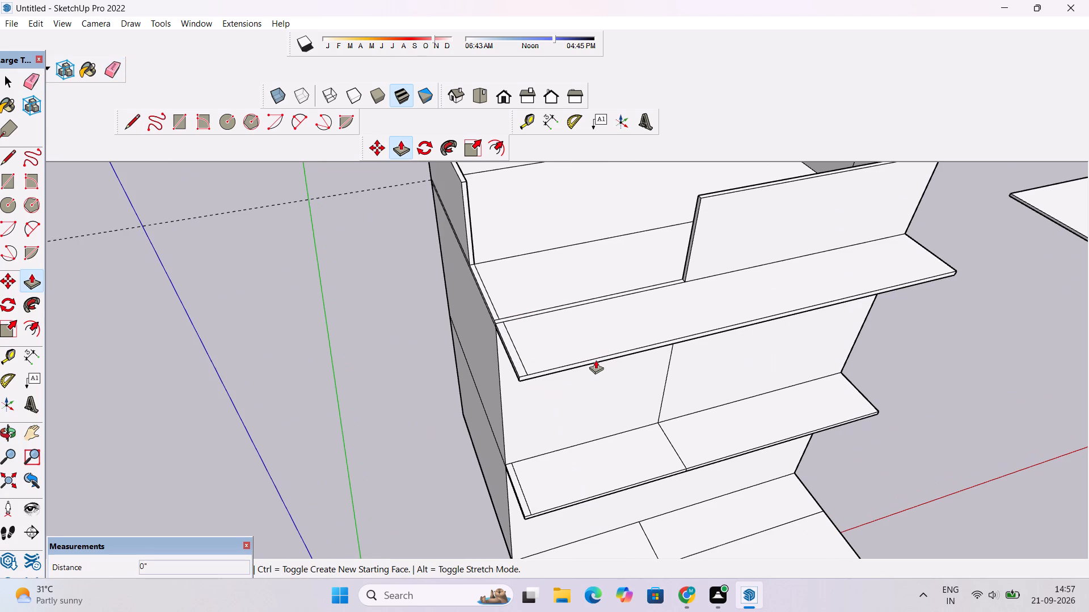
scroll(689, 244, up, 7)
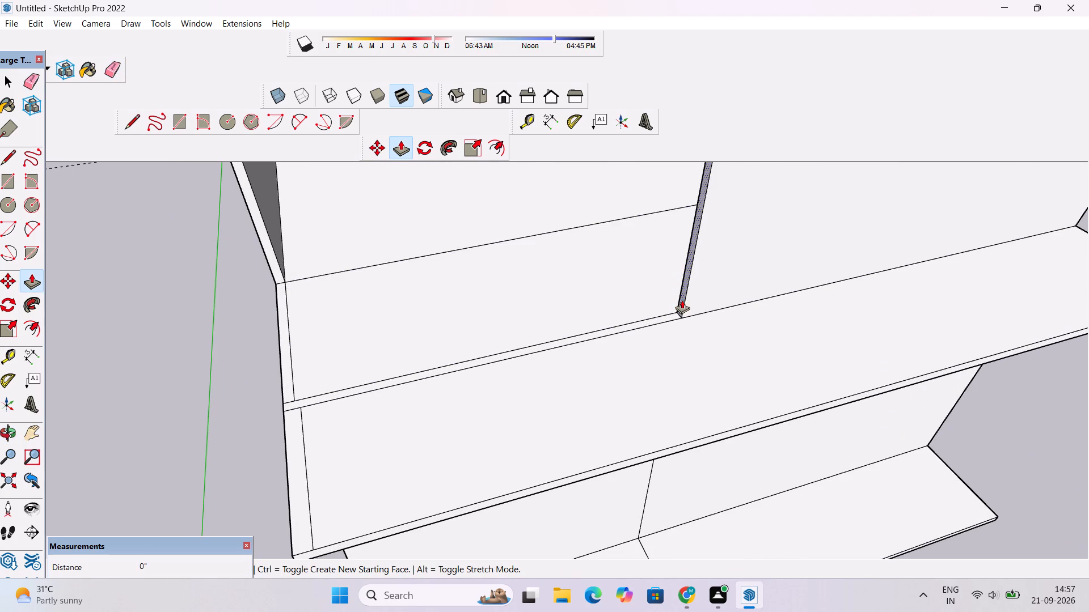
scroll(683, 293, up, 7)
click(690, 283)
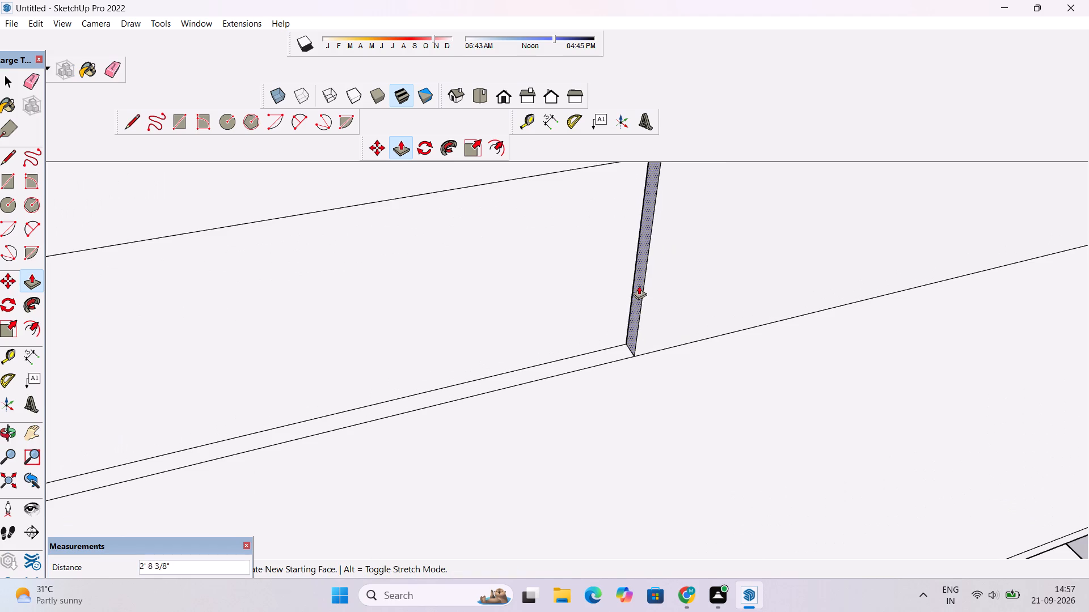
scroll(639, 286, down, 14)
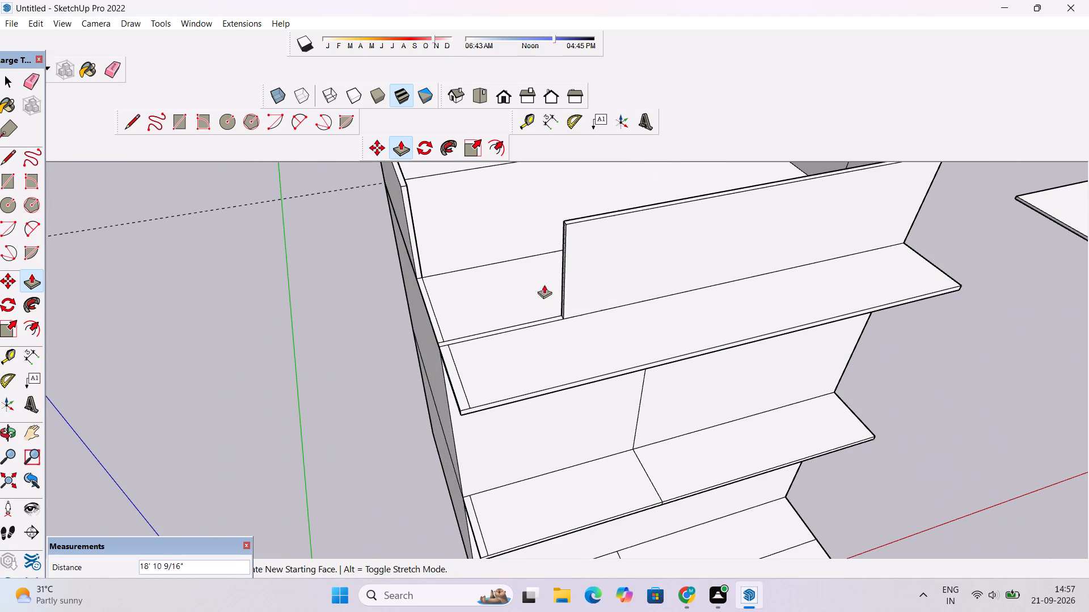
click(437, 346)
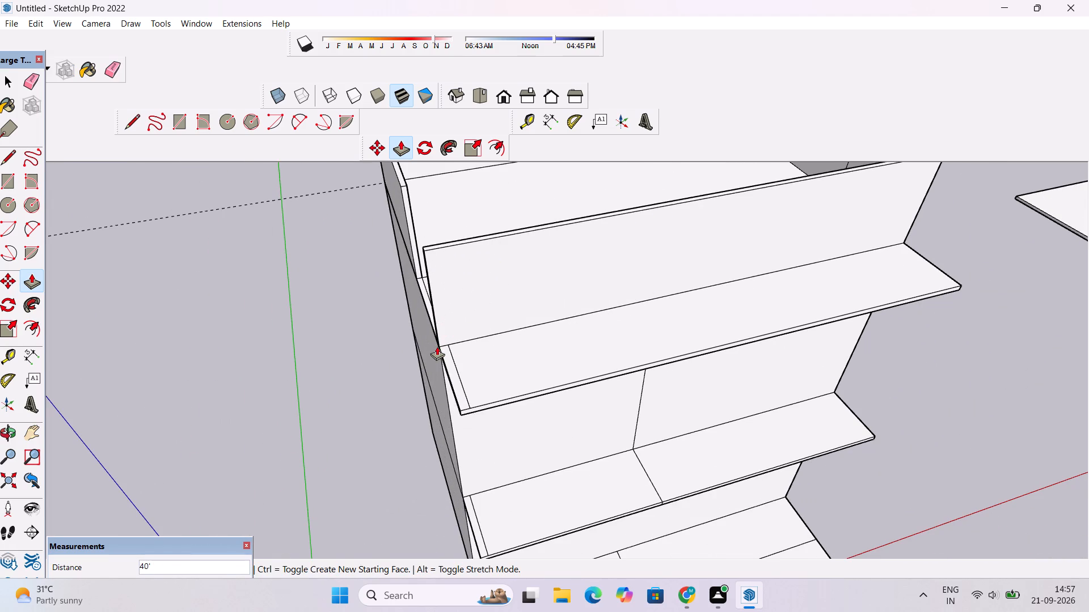
Examine the extended front roof wall and the opening beside it from the sides, the front and above.
key(o)
drag(476, 392, 477, 330)
scroll(477, 330, down, 5)
drag(438, 343, 790, 263)
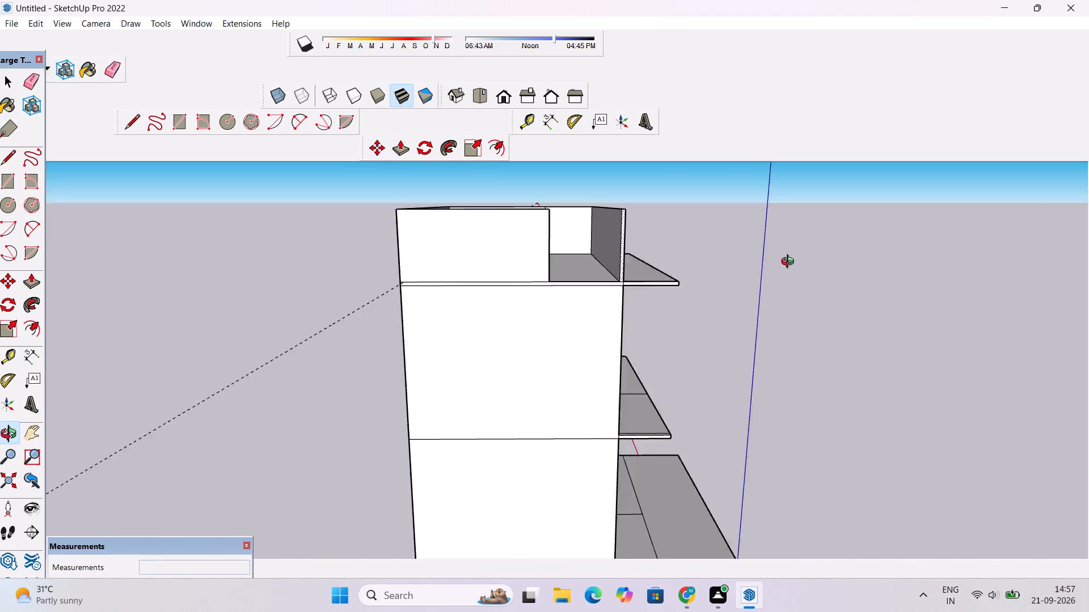
drag(790, 263, 874, 244)
drag(750, 292, 429, 354)
scroll(589, 273, up, 7)
scroll(590, 271, down, 5)
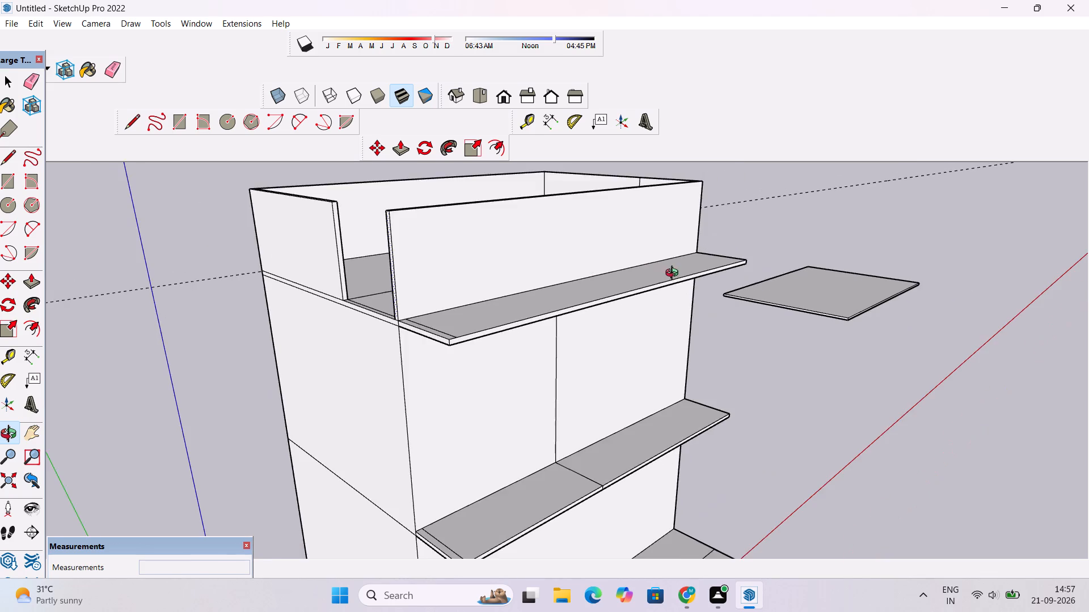
drag(668, 284, 416, 312)
shift+drag(386, 313, 491, 300)
scroll(492, 294, down, 6)
drag(478, 300, 590, 305)
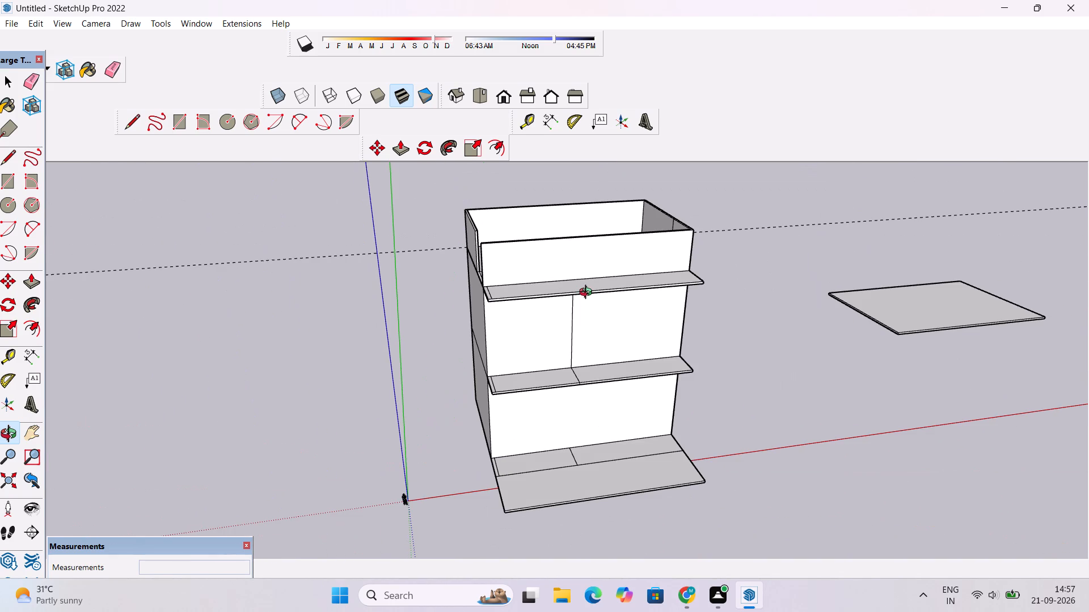
scroll(588, 280, down, 2)
drag(653, 254, 568, 274)
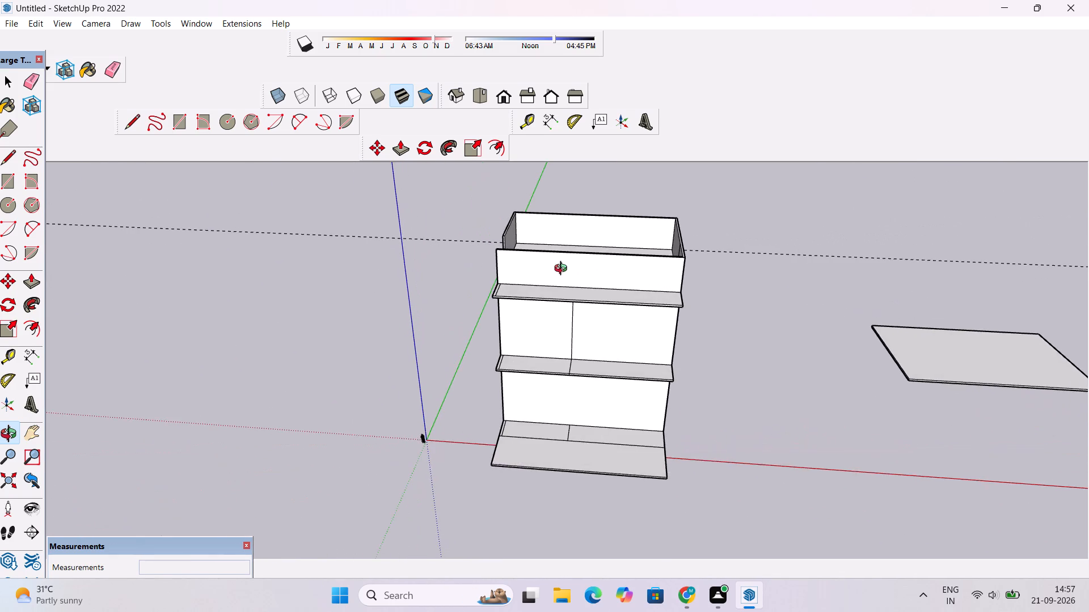
scroll(563, 270, down, 2)
drag(575, 248, 499, 316)
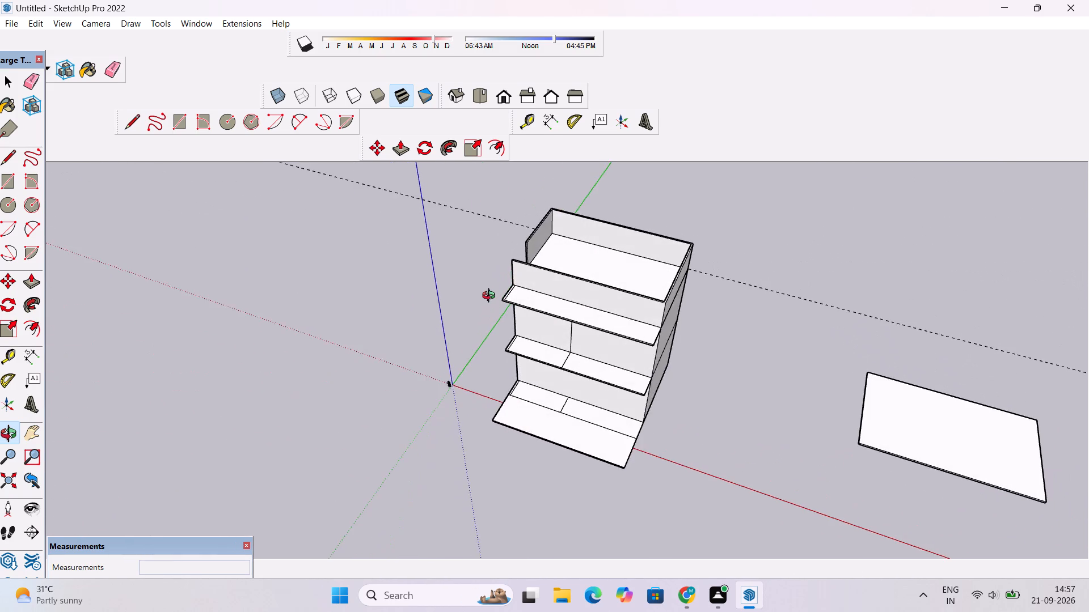
scroll(491, 297, up, 3)
drag(513, 317, 584, 377)
drag(579, 380, 597, 376)
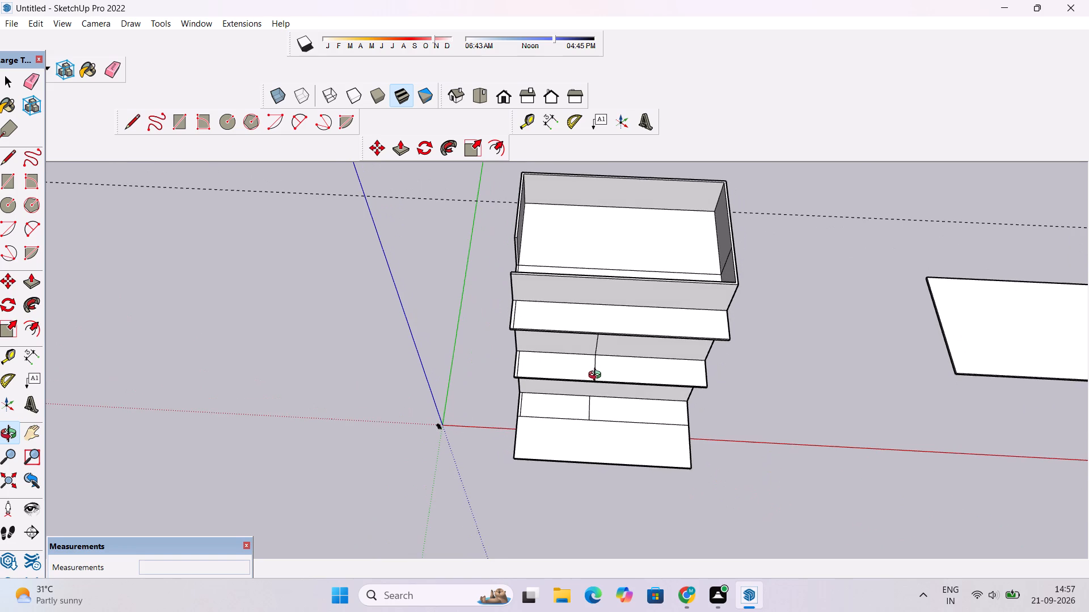
shift+drag(610, 373, 584, 350)
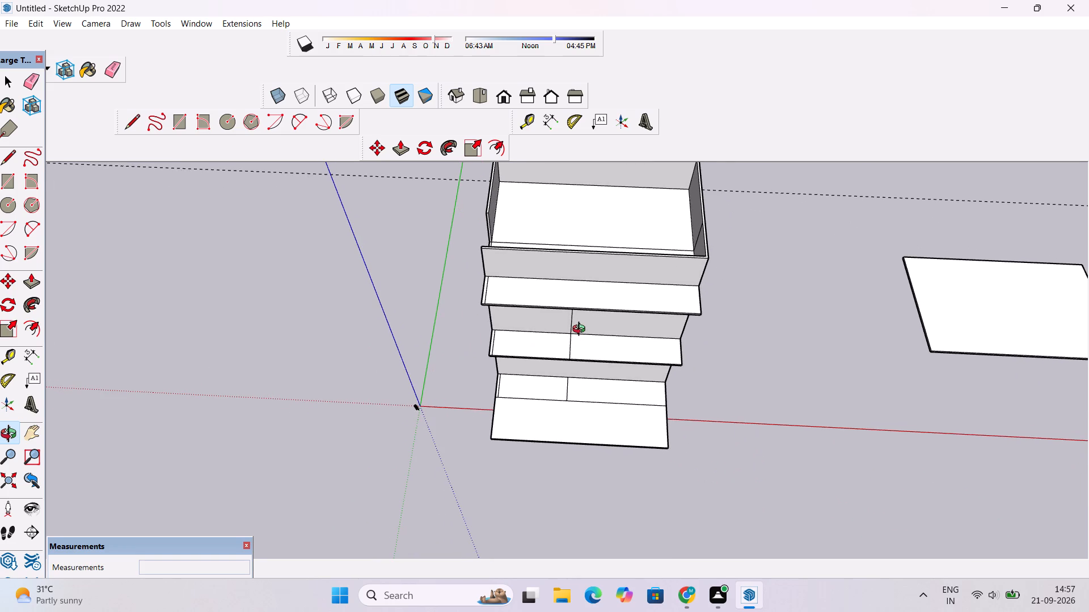
Examine the front overhangs, their dividing lines and the base slab from the front and above.
scroll(579, 308, up, 2)
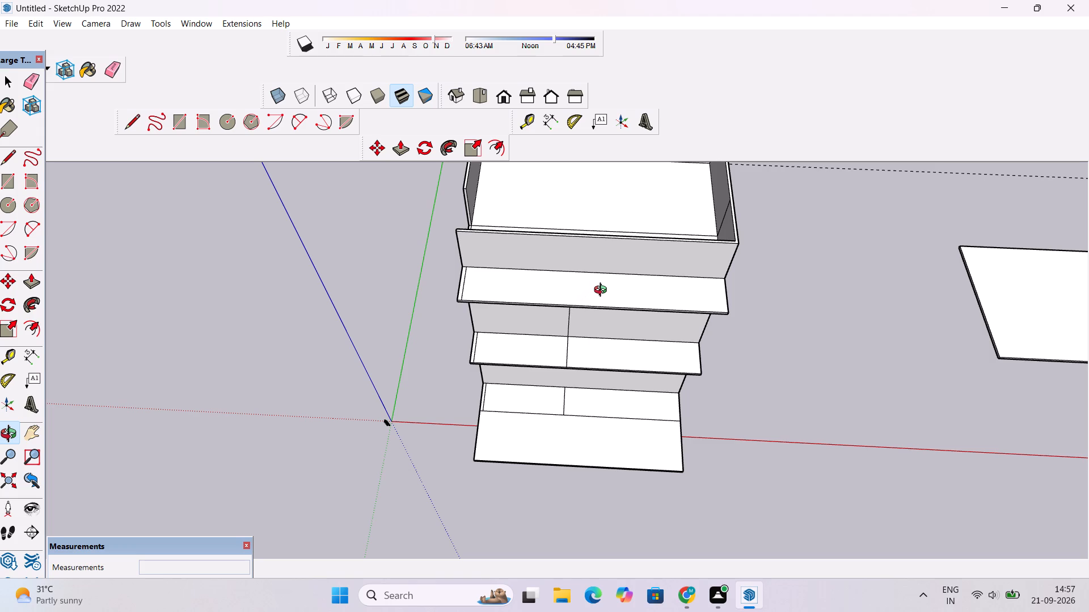
scroll(606, 295, up, 2)
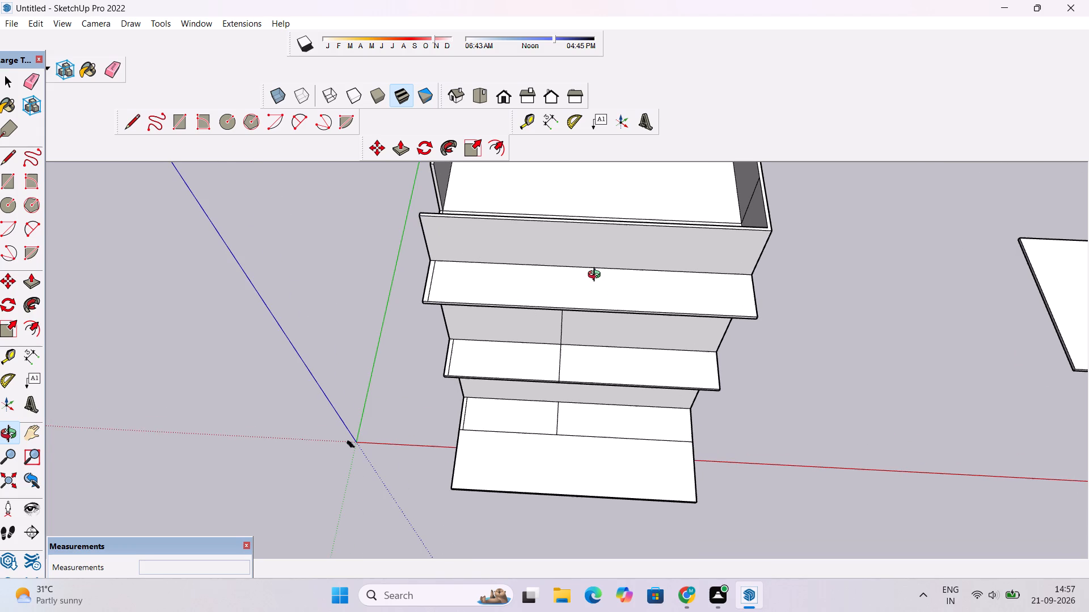
scroll(595, 267, down, 3)
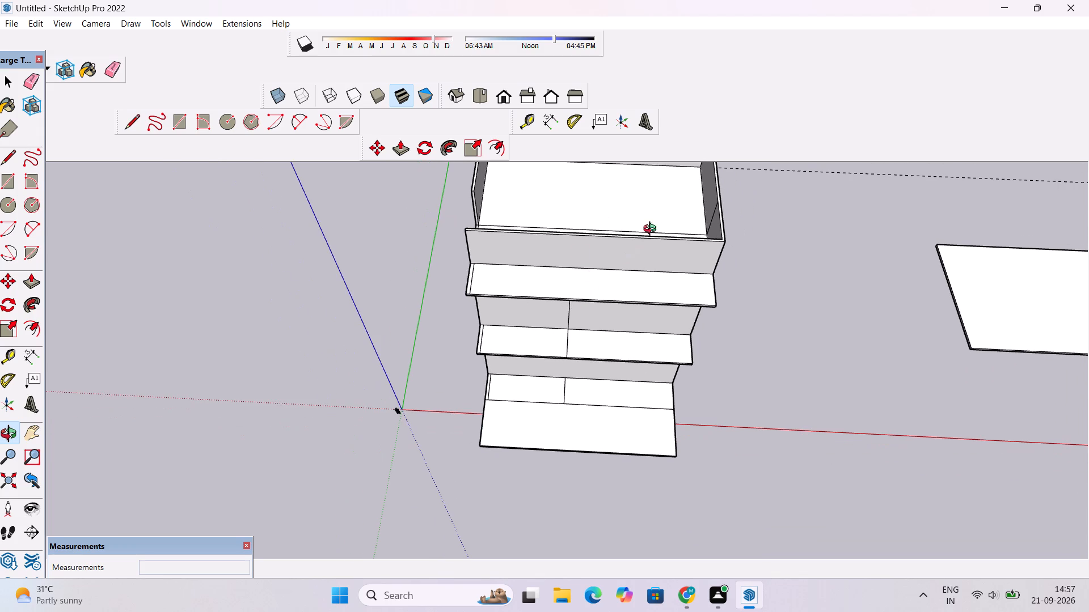
scroll(573, 310, down, 3)
drag(571, 336, 575, 258)
scroll(553, 269, up, 4)
drag(574, 339, 583, 273)
scroll(581, 256, down, 4)
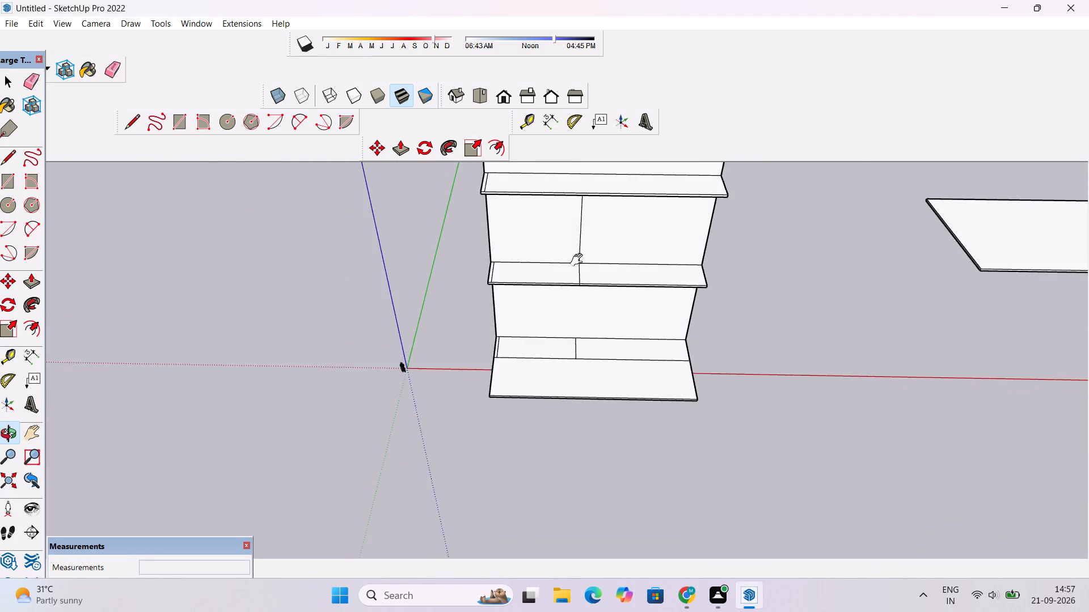
shift+drag(584, 256, 557, 399)
scroll(531, 372, up, 4)
drag(527, 377, 533, 415)
scroll(533, 411, down, 3)
scroll(533, 405, up, 1)
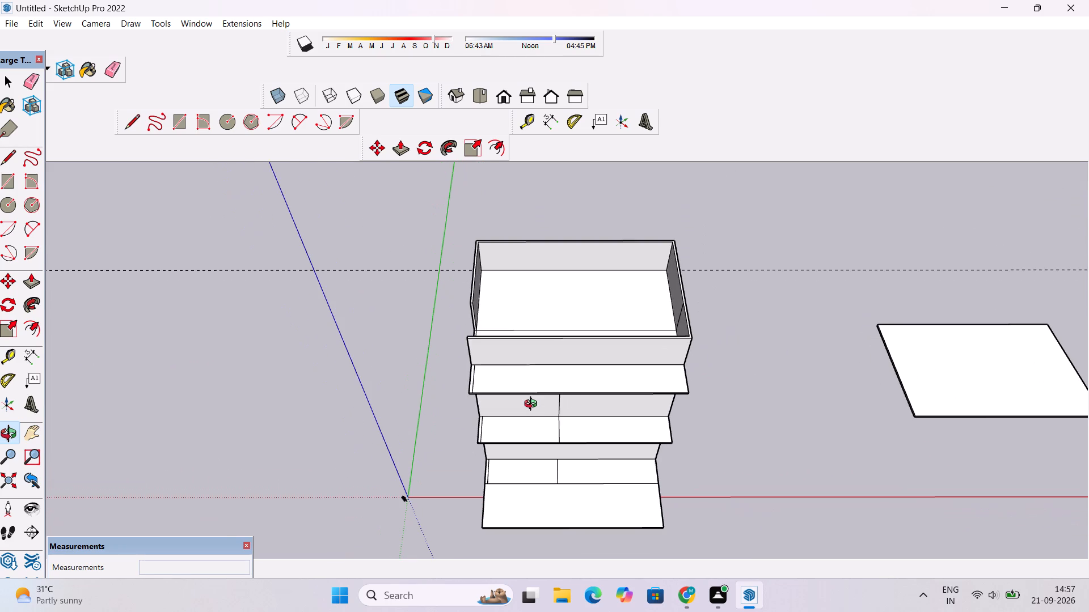
drag(545, 389, 538, 424)
scroll(537, 416, down, 3)
shift+drag(546, 405, 547, 429)
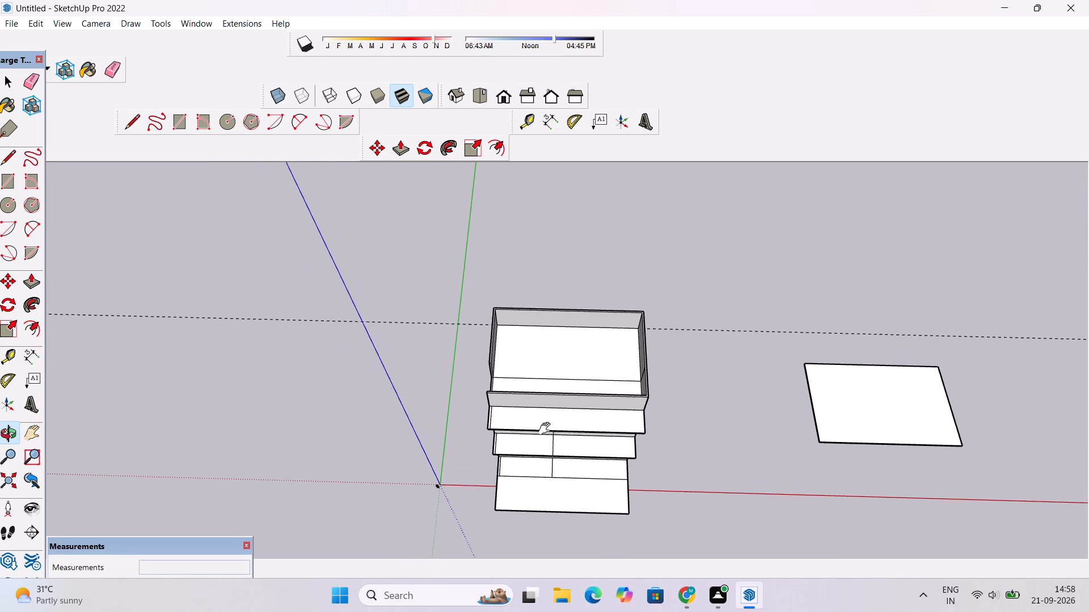
shift+drag(547, 429, 547, 430)
scroll(545, 416, down, 3)
scroll(588, 386, up, 3)
shift+drag(568, 445, 628, 235)
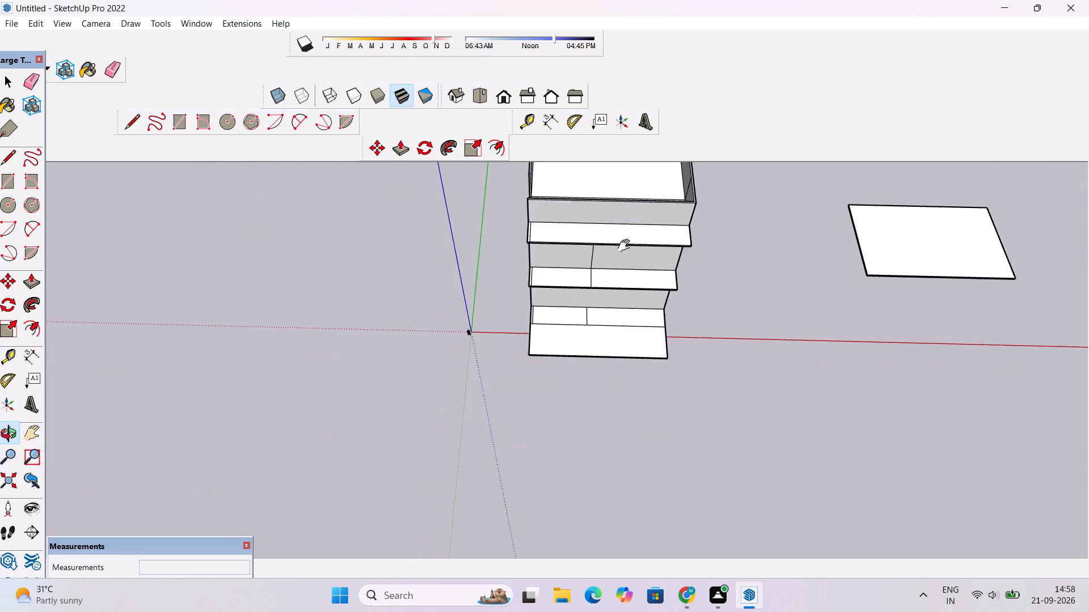
shift+scroll(607, 291, up, 8)
shift+drag(606, 270, 571, 409)
scroll(565, 369, down, 5)
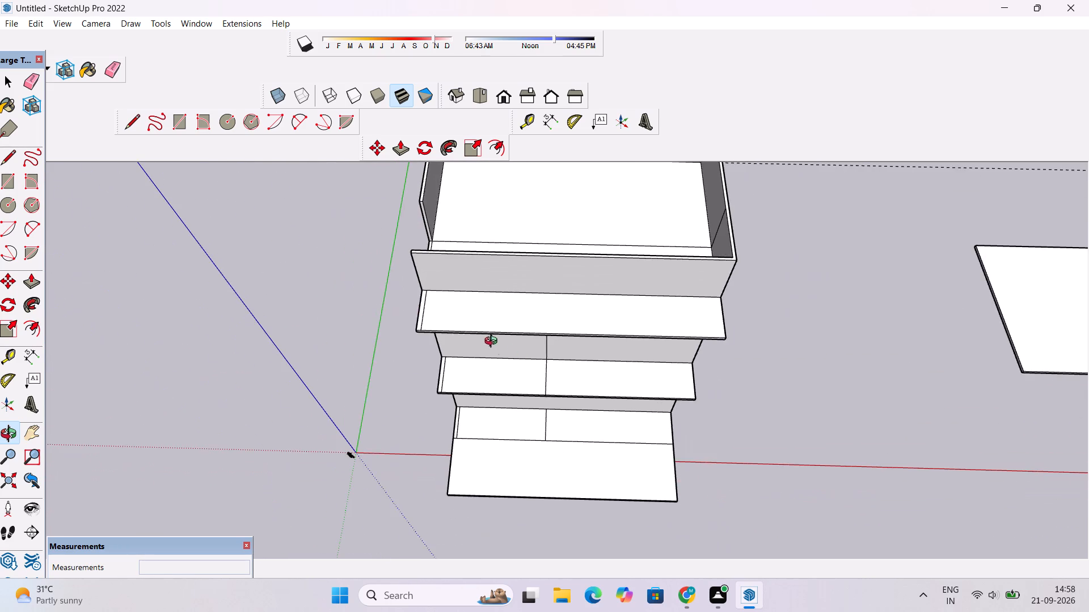
scroll(482, 329, up, 7)
scroll(482, 329, down, 1)
shift+drag(481, 328, 513, 348)
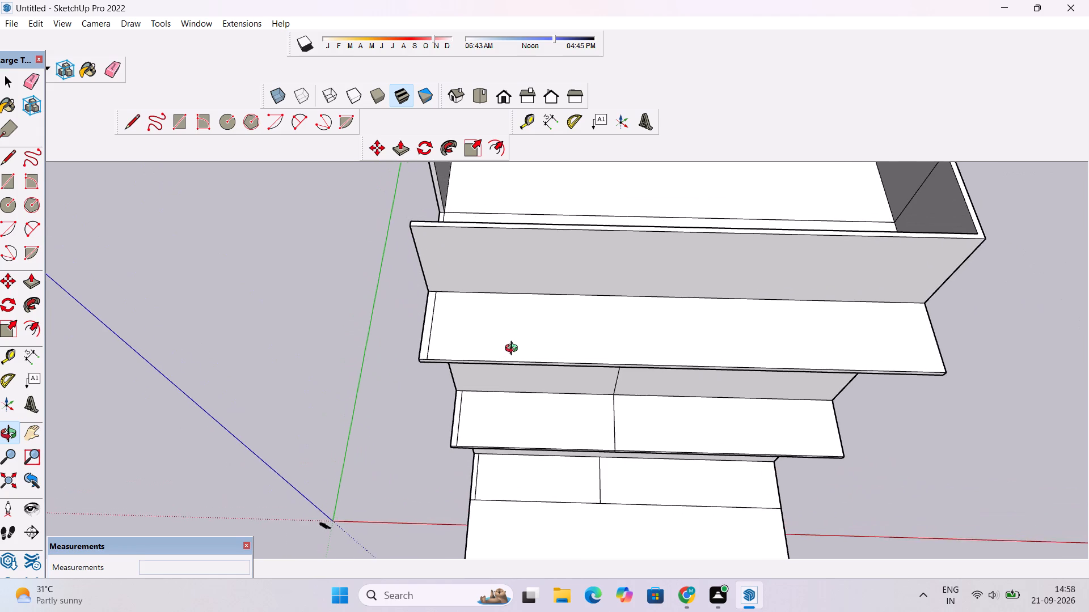
scroll(514, 350, down, 3)
shift+drag(514, 350, 519, 394)
shift+scroll(518, 395, up, 2)
shift+drag(518, 395, 510, 366)
shift+drag(520, 373, 496, 378)
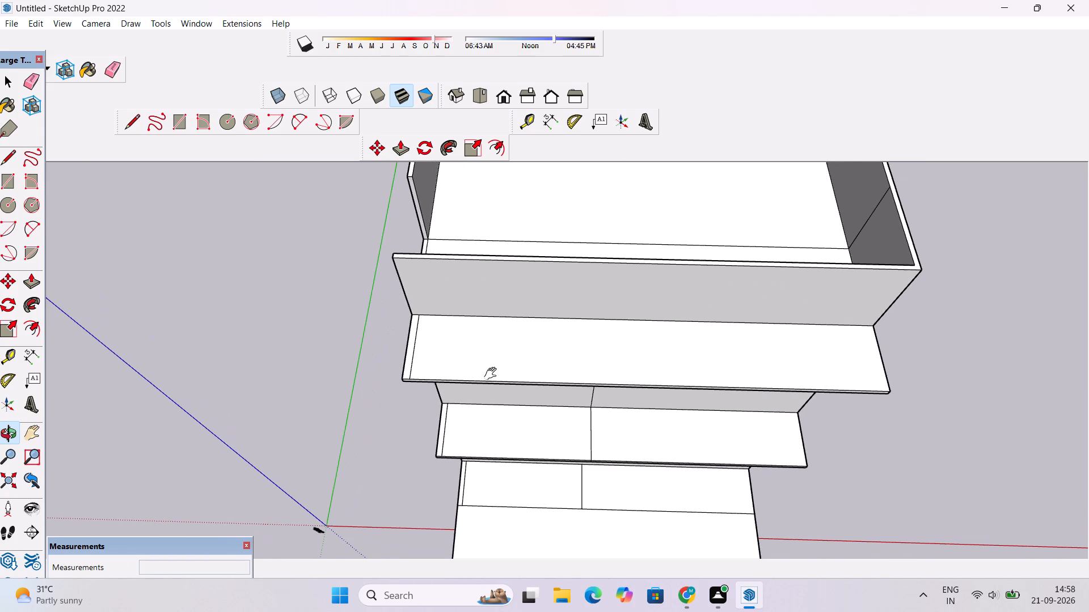
shift+drag(495, 363, 480, 360)
shift+drag(486, 364, 465, 354)
Place a guide 38'6" from the inner border line at the green-axis end of the top front overhang.
scroll(461, 352, up, 2)
key(t)
scroll(458, 352, down, 3)
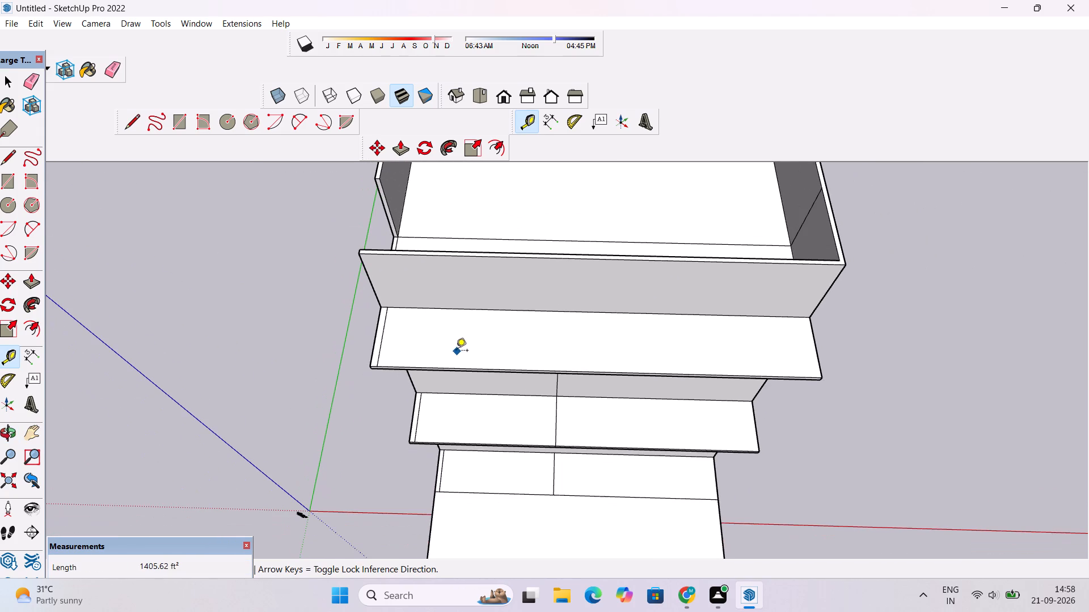
click(383, 337)
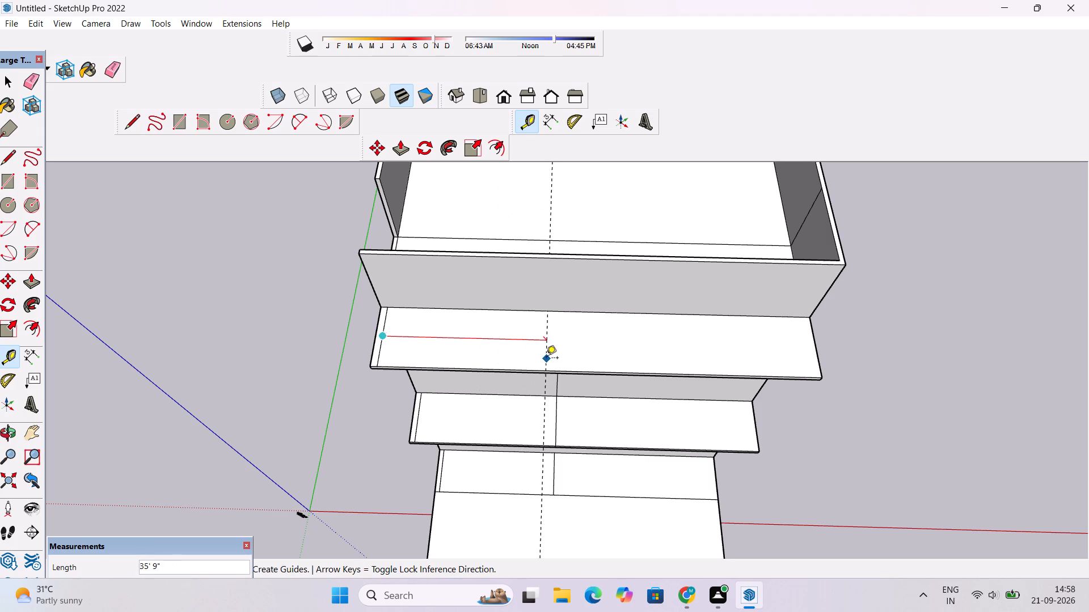
scroll(546, 359, up, 4)
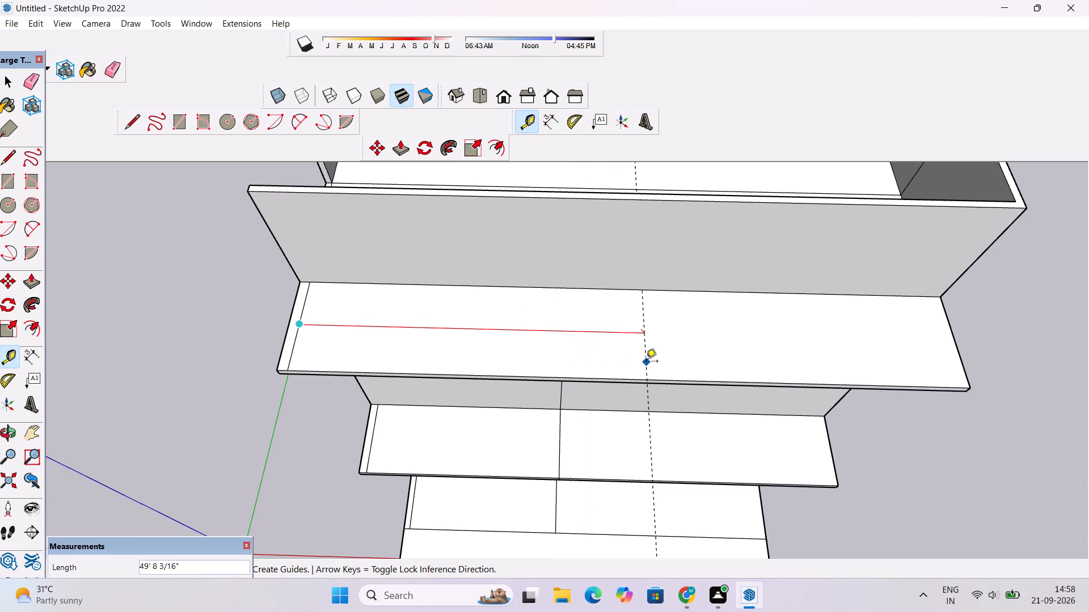
text(38'6")
key(Return)
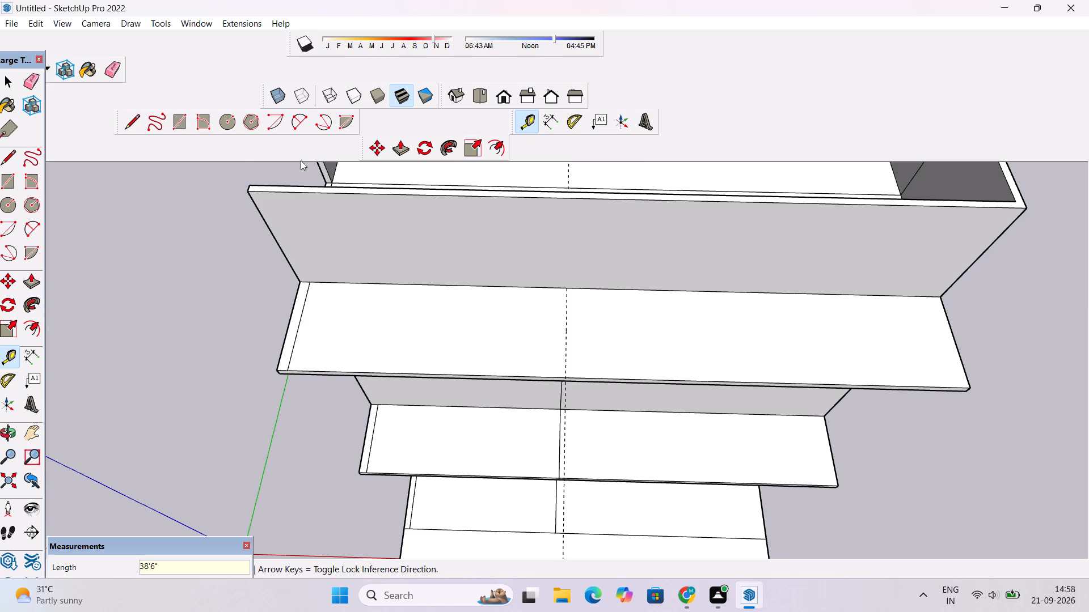
Draw a 15' line along the guide across the top overhang, from the front wall's base to the overhang's outer edge.
click(134, 120)
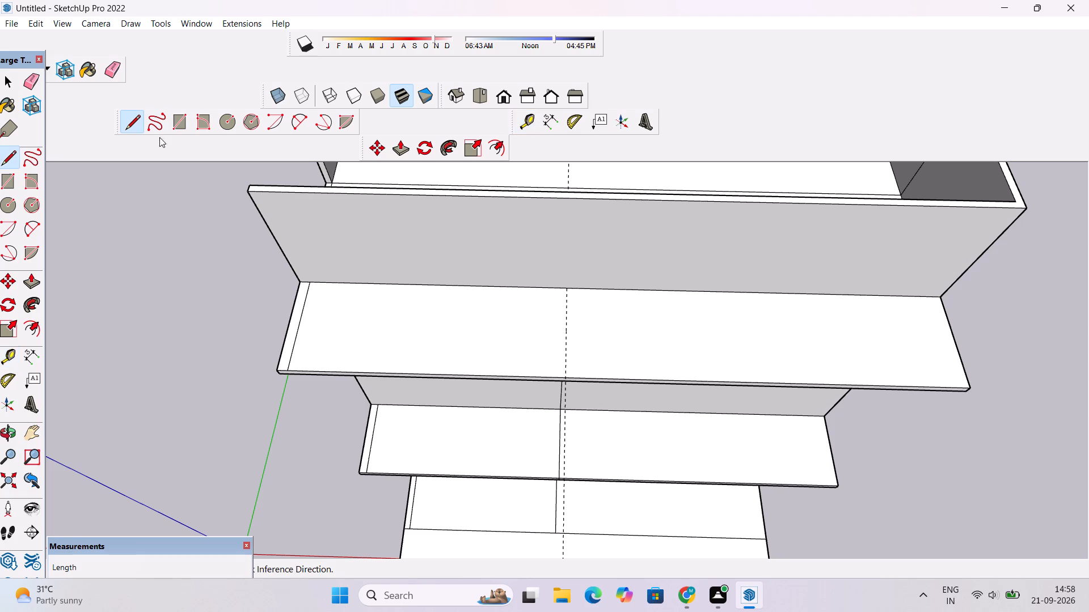
click(569, 287)
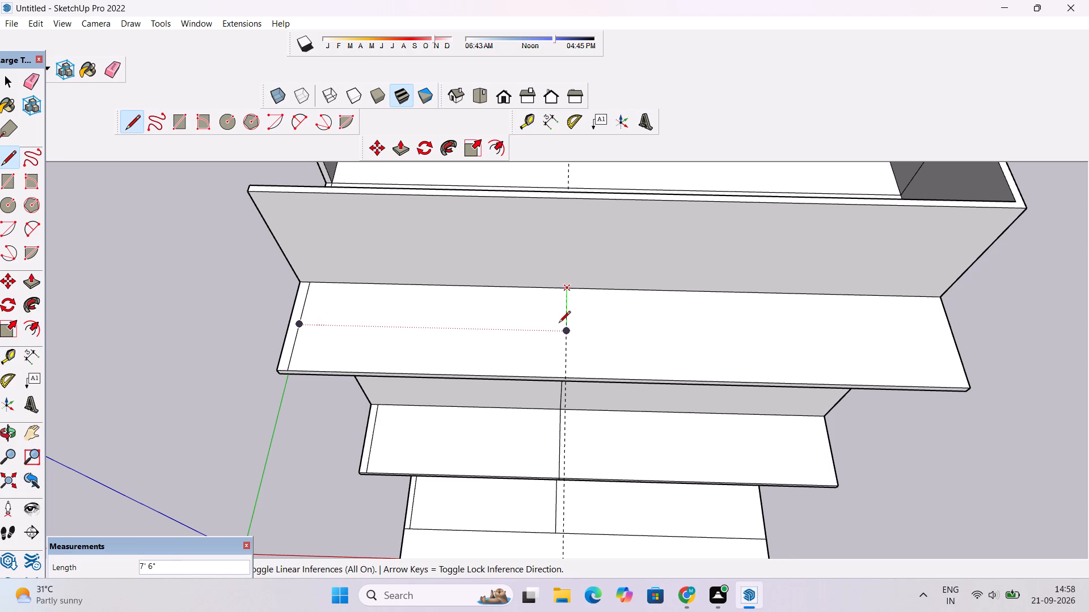
scroll(559, 324, up, 4)
scroll(559, 324, down, 3)
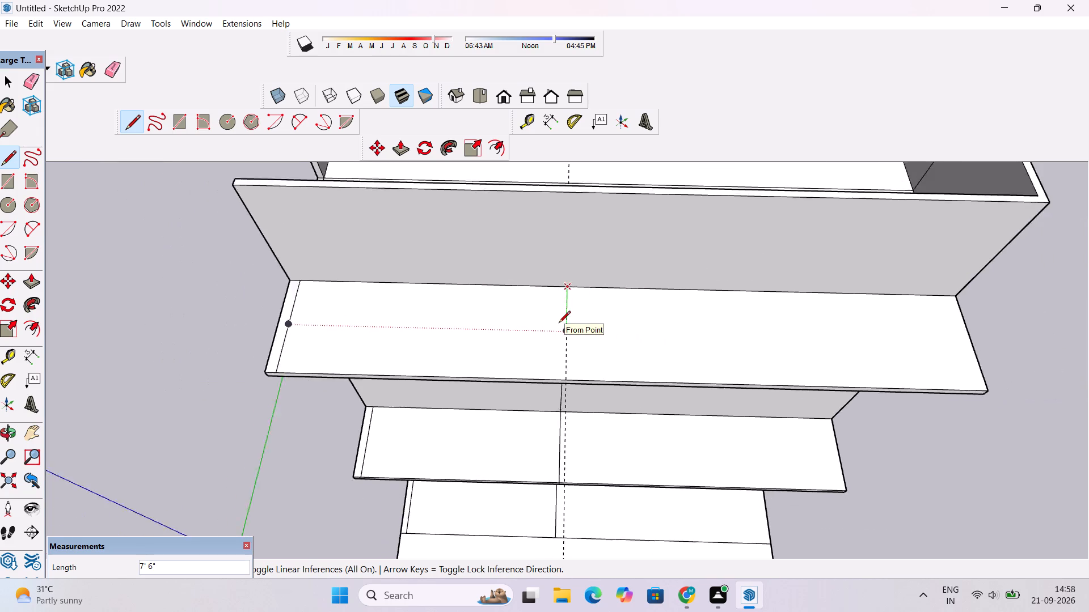
scroll(559, 324, down, 6)
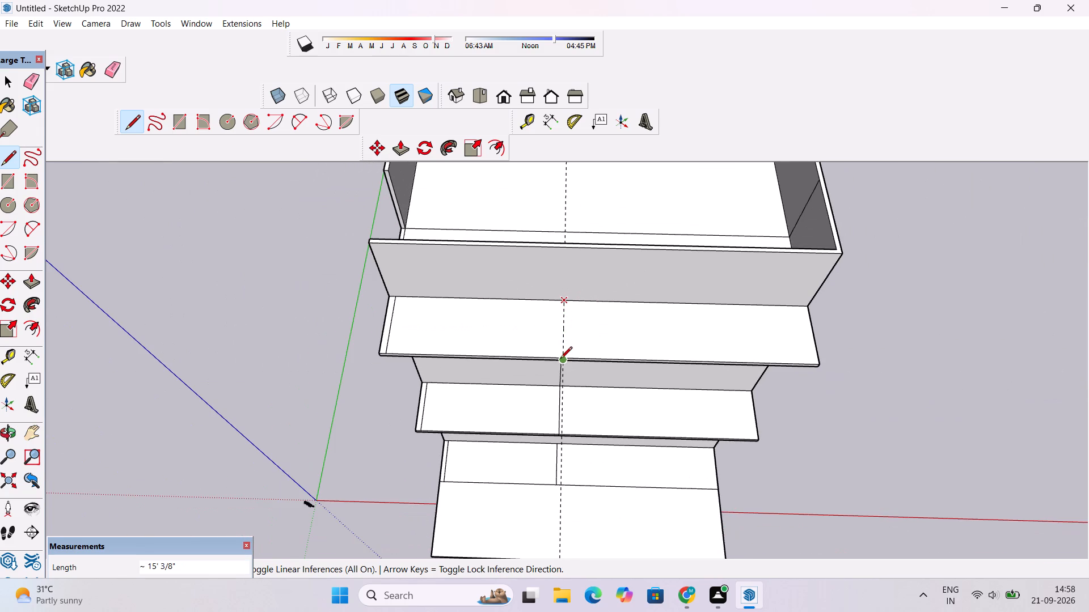
scroll(560, 359, up, 15)
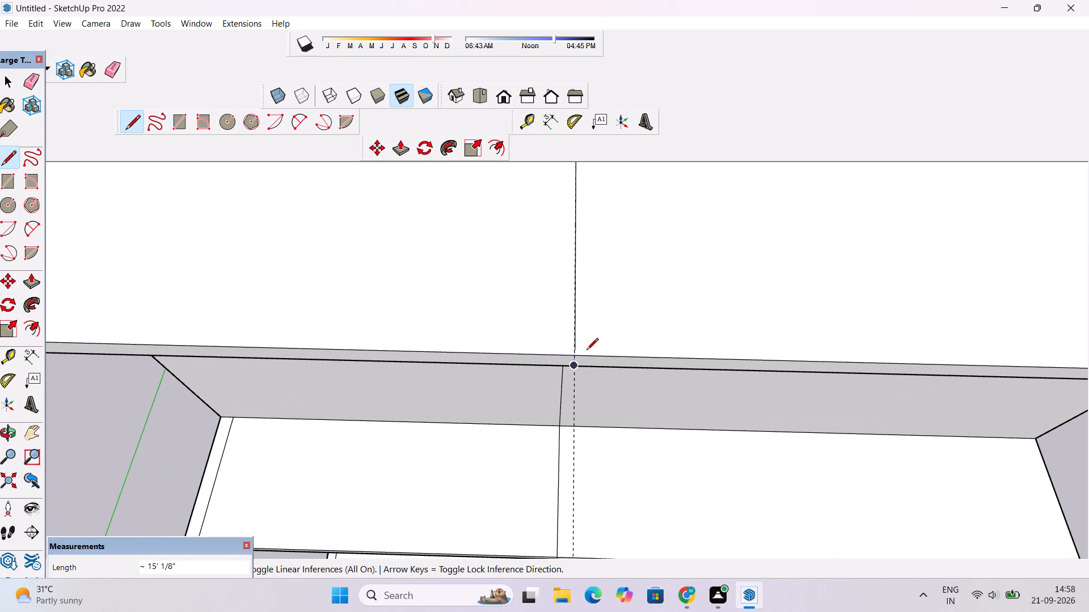
click(573, 355)
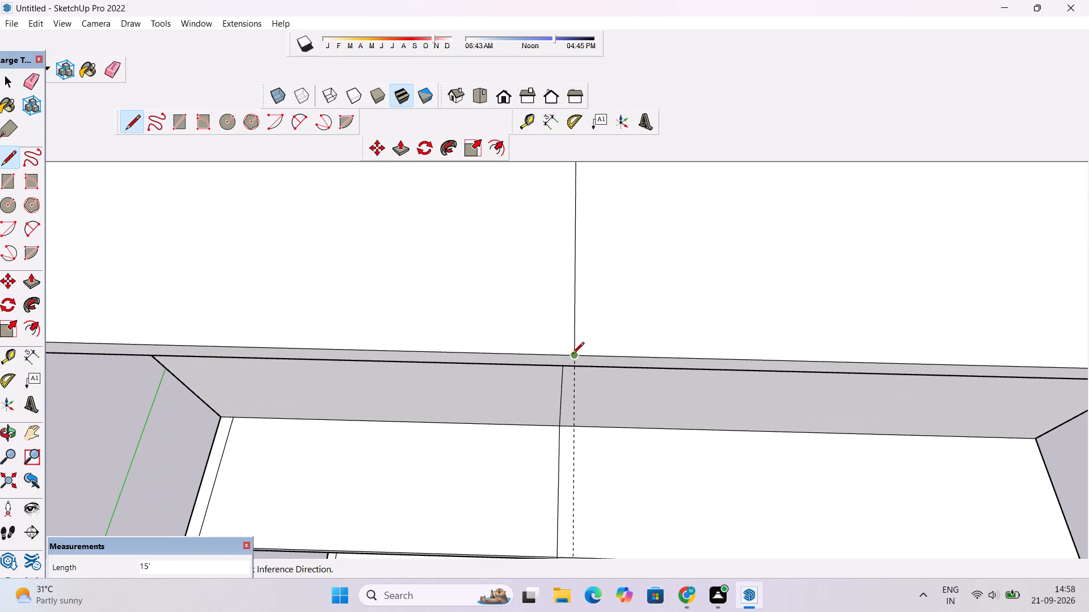
Erase the construction guide running along the new dividing line on the top overhang.
scroll(571, 354, down, 3)
scroll(571, 354, up, 2)
key(e)
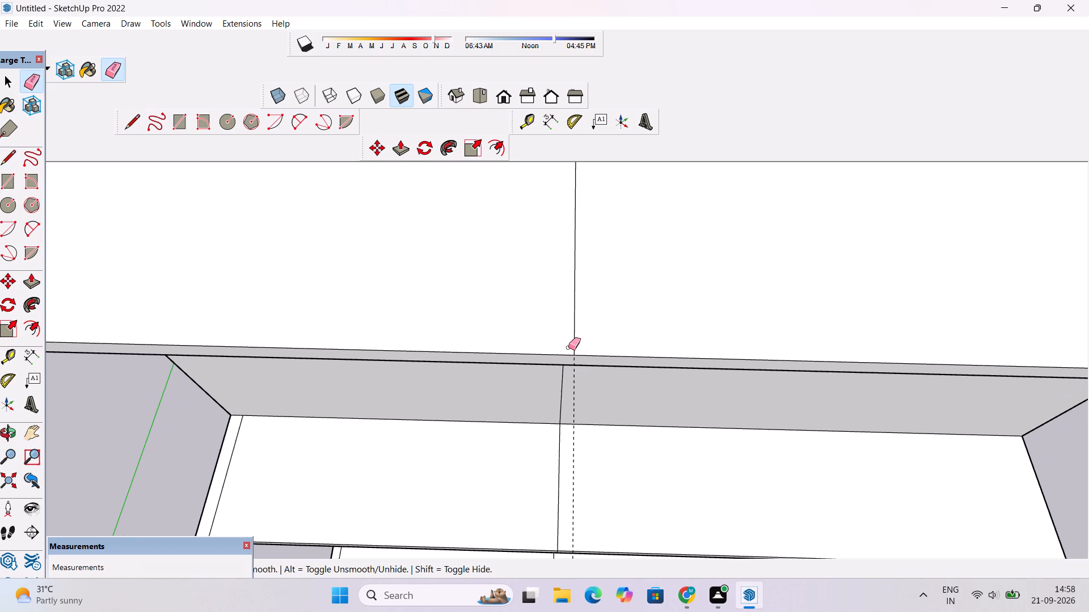
scroll(568, 347, down, 4)
click(575, 402)
scroll(569, 387, down, 2)
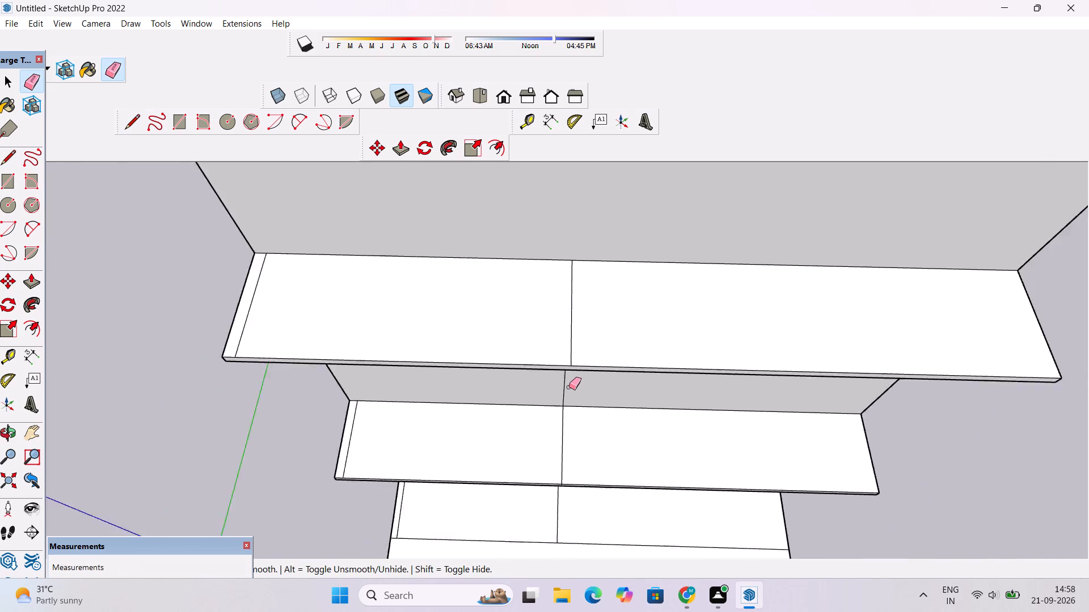
Examine the divided top overhang and the whole house from the sides, the front and above.
scroll(569, 387, down, 7)
key(o)
drag(565, 402, 601, 306)
scroll(592, 308, down, 4)
shift+drag(537, 358, 540, 370)
scroll(540, 370, down, 5)
drag(489, 370, 794, 296)
drag(797, 292, 465, 382)
scroll(477, 348, down, 5)
drag(584, 317, 576, 386)
scroll(508, 324, up, 4)
drag(508, 324, 513, 348)
scroll(513, 348, up, 4)
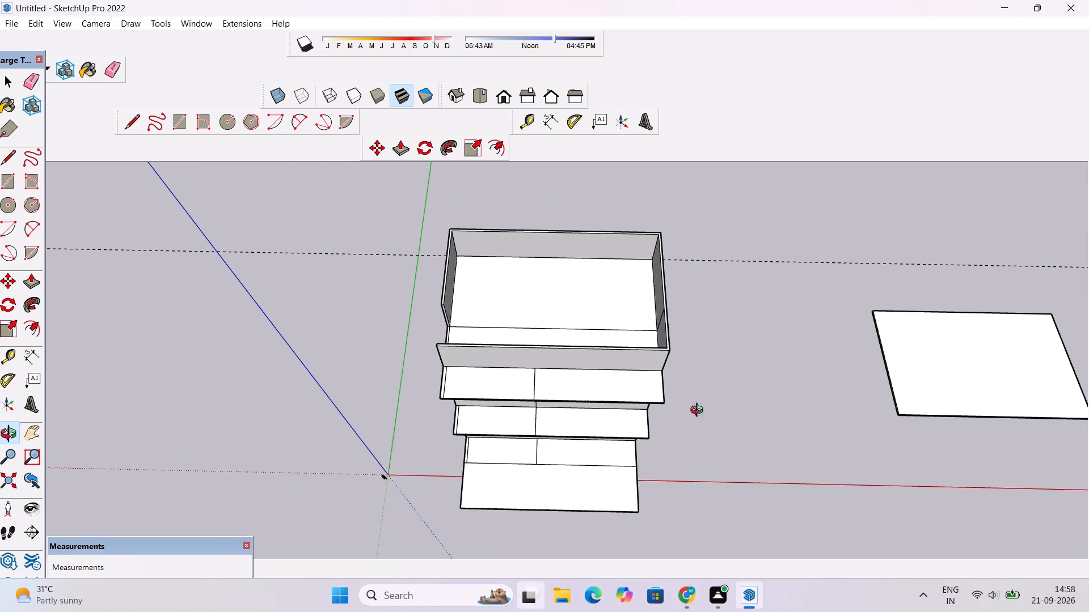
Examine the house and its divided front overhangs from above, the front and the sides.
scroll(736, 333, down, 5)
shift+drag(561, 384, 629, 431)
scroll(628, 437, down, 3)
drag(606, 458, 713, 430)
drag(688, 474, 643, 388)
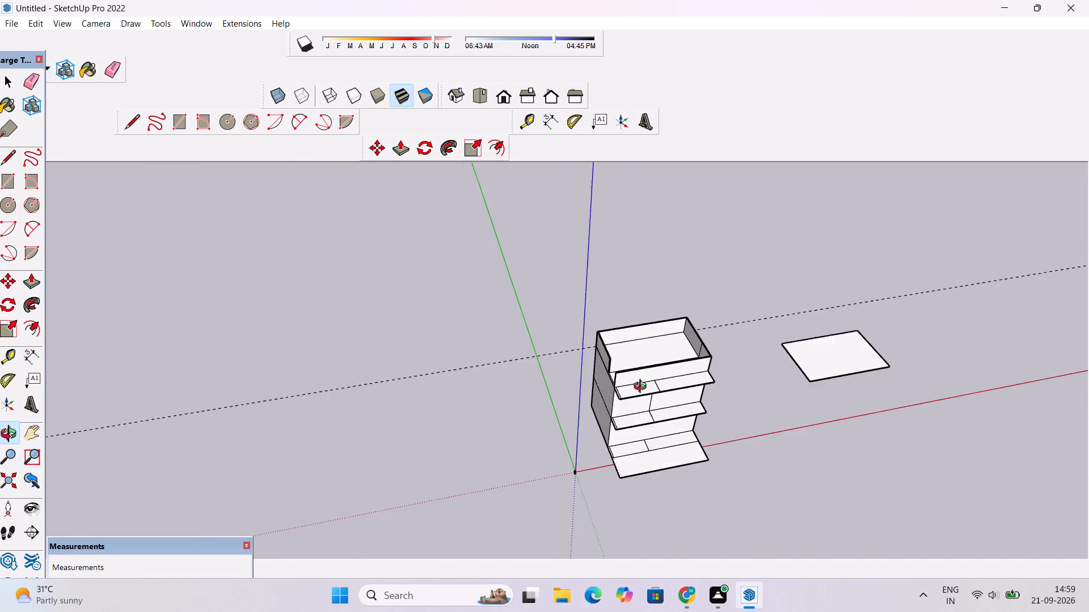
drag(643, 388, 643, 375)
scroll(627, 428, up, 3)
shift+drag(640, 458, 571, 407)
scroll(562, 398, down, 5)
drag(542, 457, 530, 549)
scroll(557, 403, up, 5)
drag(573, 429, 523, 427)
shift+drag(530, 418, 499, 450)
shift+drag(501, 448, 508, 460)
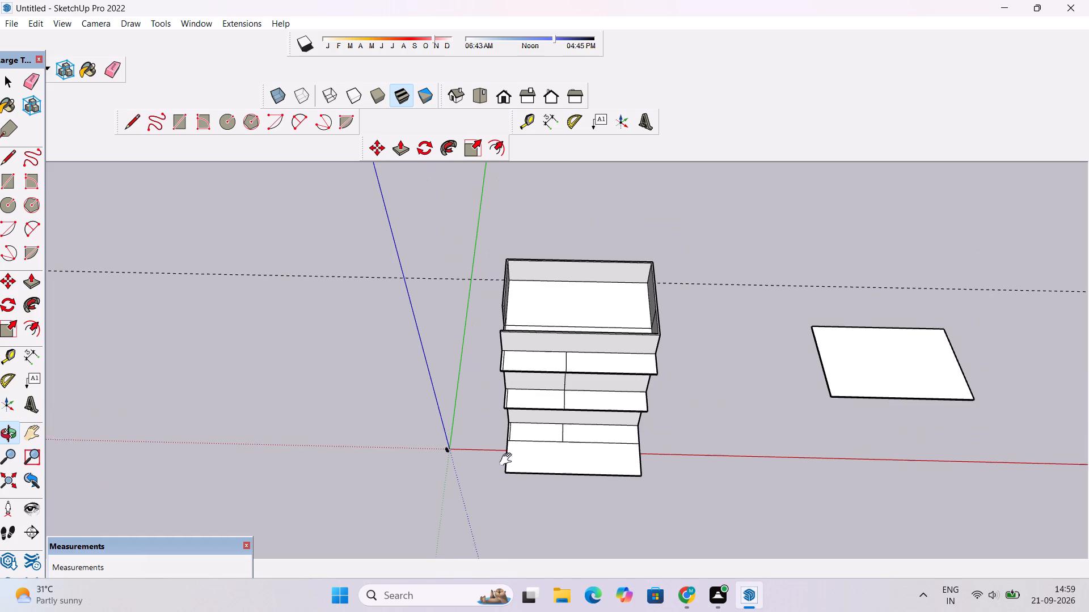
shift+drag(508, 460, 520, 467)
scroll(540, 417, up, 2)
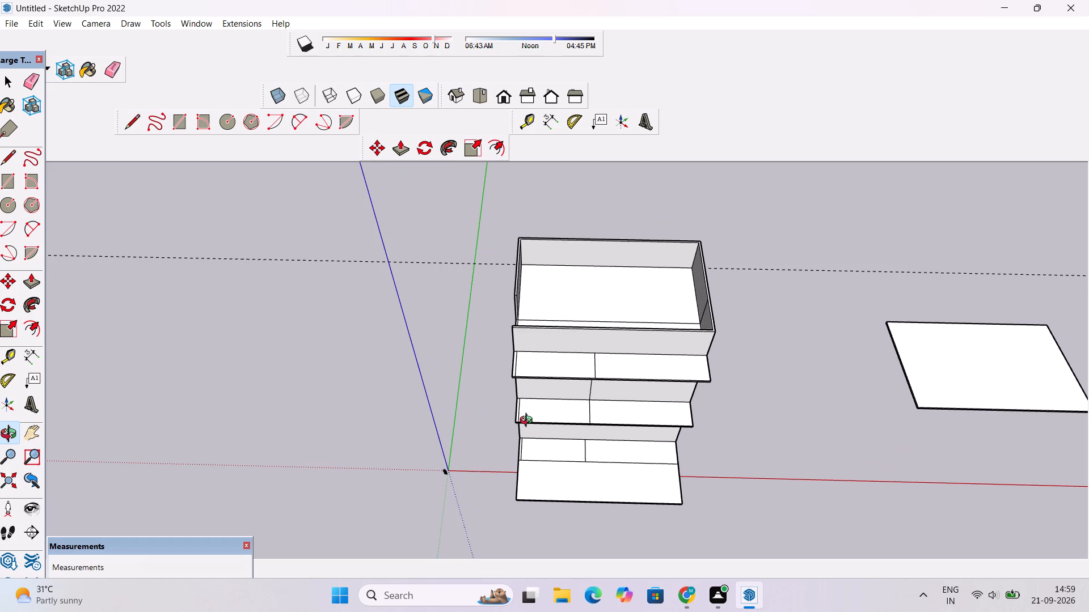
drag(528, 426, 528, 456)
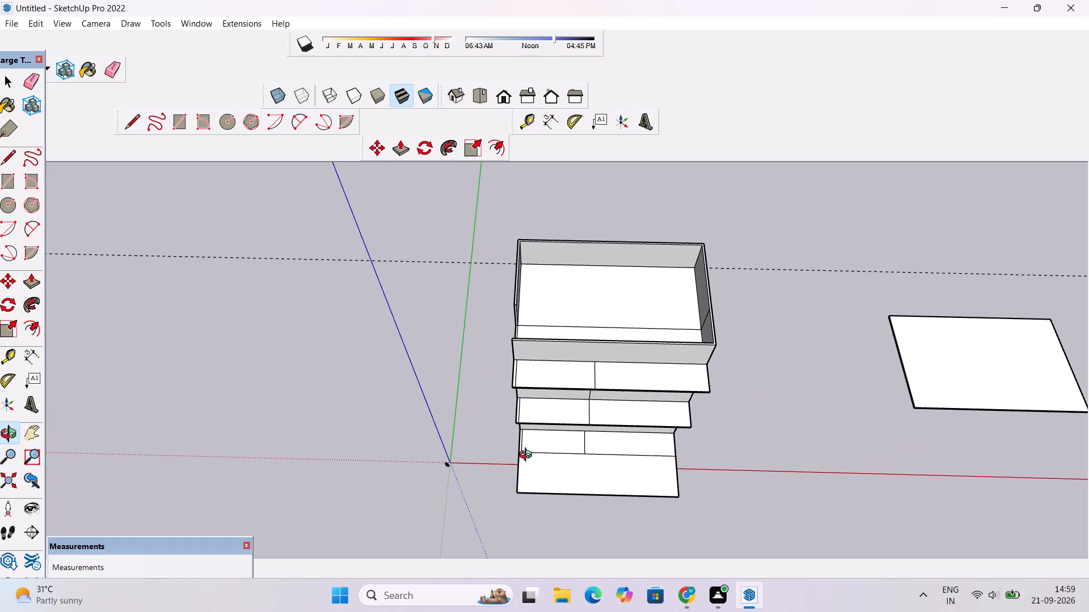
scroll(560, 413, up, 1)
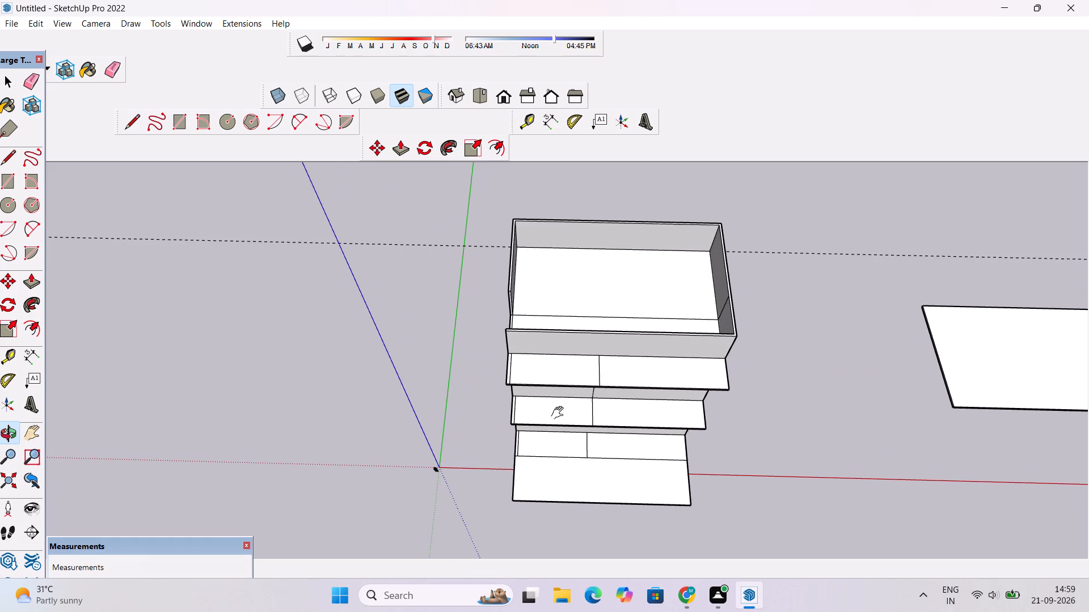
shift+drag(560, 415, 557, 432)
scroll(557, 433, down, 3)
drag(556, 435, 551, 474)
scroll(554, 464, up, 3)
shift+drag(556, 457, 599, 466)
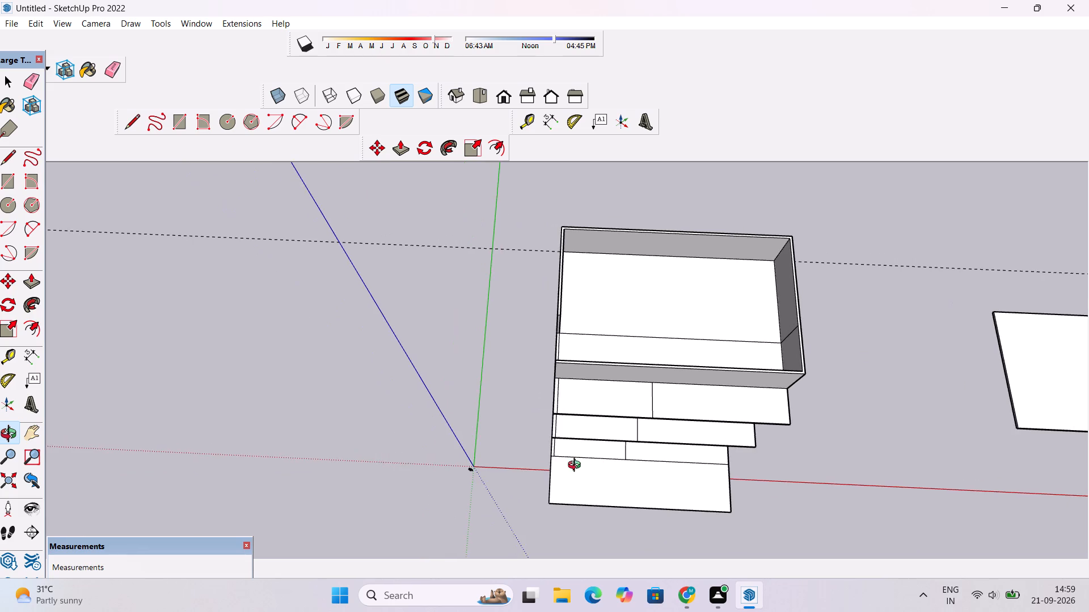
drag(576, 470, 617, 465)
shift+drag(625, 443, 571, 454)
scroll(558, 454, up, 1)
shift+drag(550, 453, 525, 460)
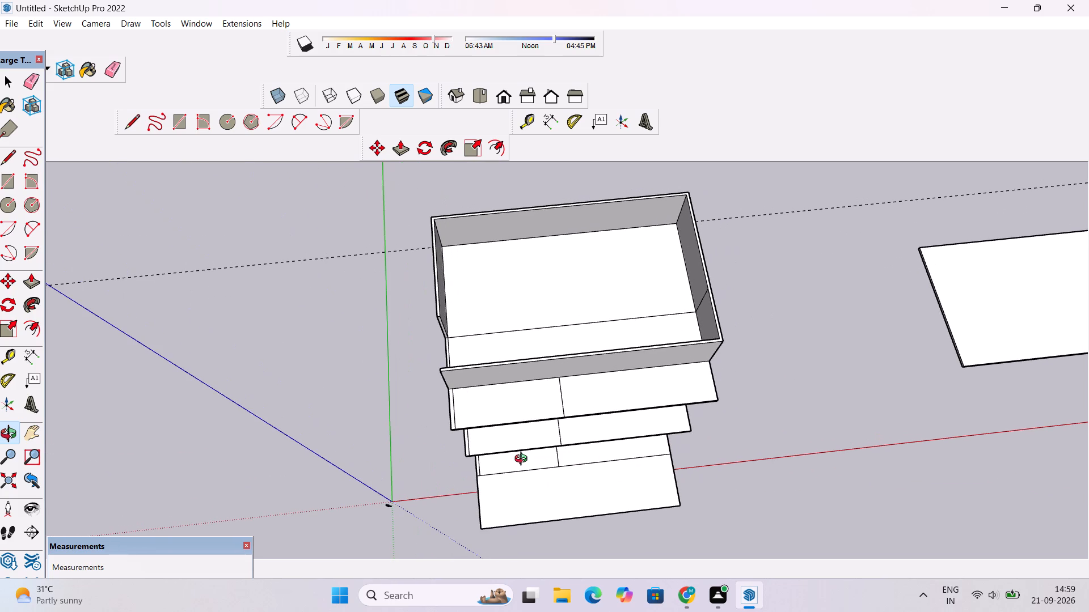
scroll(522, 460, up, 1)
shift+drag(522, 460, 505, 466)
scroll(503, 466, up, 2)
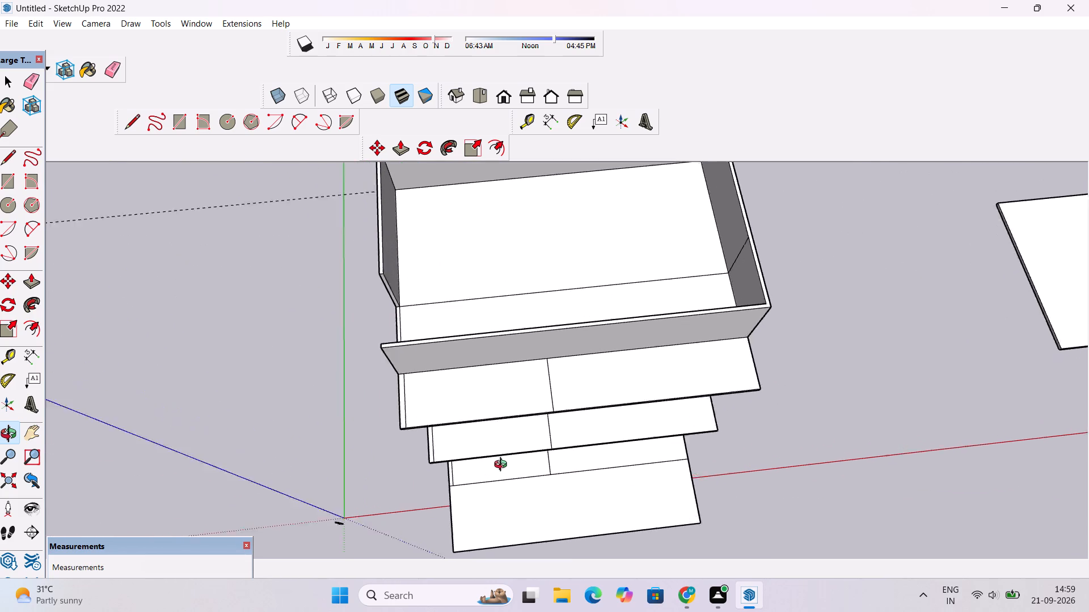
scroll(503, 466, up, 1)
shift+drag(505, 458, 539, 512)
drag(532, 500, 532, 453)
drag(550, 483, 509, 406)
drag(540, 520, 557, 447)
scroll(558, 442, down, 4)
drag(554, 474, 554, 541)
drag(554, 541, 548, 385)
drag(545, 403, 547, 453)
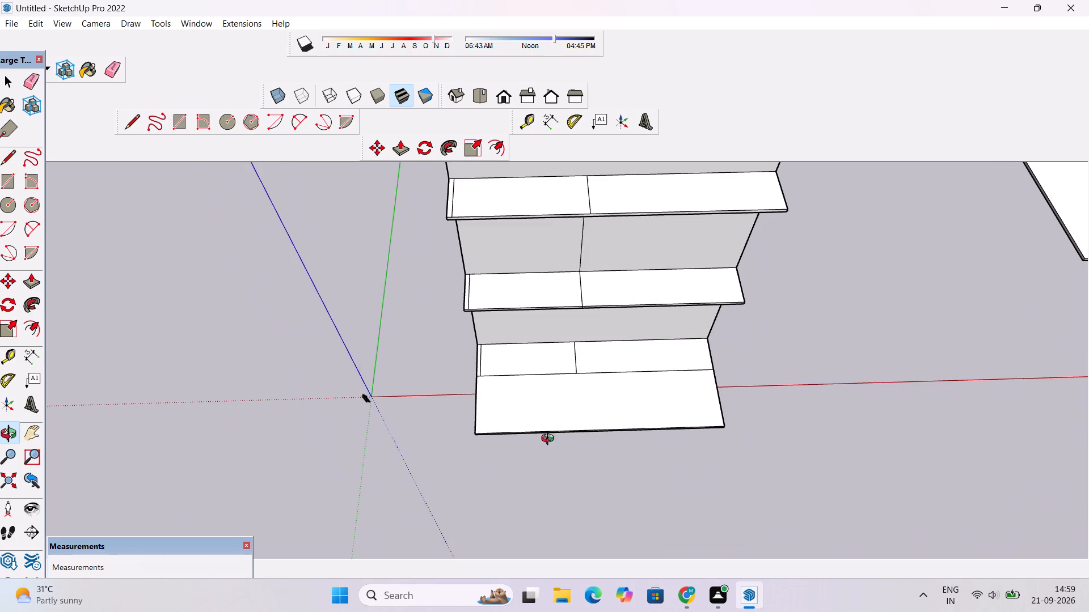
shift+drag(560, 367, 558, 475)
shift+click(547, 461)
drag(564, 473, 545, 473)
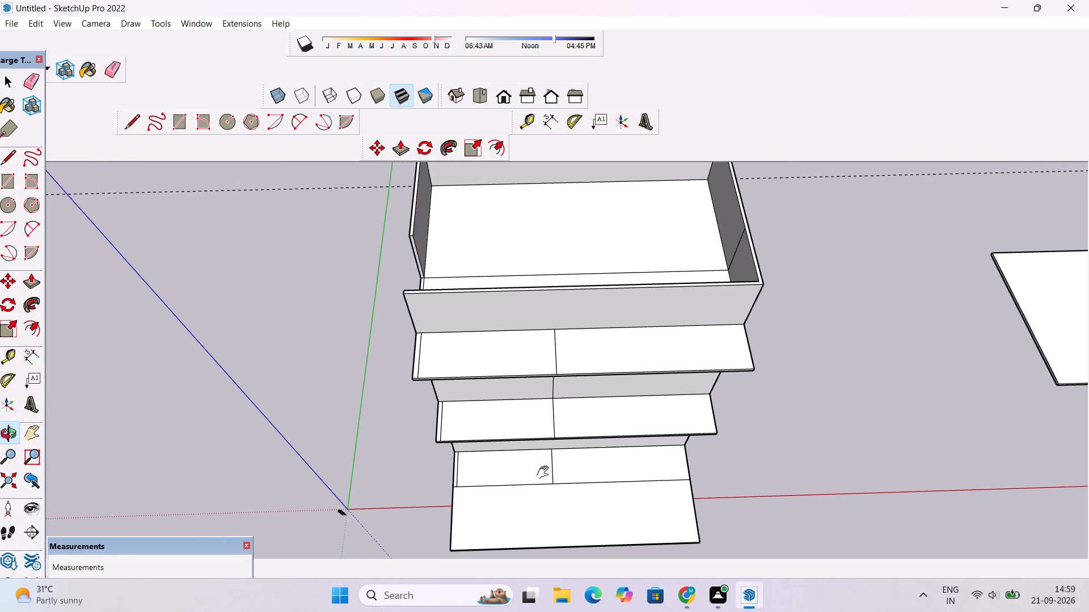
scroll(541, 471, up, 1)
shift+drag(539, 470, 526, 469)
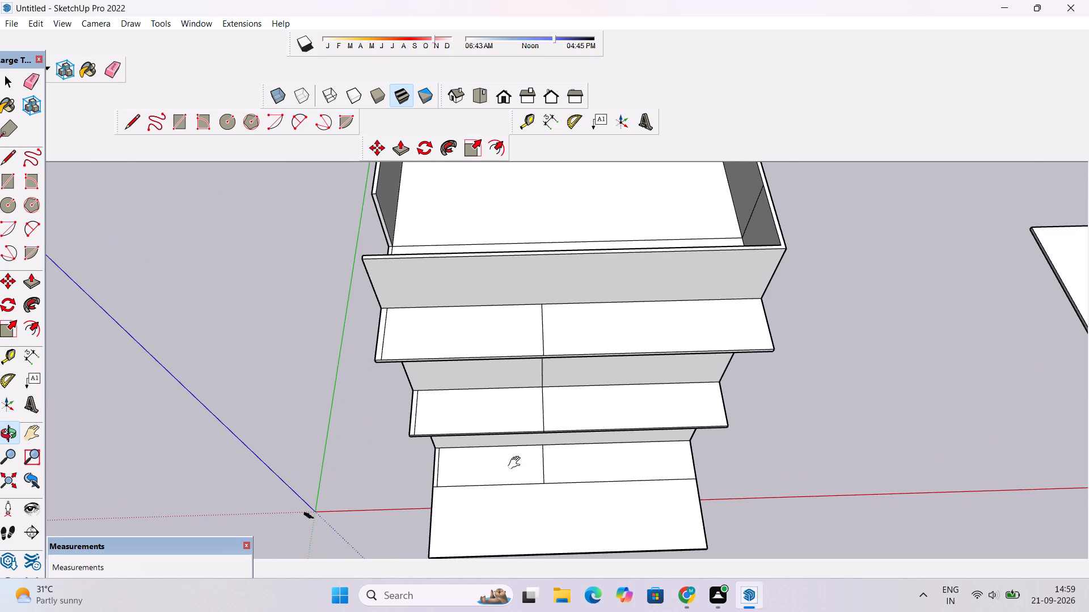
shift+scroll(517, 463, up, 2)
shift+drag(514, 462, 493, 458)
shift+click(520, 459)
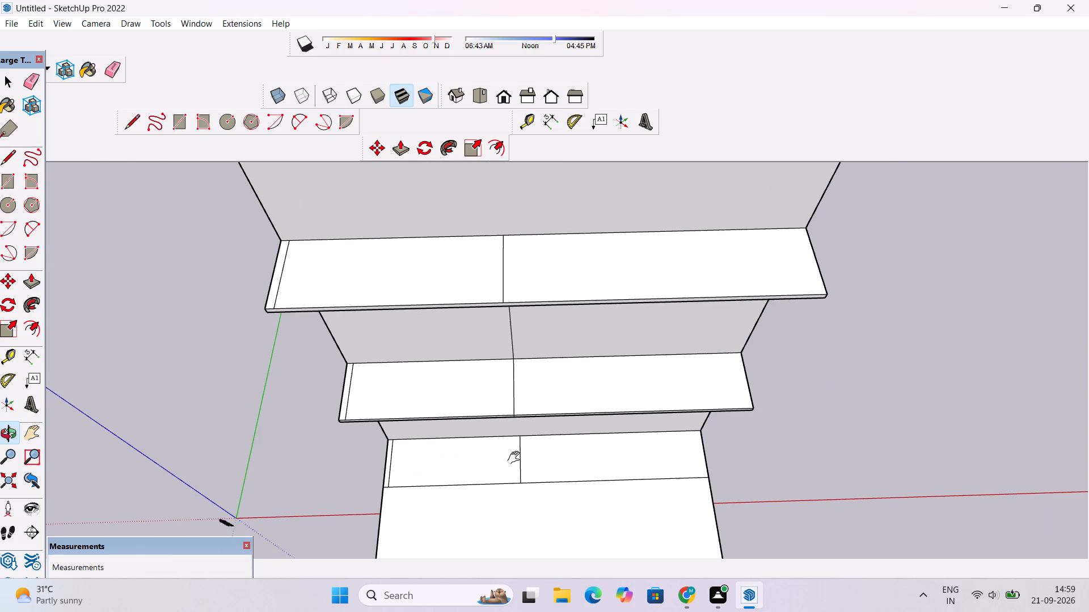
scroll(513, 454, down, 3)
shift+drag(493, 459, 534, 460)
shift+drag(526, 464, 566, 461)
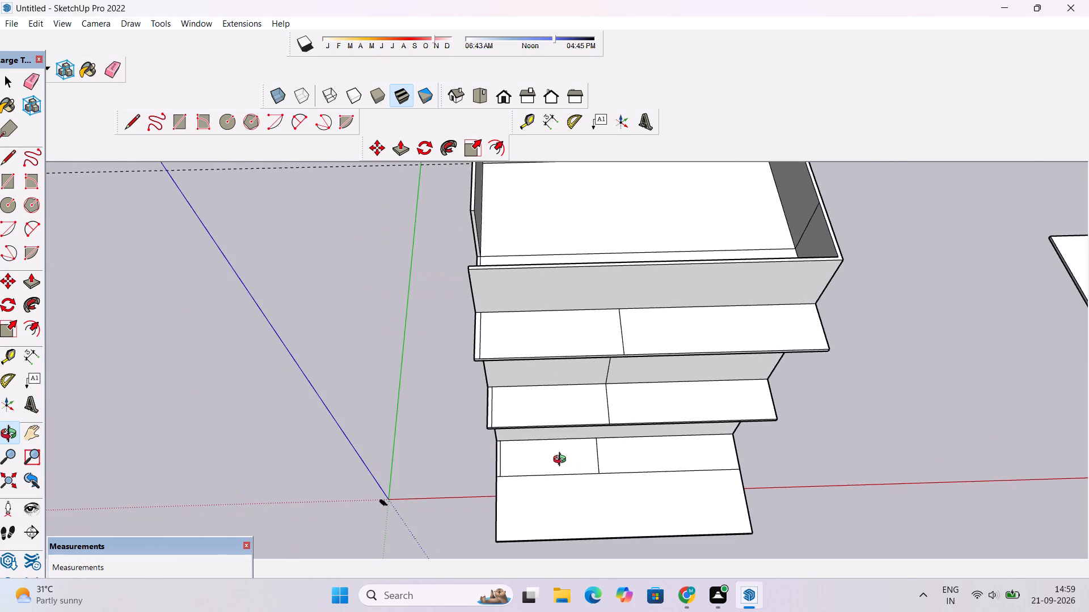
scroll(562, 461, up, 2)
Place a guide 1.5' inward from the outer front edge of the top overhang, parallel to that edge.
key(t)
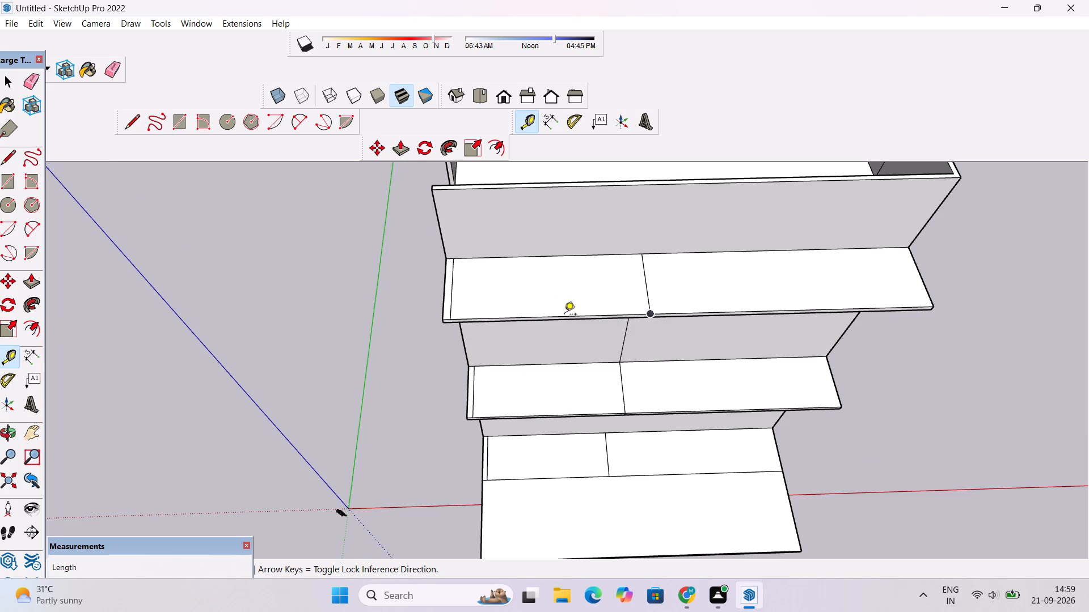
scroll(549, 316, up, 7)
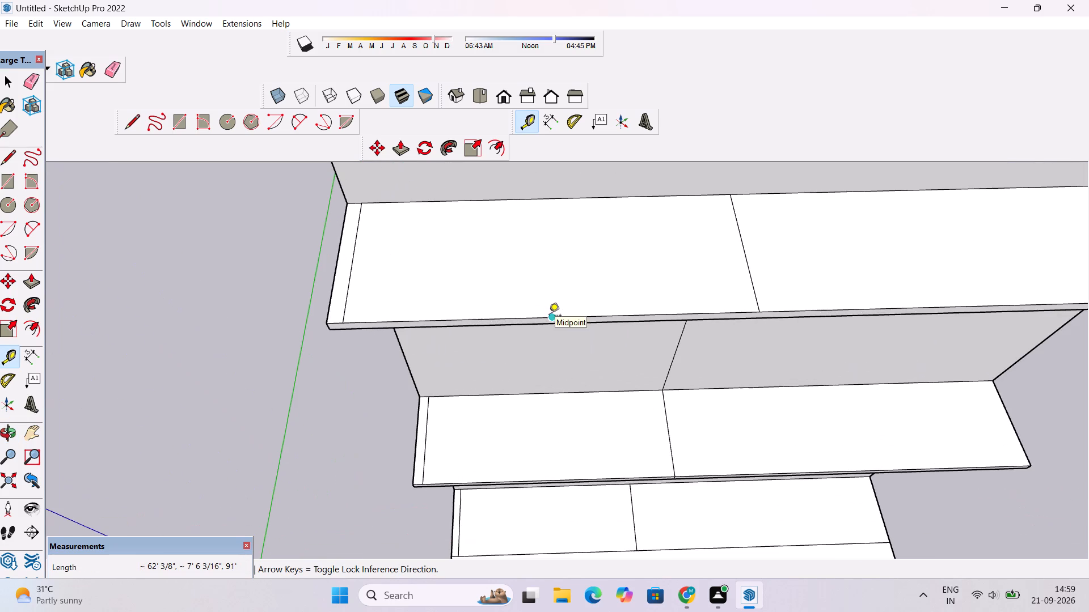
click(556, 316)
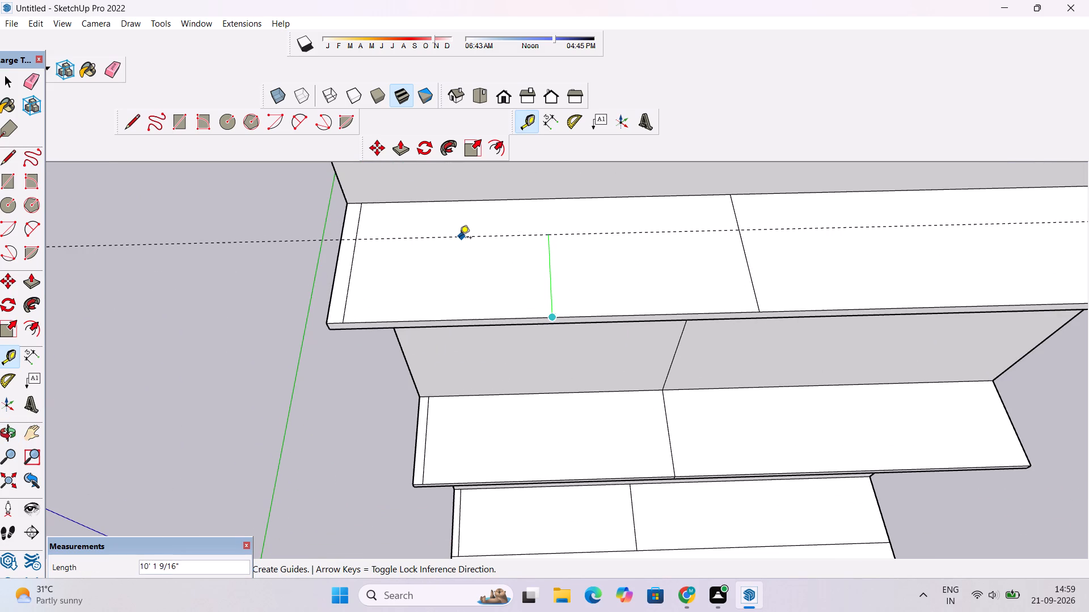
text(21')
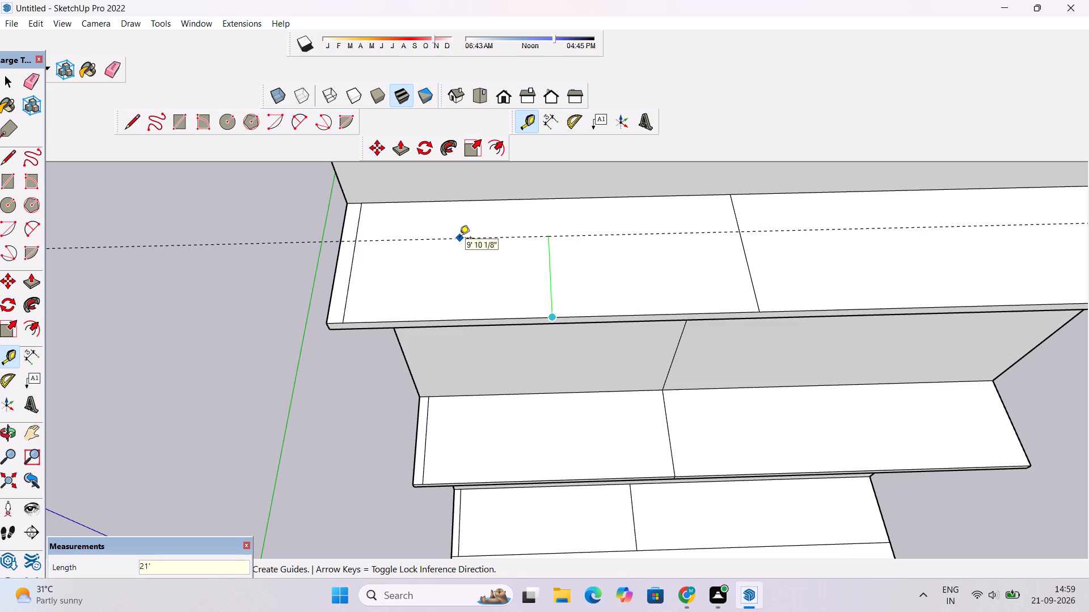
key(BackSpace)
key(BackSpace)
key(BackSpace)
key(1)
text(.5')
key(Return)
Place a guide 1.5' inward from the outer front edge of the middle overhang, parallel to that edge.
scroll(446, 244, down, 2)
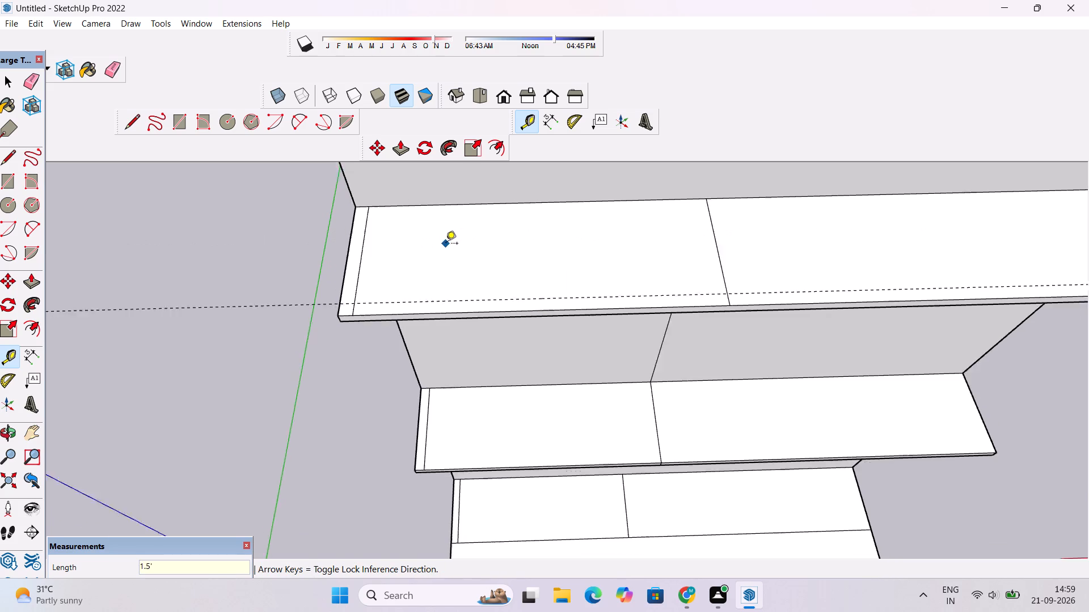
scroll(446, 244, down, 4)
scroll(489, 420, up, 4)
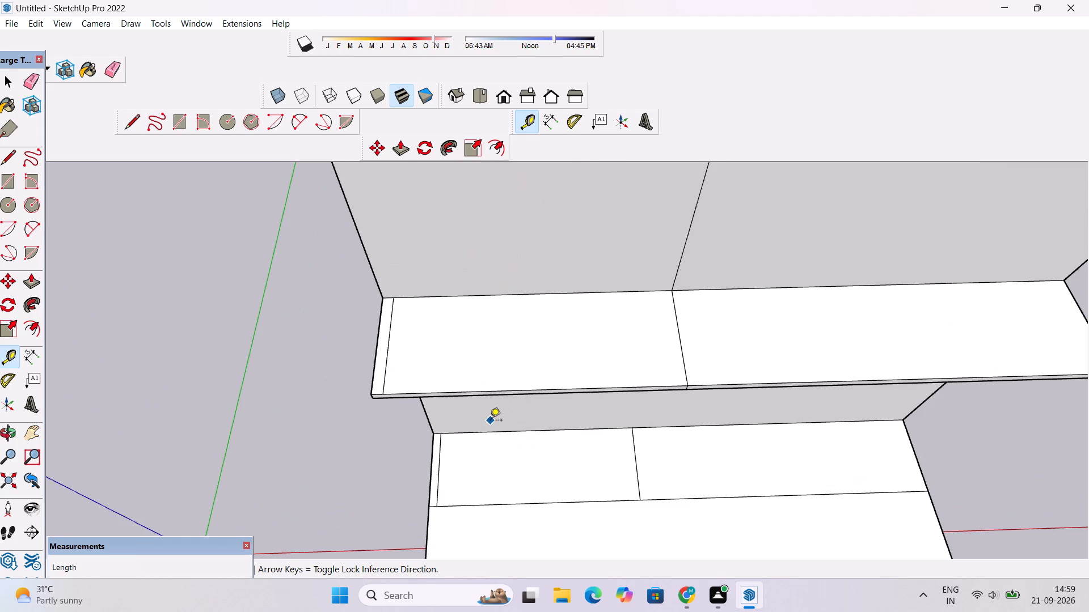
scroll(490, 421, up, 2)
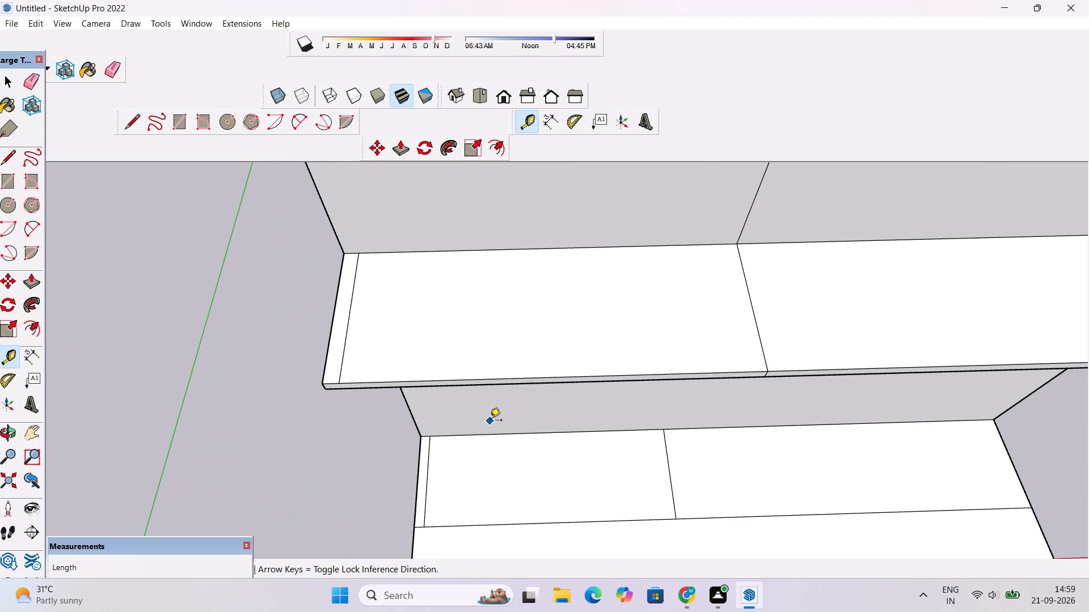
scroll(490, 421, down, 2)
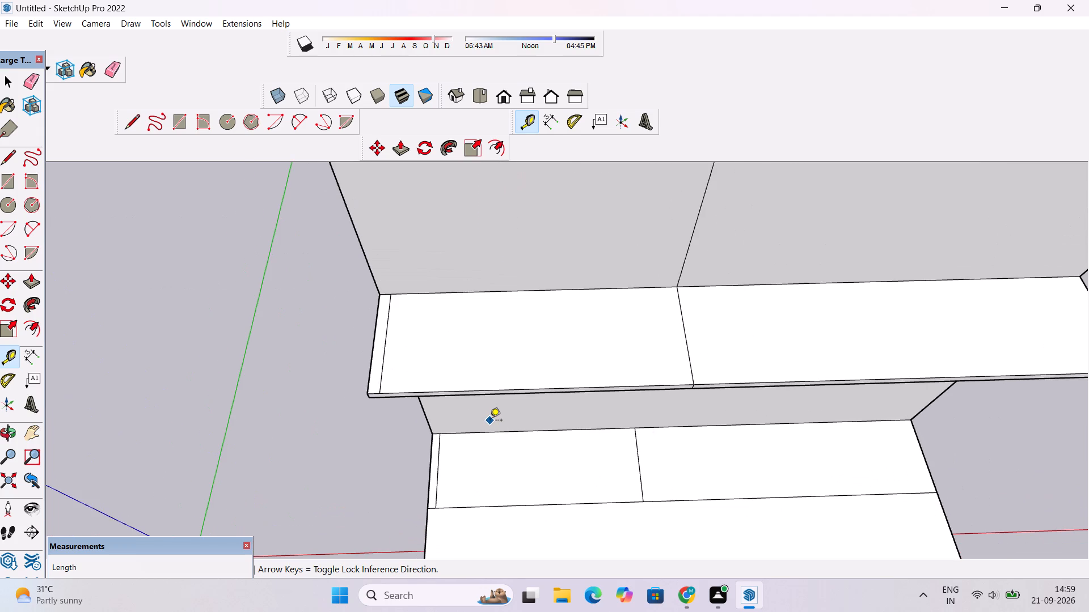
scroll(490, 421, down, 2)
scroll(480, 454, up, 1)
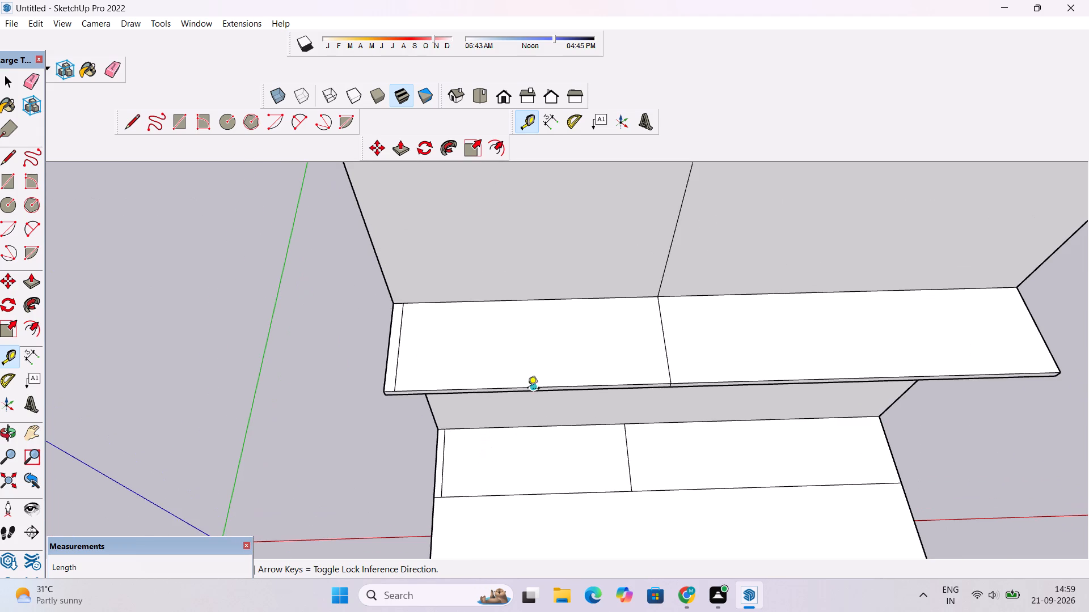
click(532, 388)
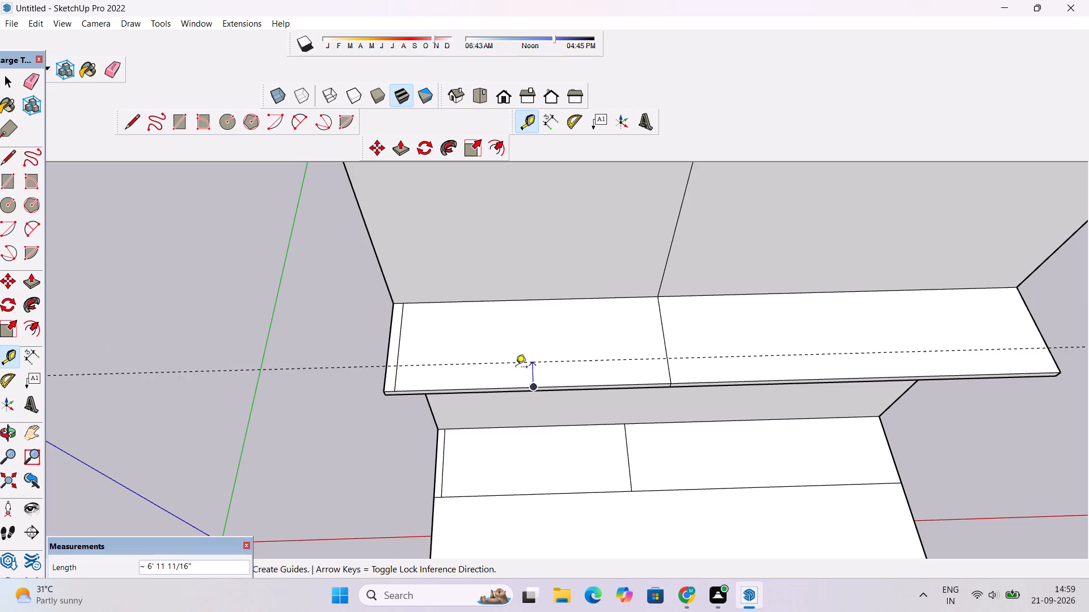
text(1.5')
key(Return)
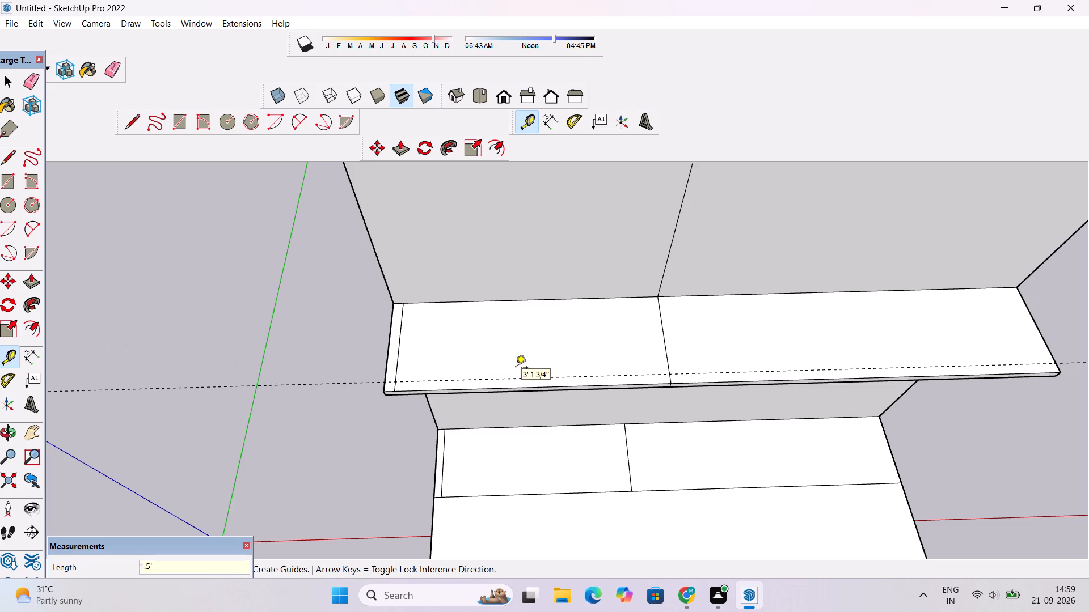
Place a guide 1.5' inward from the front border line of the divided strip on the ground-level slab.
scroll(453, 419, down, 8)
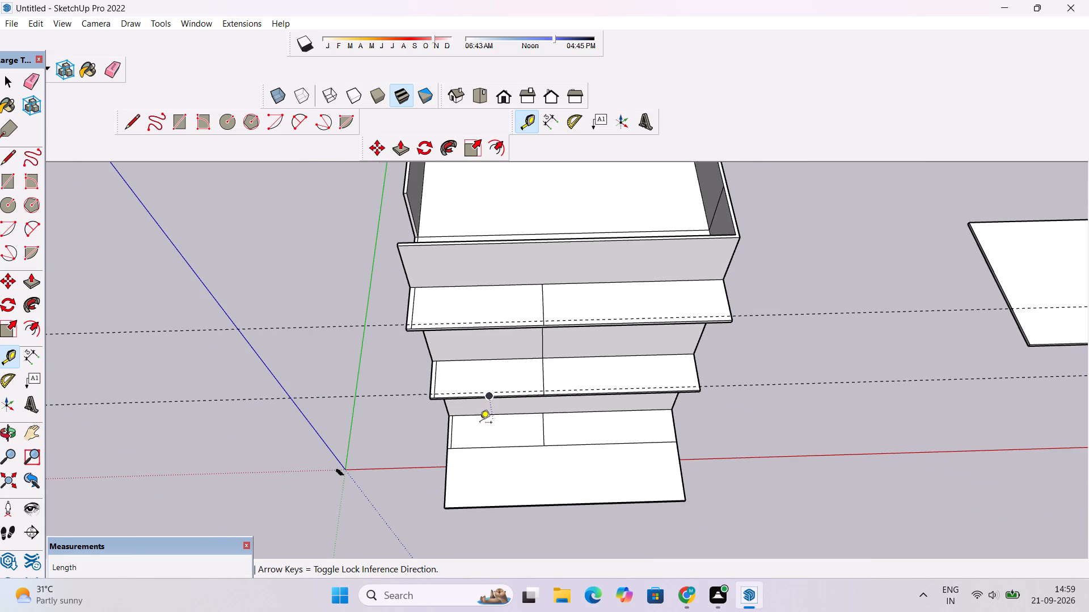
scroll(454, 441, up, 2)
scroll(505, 436, up, 4)
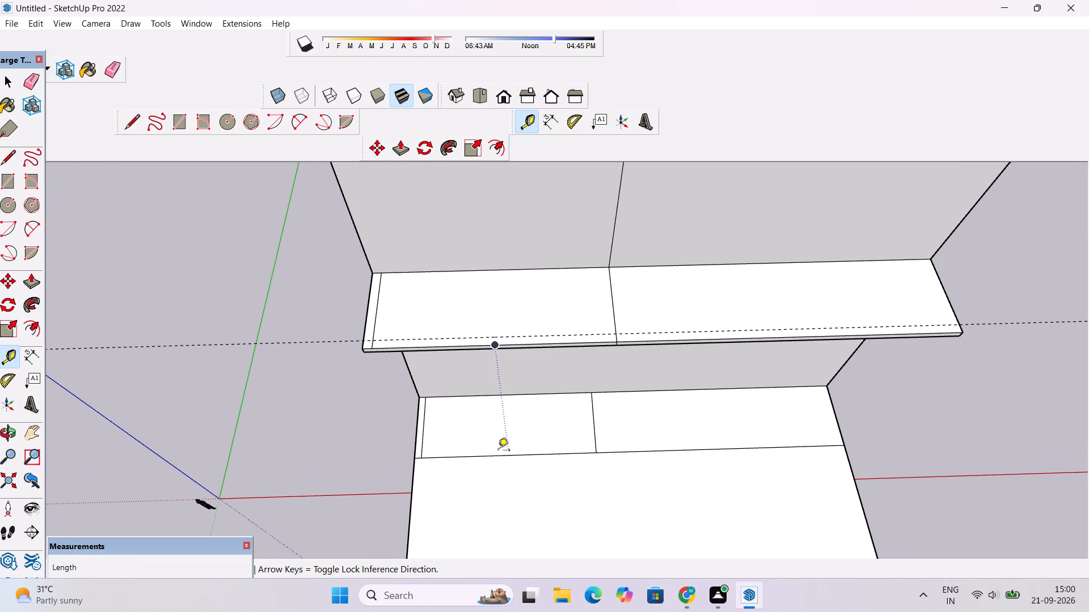
click(508, 456)
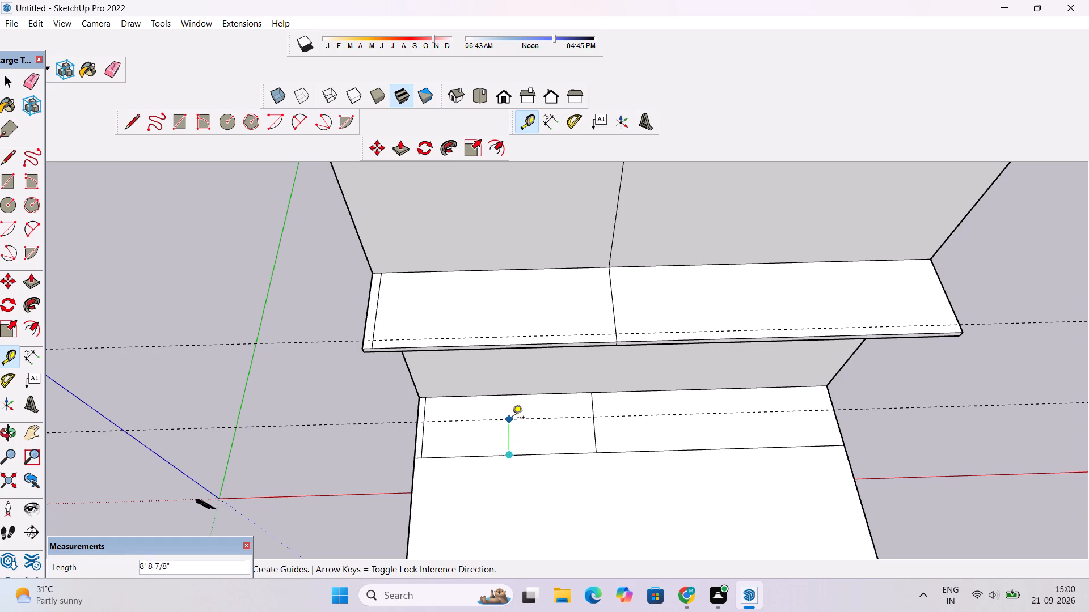
text(1.5')
key(Return)
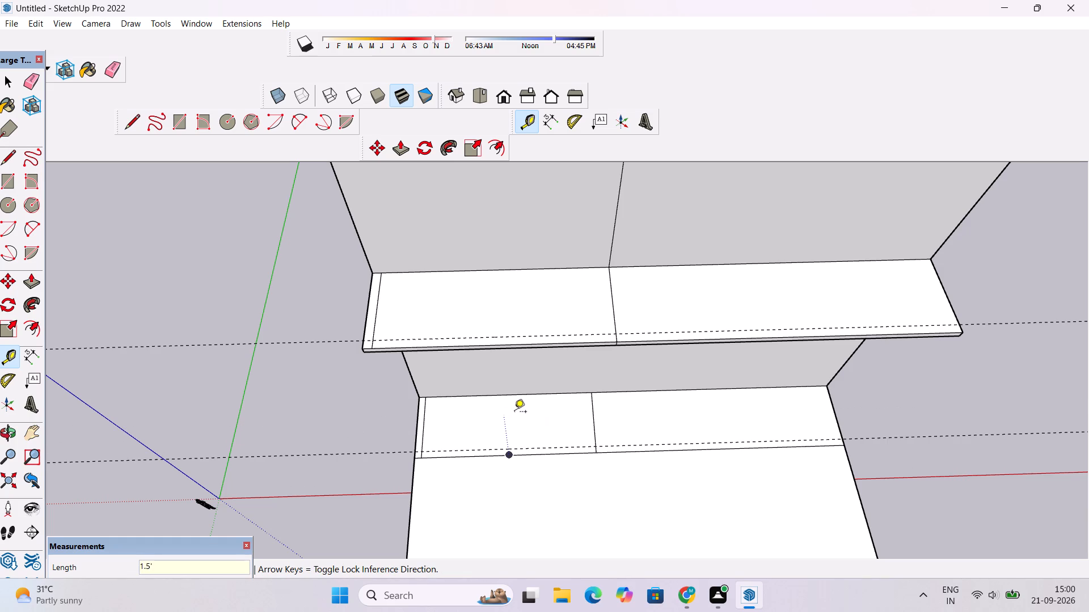
Draw a 38'6" line along the guide on the ground-level strip, from the middle cross line to the side border line.
key(l)
scroll(512, 413, down, 3)
scroll(512, 413, up, 7)
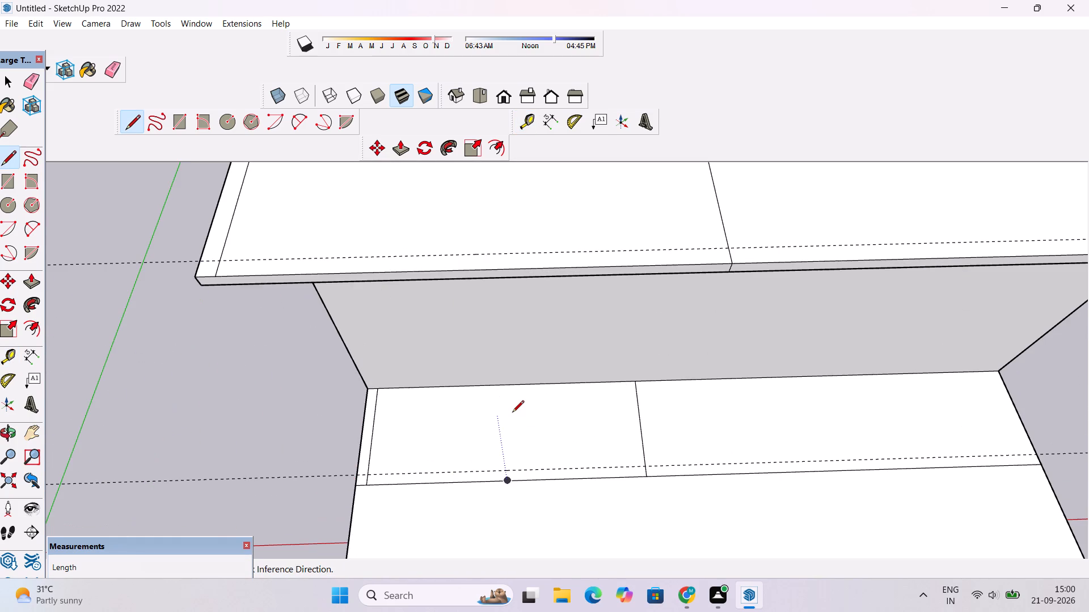
scroll(512, 413, up, 3)
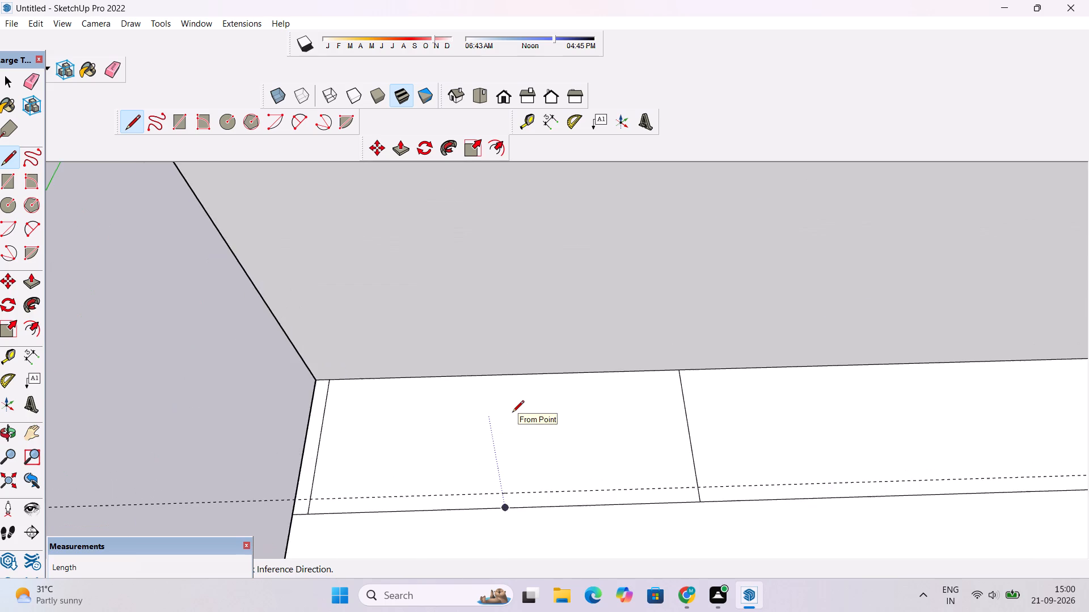
scroll(512, 413, up, 4)
scroll(512, 413, down, 2)
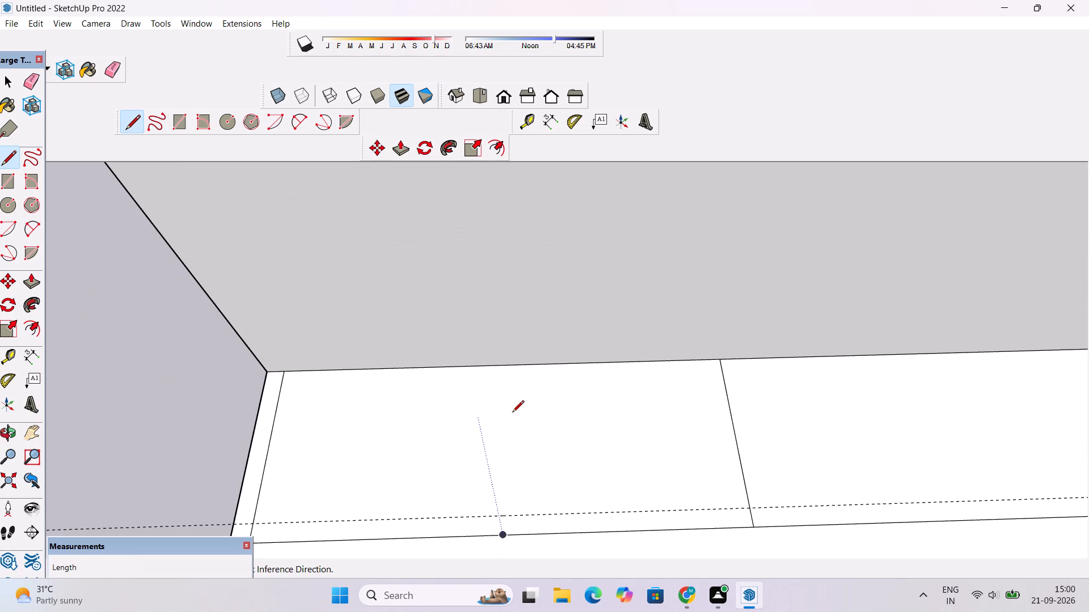
scroll(512, 413, up, 3)
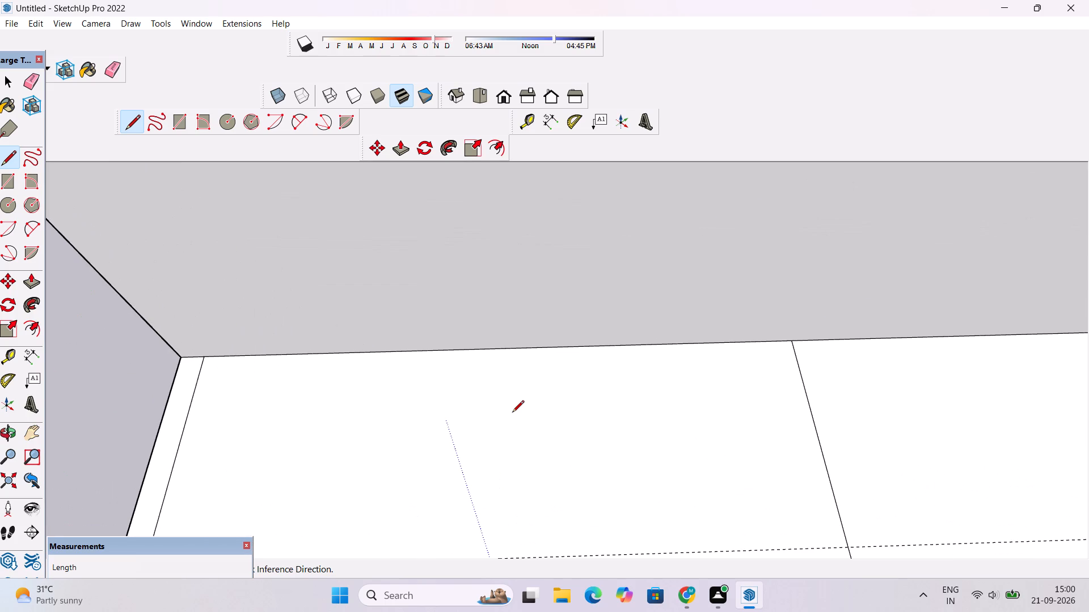
scroll(512, 413, down, 12)
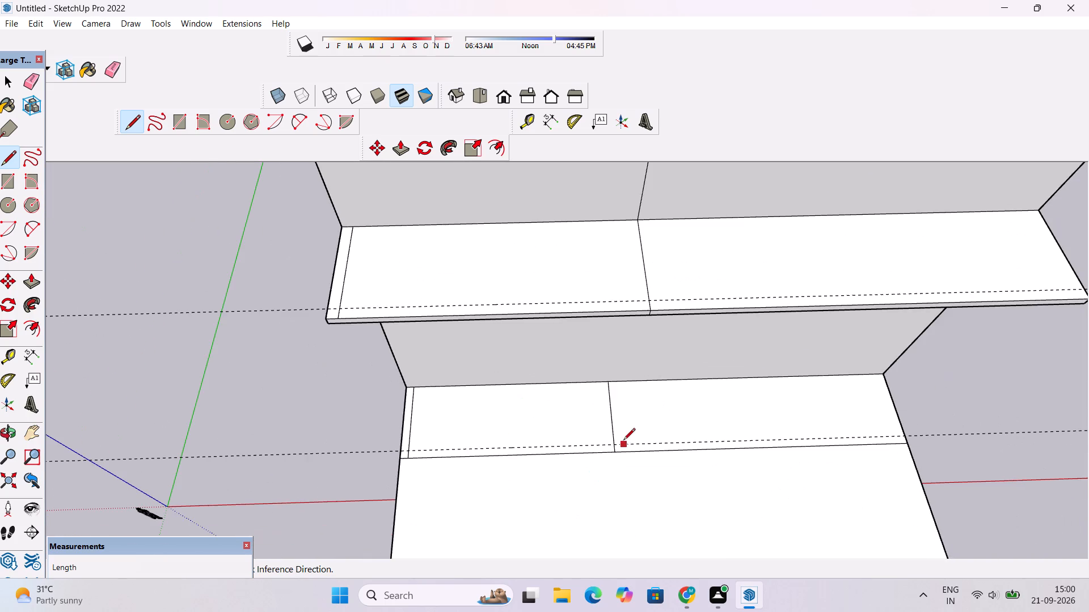
scroll(623, 441, up, 8)
click(610, 448)
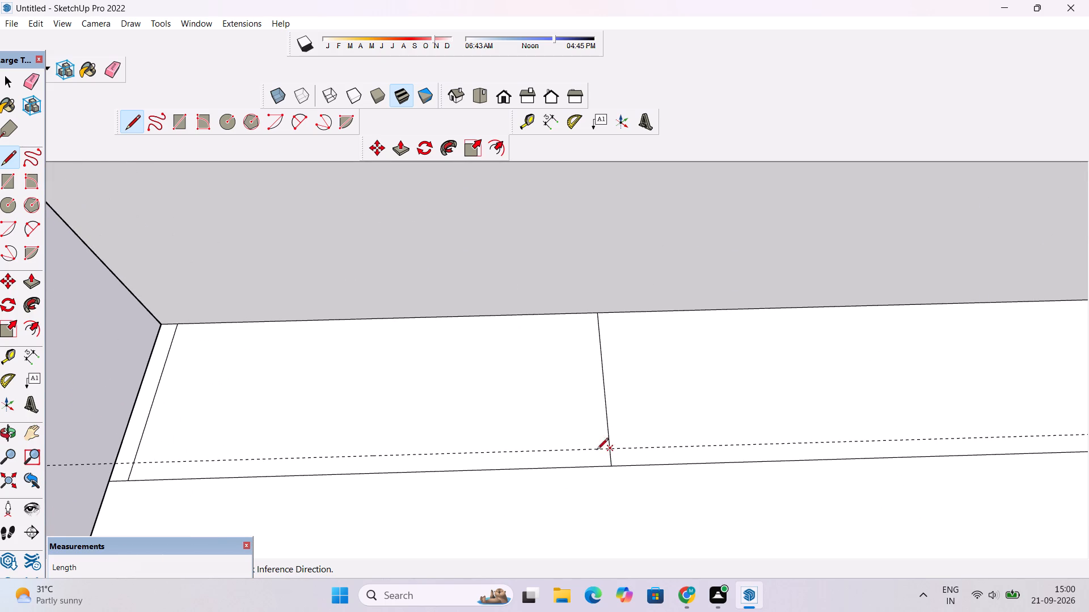
click(131, 465)
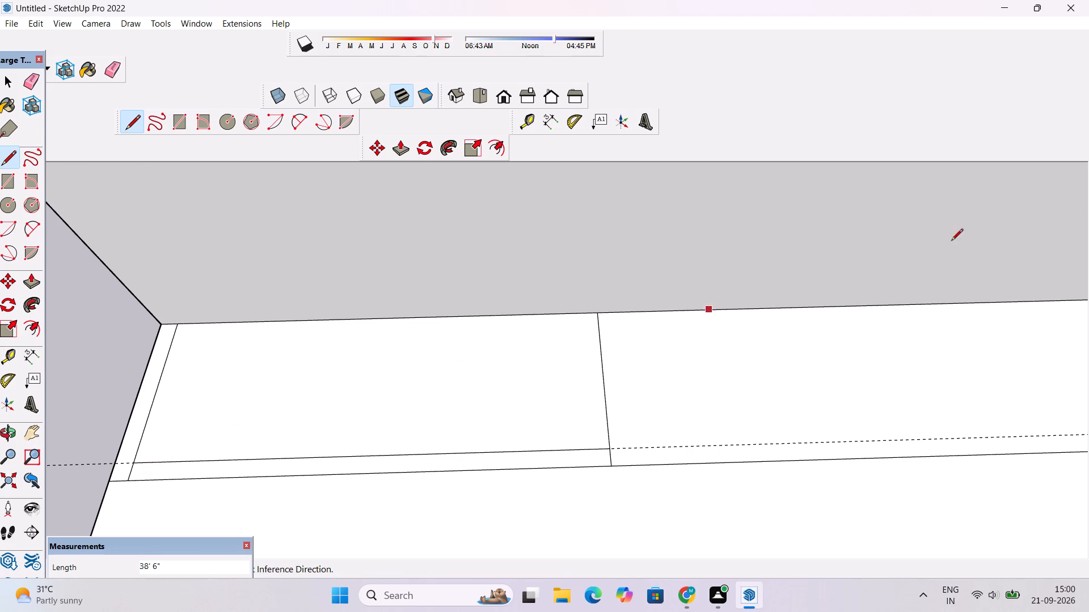
Draw a 38'6" line along the guide on the middle overhang, from the cross line to the side border line.
scroll(1031, 241, down, 13)
scroll(676, 341, up, 1)
scroll(676, 340, down, 3)
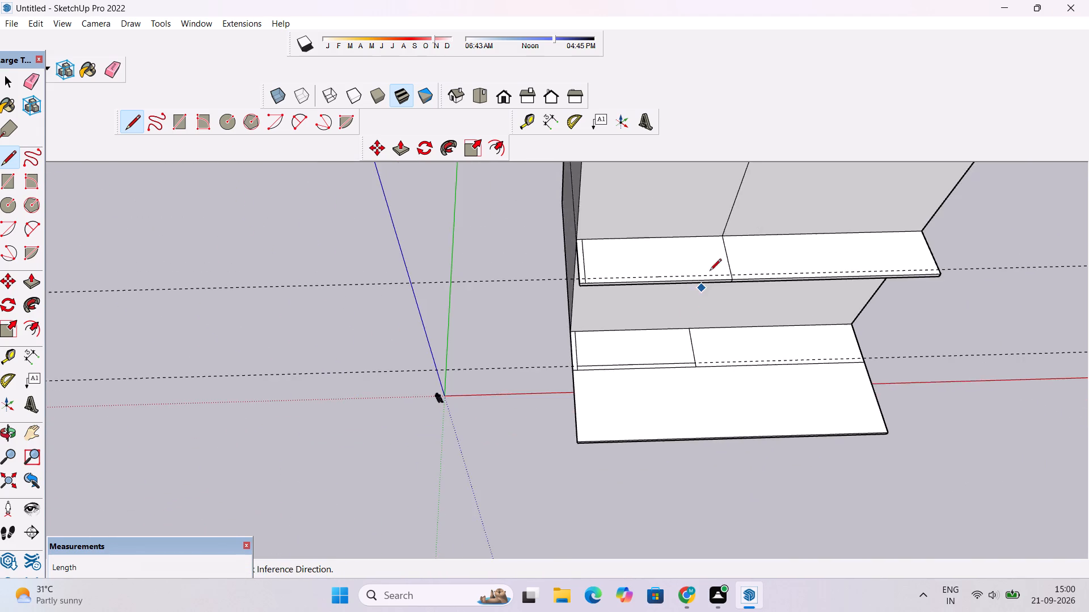
scroll(734, 251, up, 14)
click(712, 284)
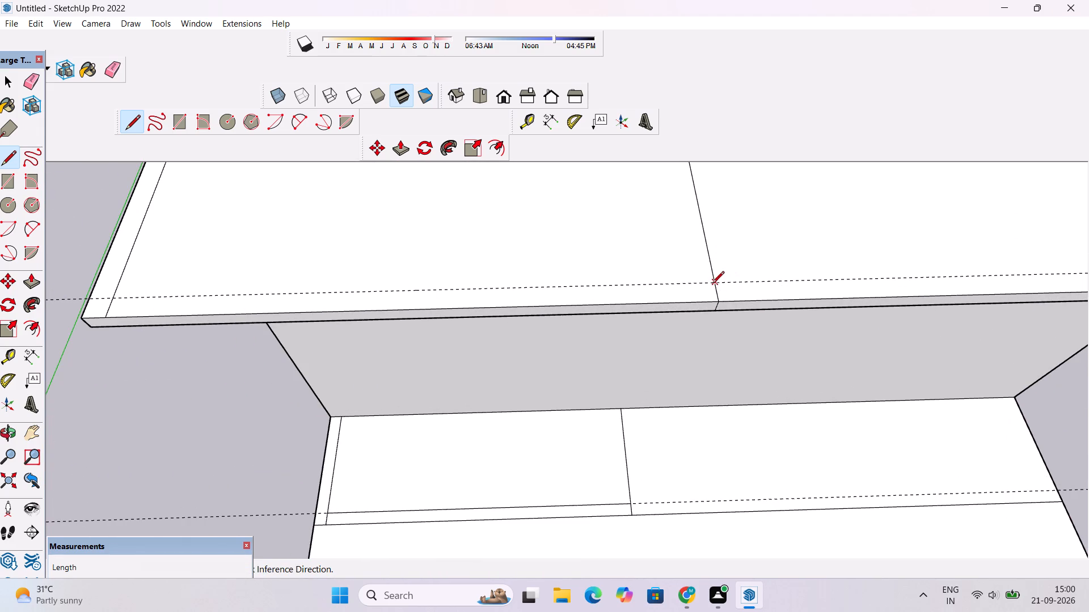
click(112, 297)
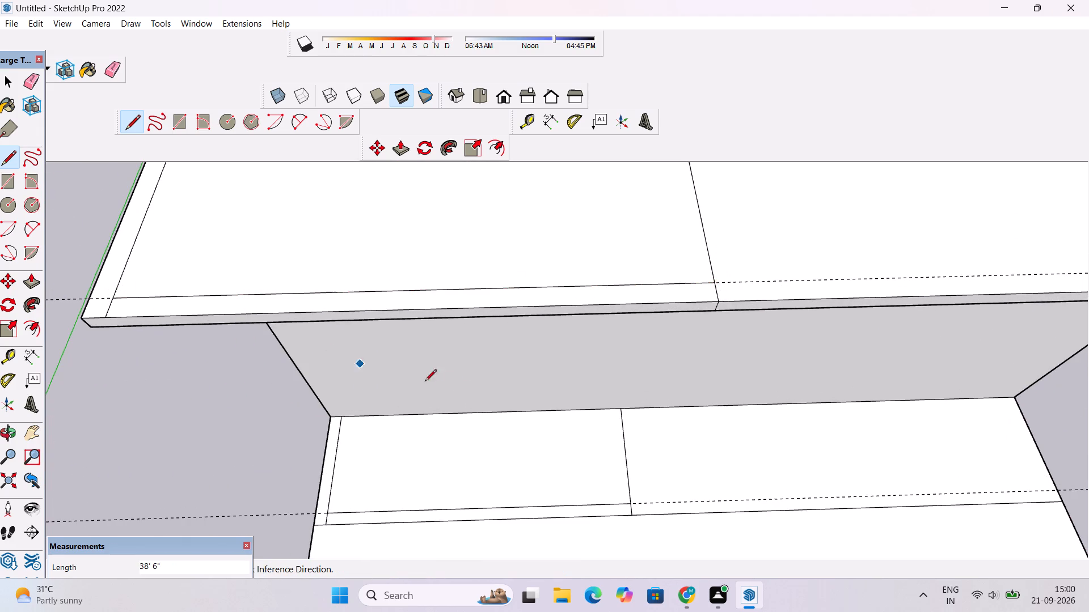
Draw a 38'6" line along the guide on the top overhang, from the cross line to the side border line.
scroll(466, 407, down, 13)
scroll(492, 339, up, 9)
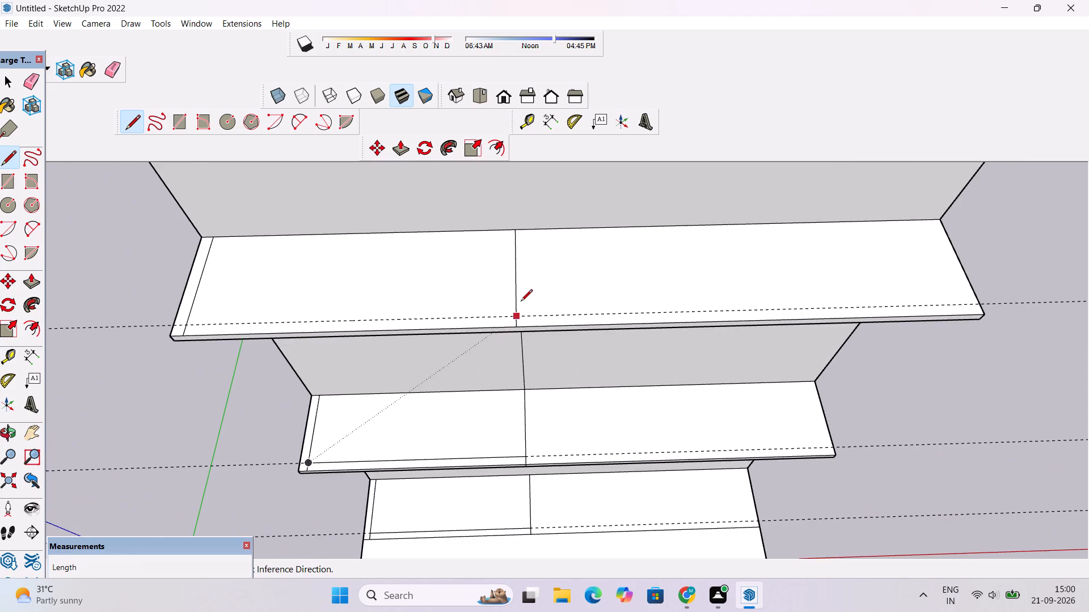
scroll(521, 302, up, 4)
click(513, 326)
scroll(448, 337, down, 4)
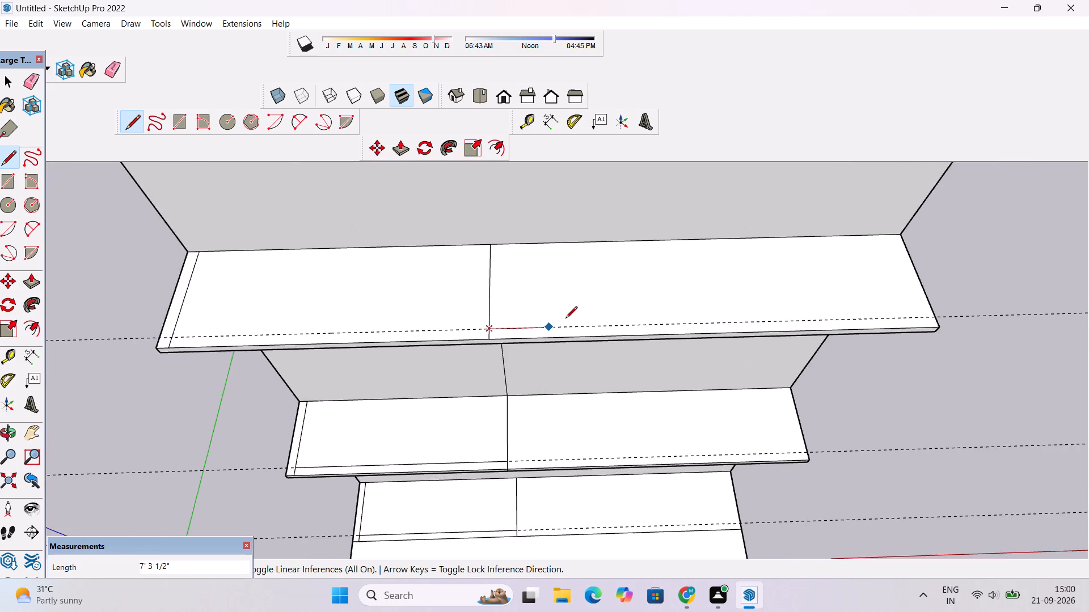
scroll(565, 319, down, 3)
scroll(239, 331, up, 4)
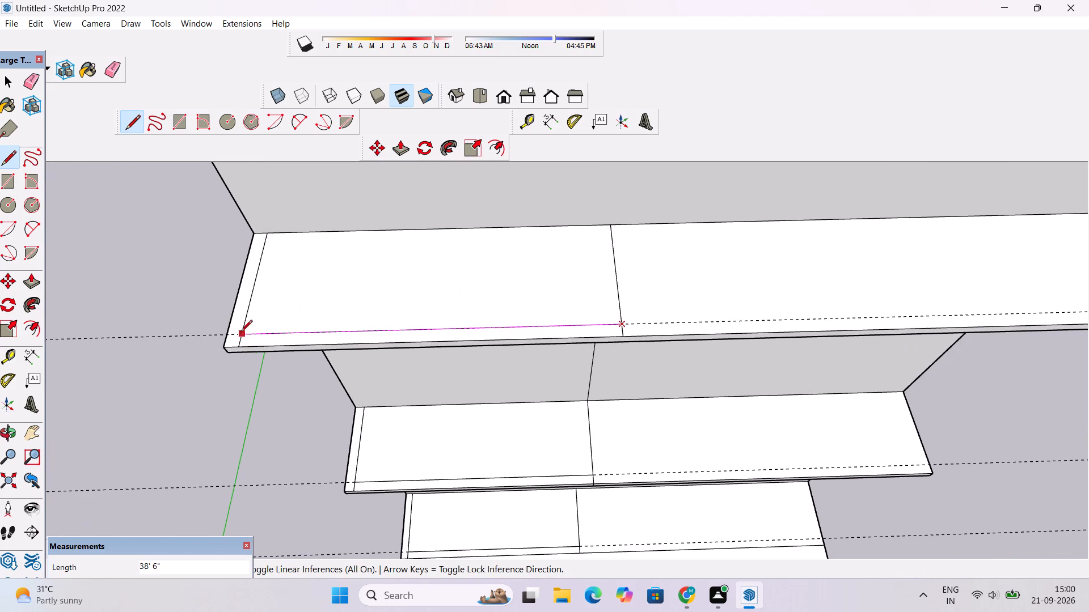
scroll(237, 339, up, 8)
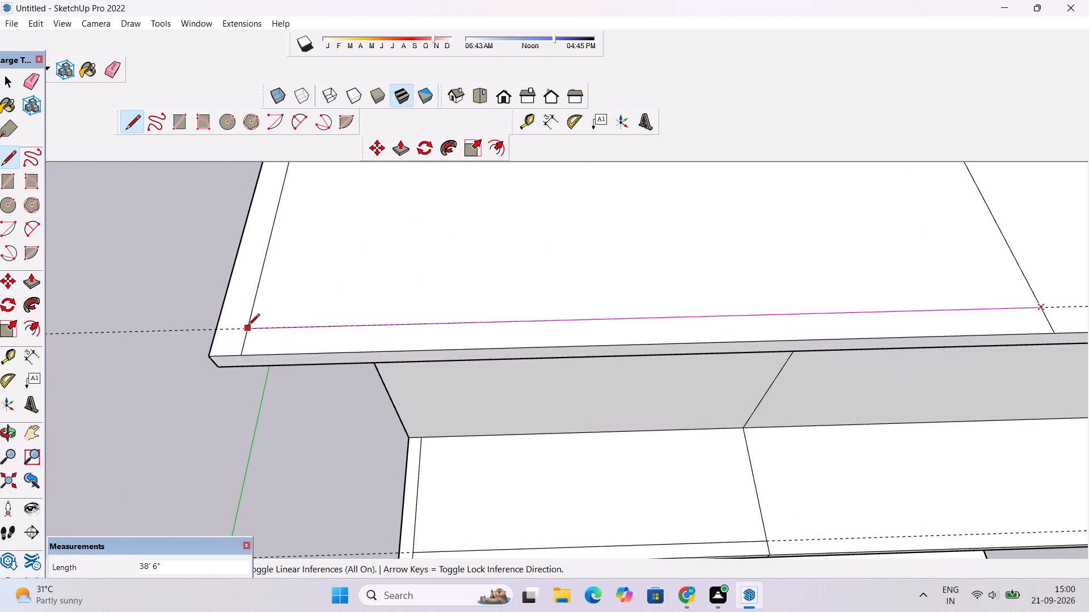
scroll(243, 333, up, 7)
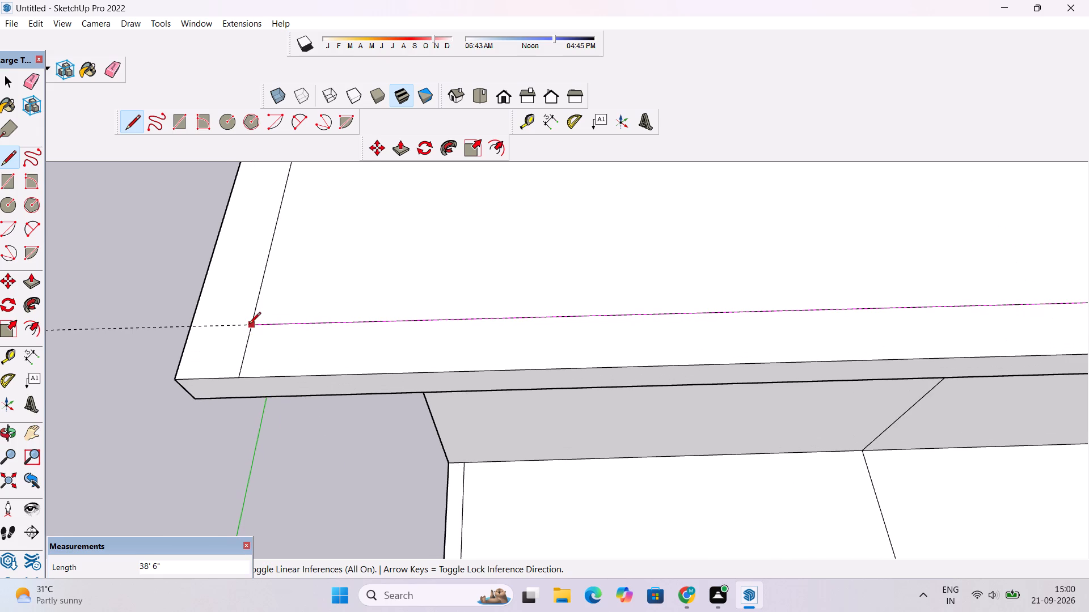
click(251, 326)
scroll(233, 332, down, 11)
key(space)
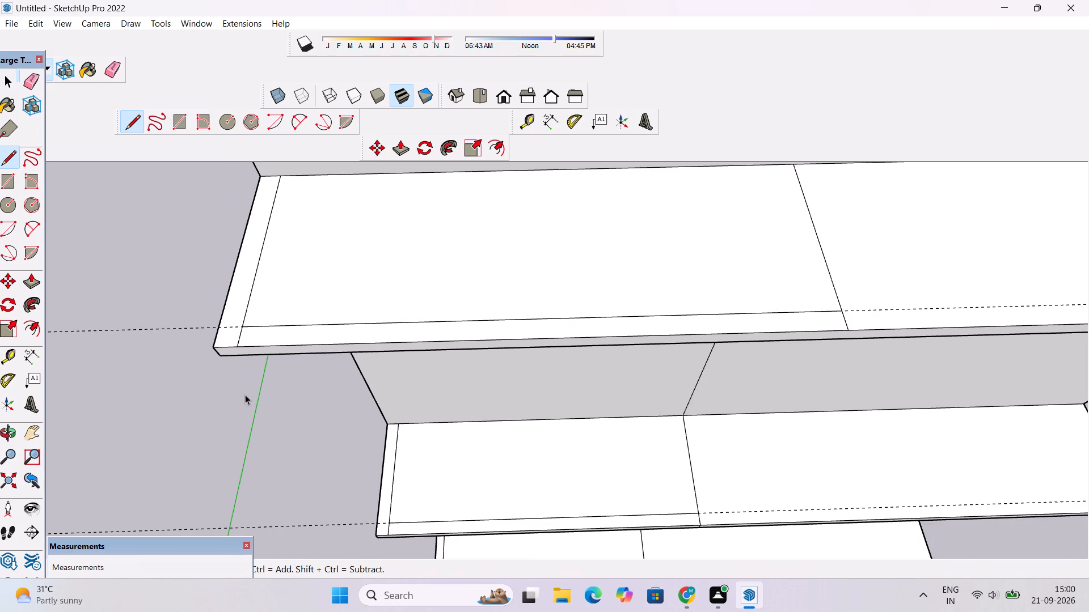
Erase all the dashed guide lines running across the house and its overhangs.
scroll(273, 391, down, 1)
key(o)
scroll(288, 398, down, 5)
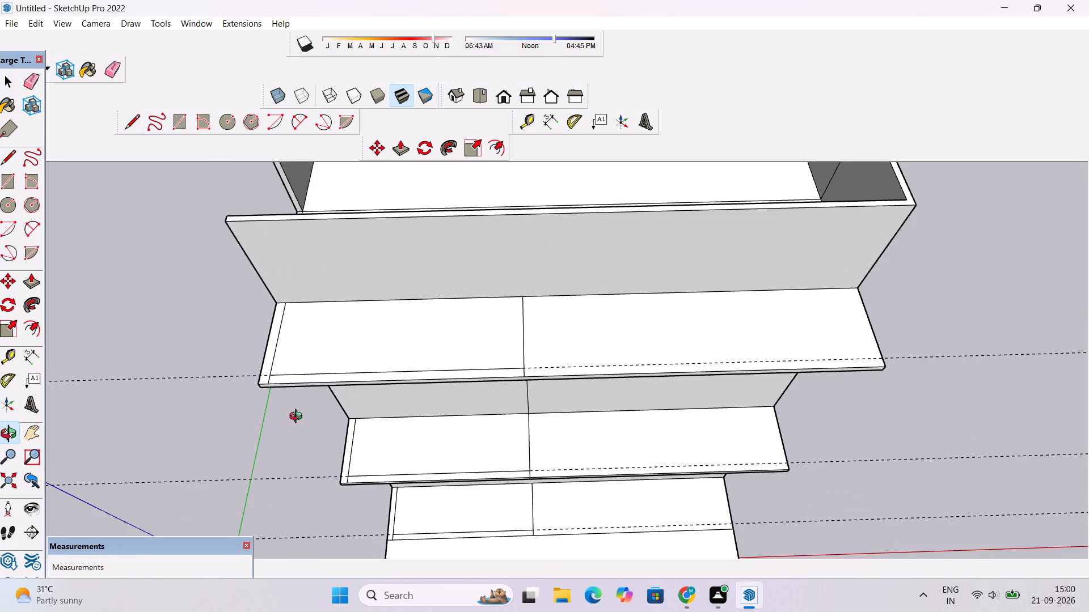
shift+drag(276, 430, 442, 431)
shift+scroll(442, 431, down, 4)
drag(444, 480, 461, 373)
scroll(461, 372, down, 1)
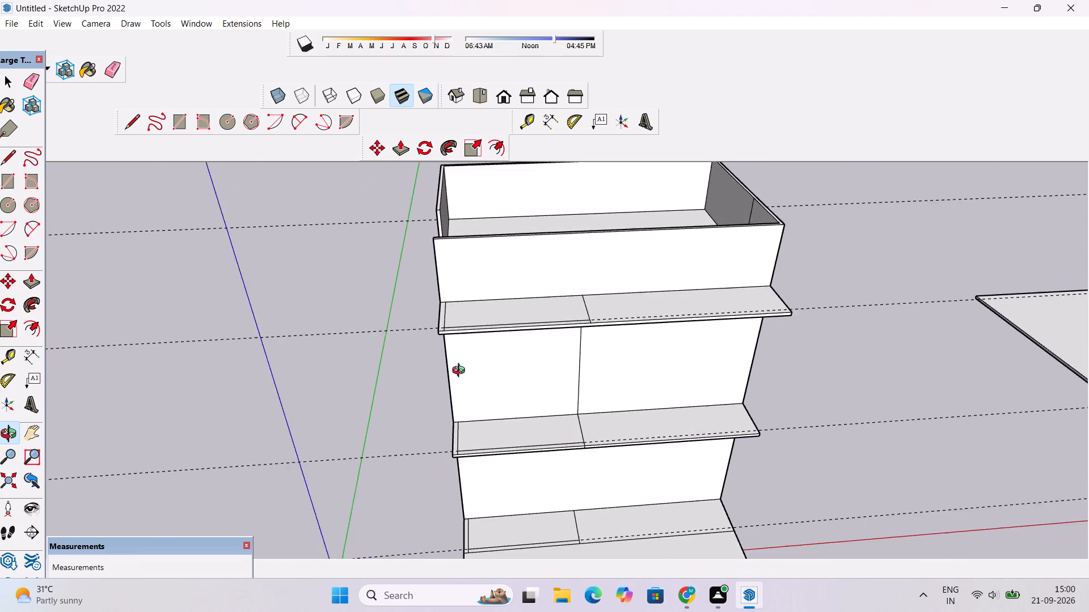
scroll(461, 372, down, 2)
shift+drag(477, 396, 627, 492)
scroll(627, 479, down, 3)
scroll(672, 417, up, 4)
shift+drag(693, 415, 605, 408)
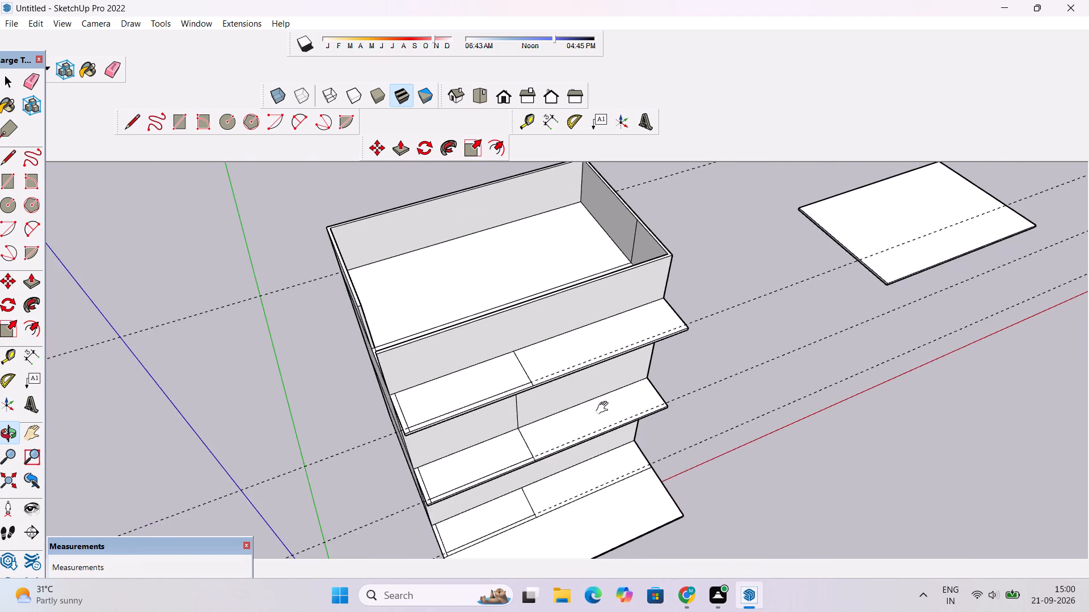
scroll(595, 408, down, 4)
drag(595, 421, 497, 453)
shift+drag(486, 457, 516, 416)
drag(528, 432, 575, 439)
key(e)
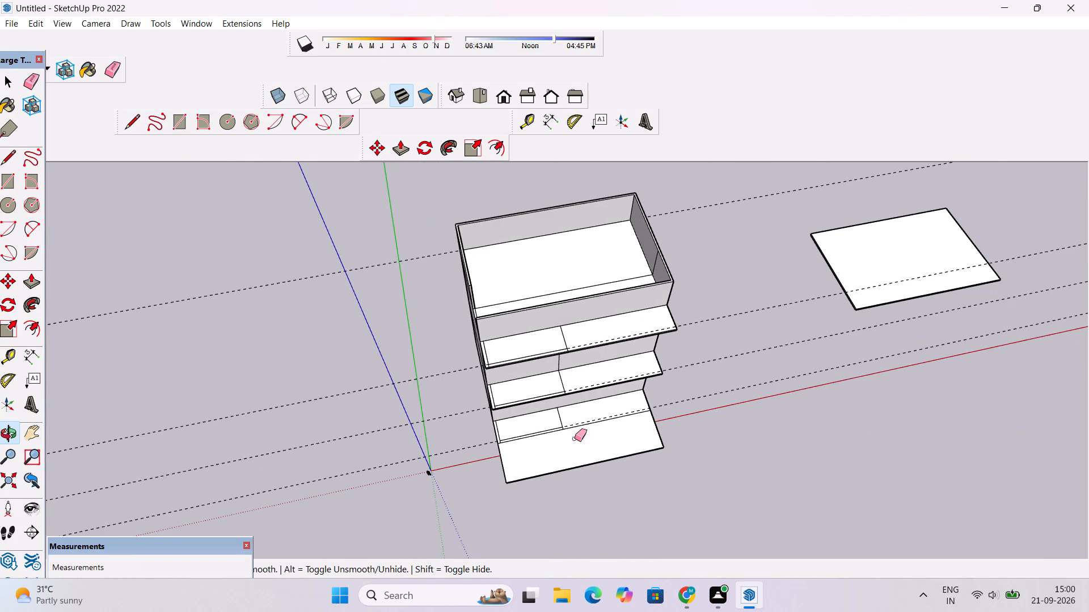
drag(240, 220, 297, 425)
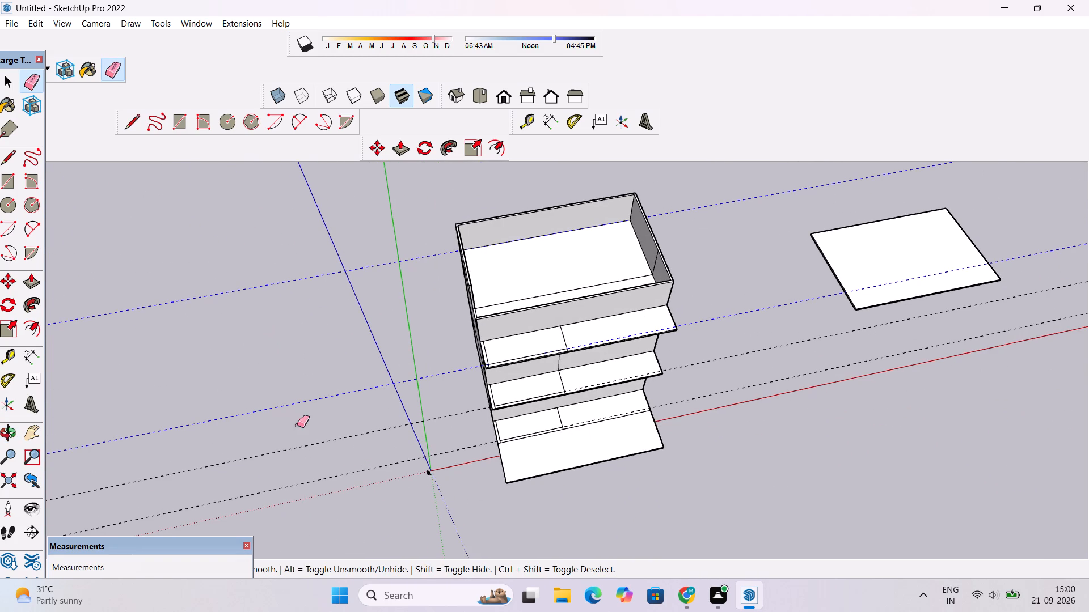
drag(297, 425, 323, 494)
Examine the bordered front overhangs and the front roof wall from above, the front and close up.
key(o)
scroll(334, 376, down, 2)
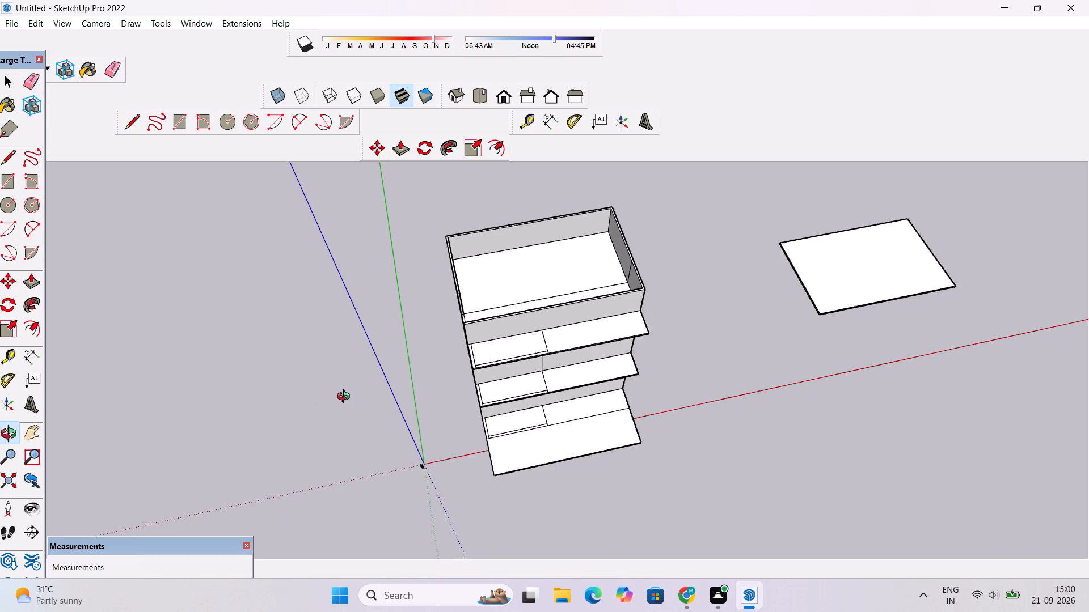
scroll(346, 398, down, 2)
drag(385, 414, 402, 368)
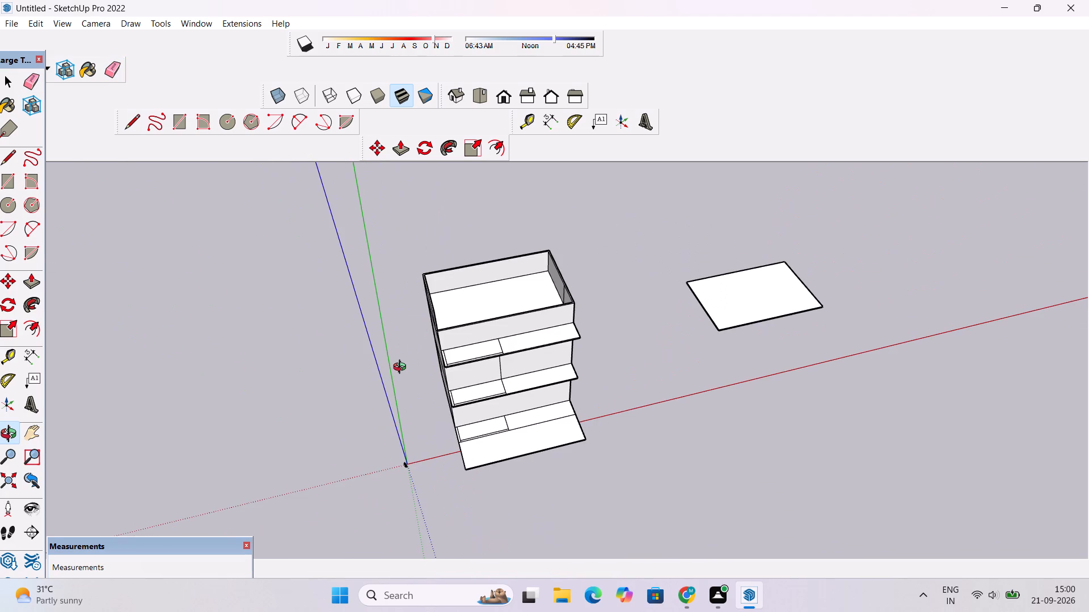
scroll(402, 368, down, 4)
drag(464, 414, 438, 416)
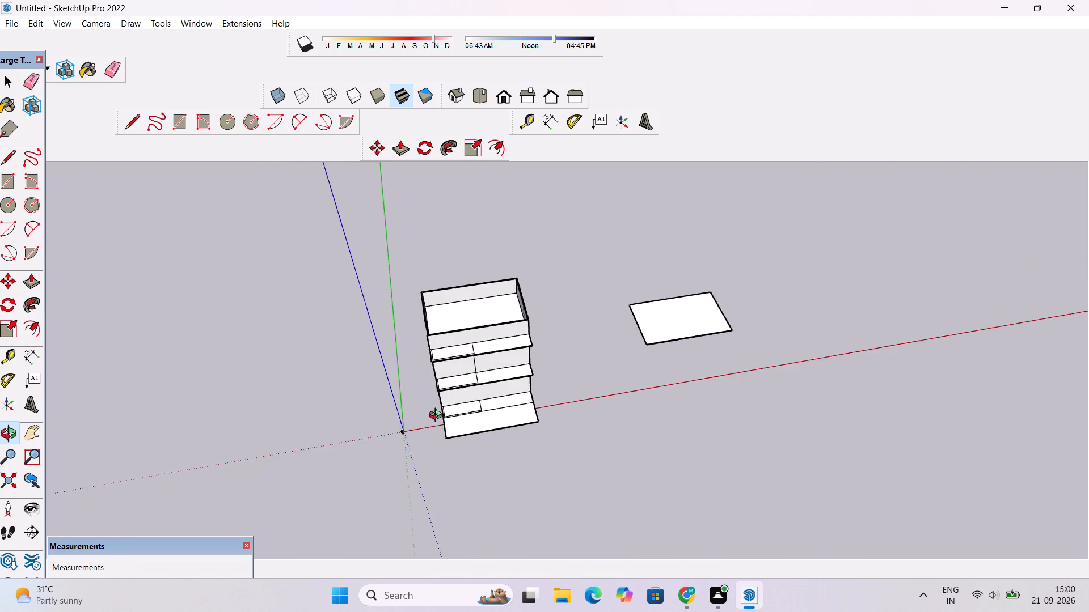
drag(438, 416, 385, 385)
drag(388, 415, 445, 265)
scroll(459, 292, up, 4)
drag(459, 351, 403, 430)
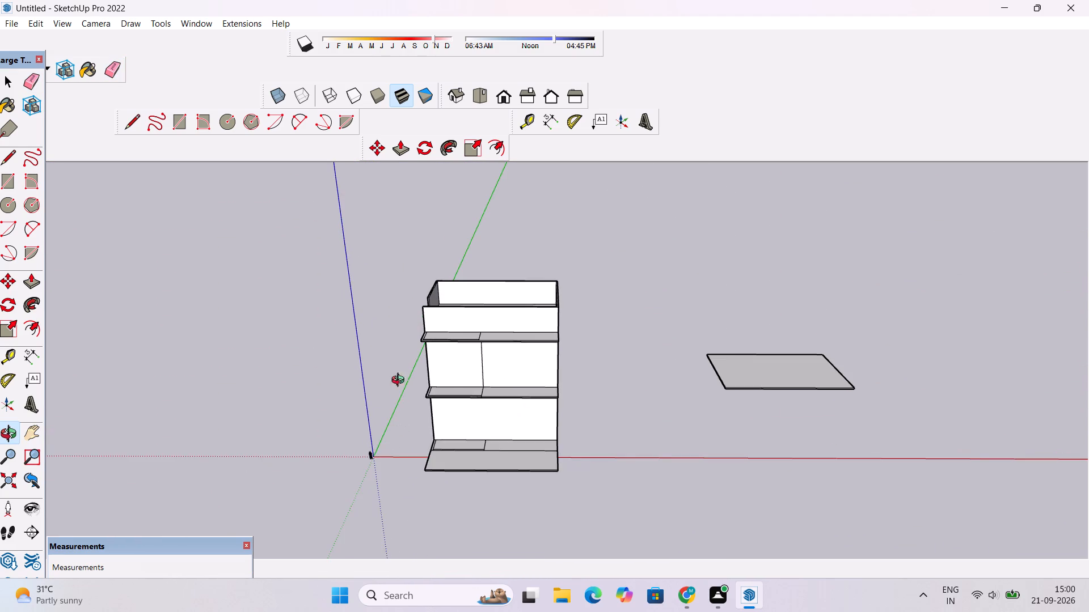
scroll(444, 322, up, 6)
shift+drag(444, 322, 434, 343)
scroll(434, 349, up, 2)
drag(436, 351, 437, 327)
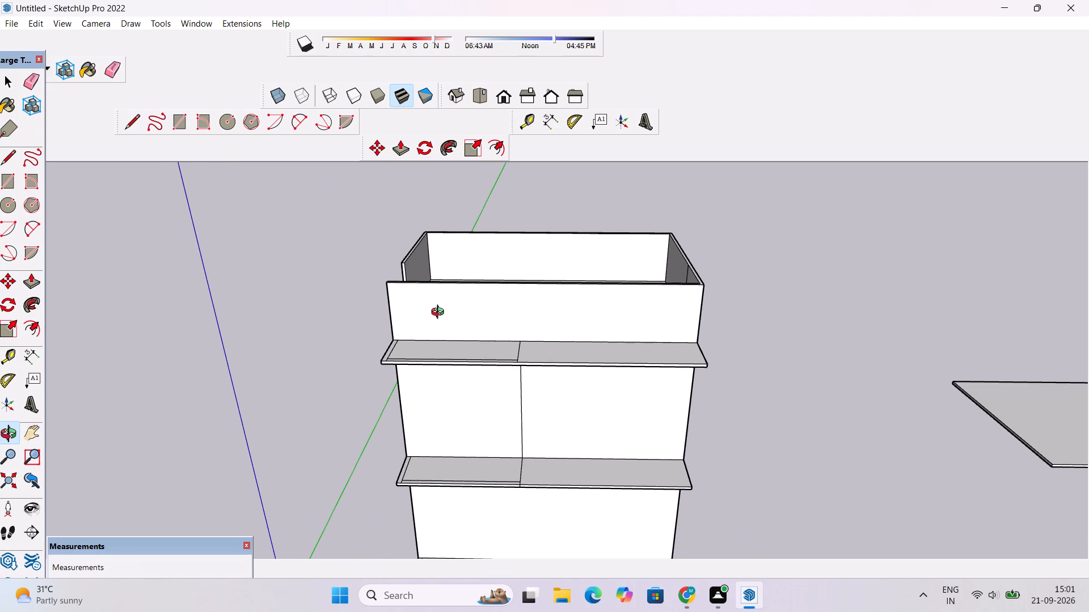
scroll(440, 313, up, 2)
drag(440, 321, 451, 329)
drag(451, 323, 452, 296)
drag(459, 313, 493, 328)
drag(493, 328, 473, 312)
drag(472, 314, 447, 310)
scroll(447, 310, down, 1)
shift+drag(447, 309, 416, 309)
scroll(416, 309, up, 2)
click(416, 309)
click(410, 309)
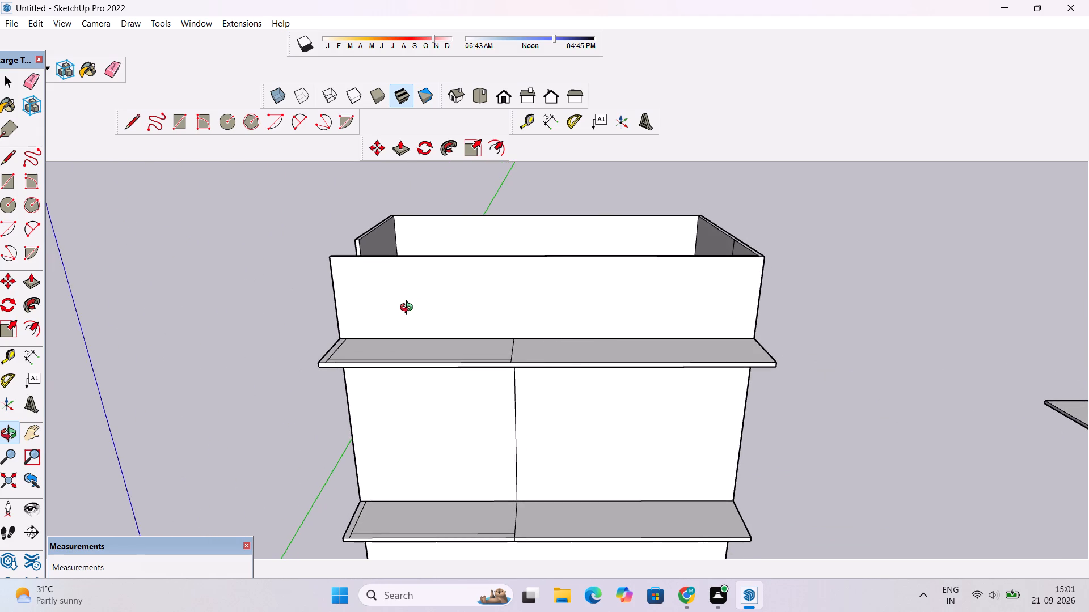
scroll(409, 309, up, 2)
shift+drag(409, 309, 386, 325)
scroll(392, 328, up, 2)
drag(392, 328, 389, 333)
shift+scroll(388, 333, up, 3)
scroll(388, 333, down, 1)
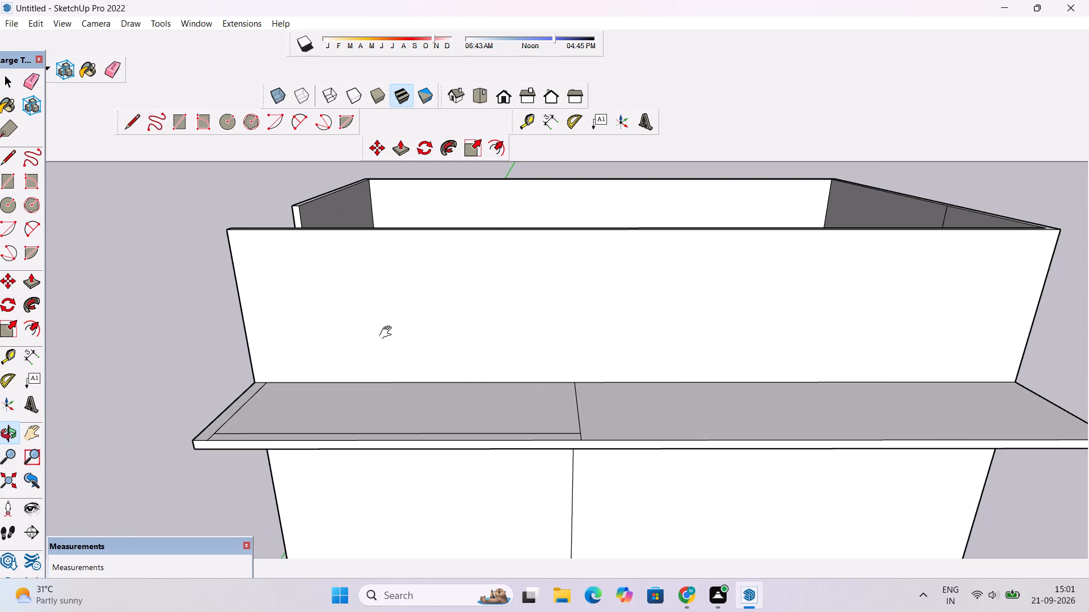
shift+drag(388, 333, 387, 341)
drag(387, 353, 386, 386)
scroll(388, 342, up, 2)
shift+drag(387, 342, 406, 316)
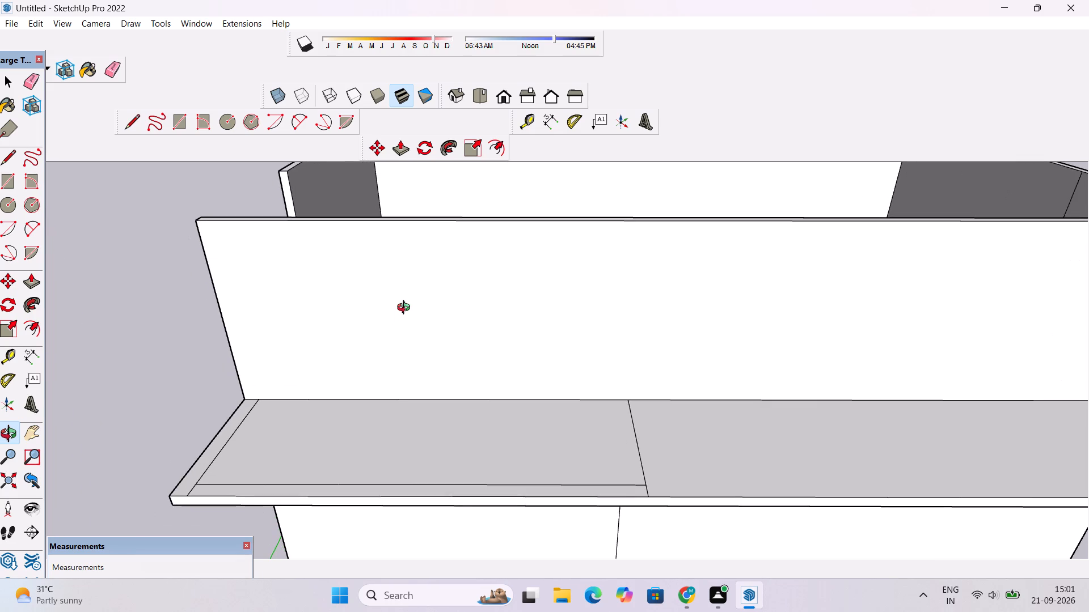
scroll(406, 309, down, 3)
drag(418, 350, 420, 344)
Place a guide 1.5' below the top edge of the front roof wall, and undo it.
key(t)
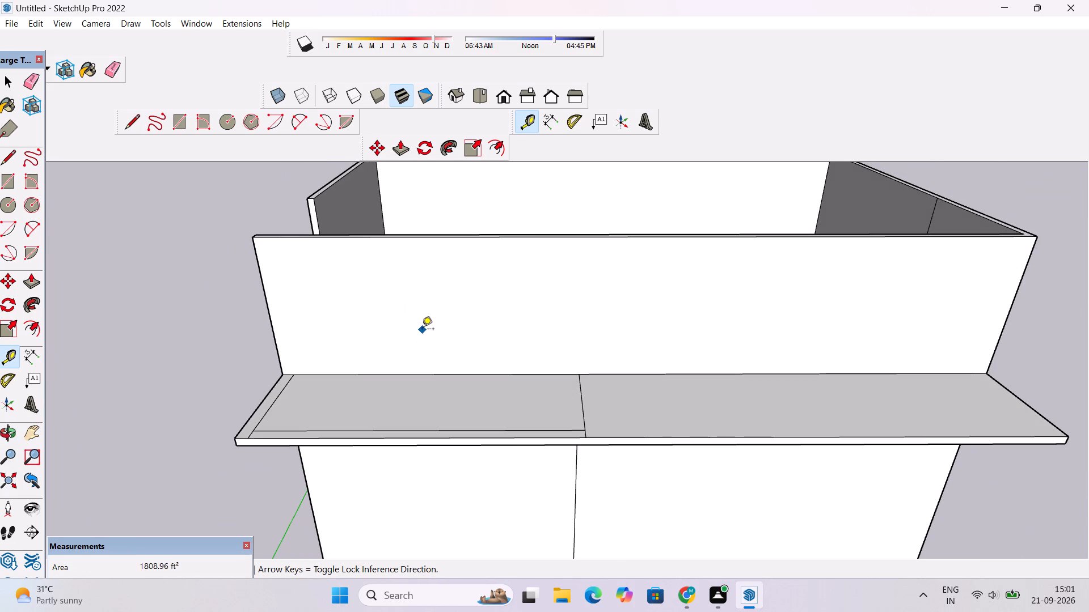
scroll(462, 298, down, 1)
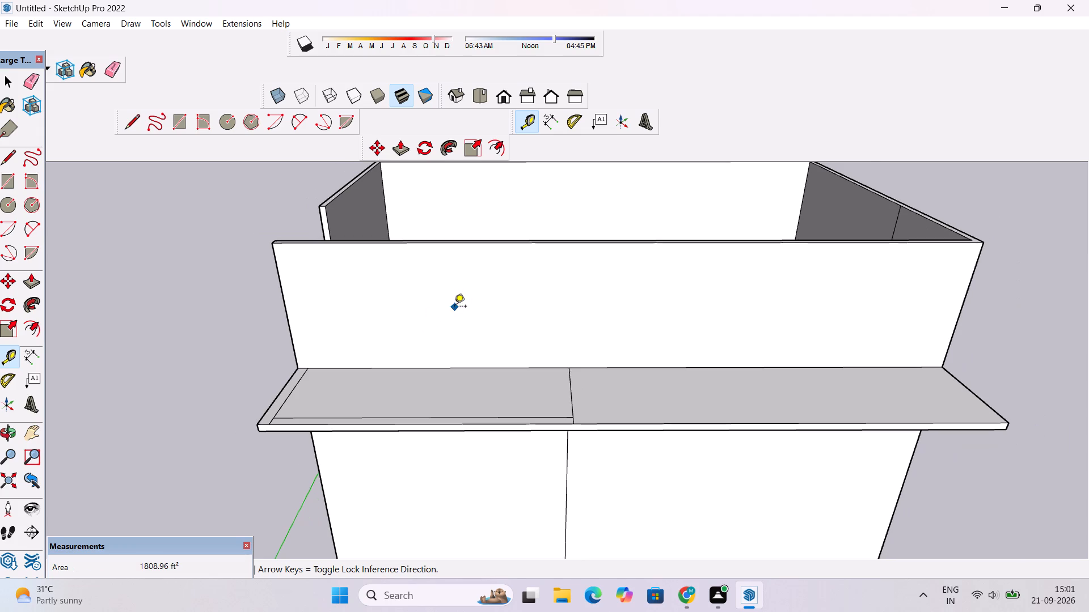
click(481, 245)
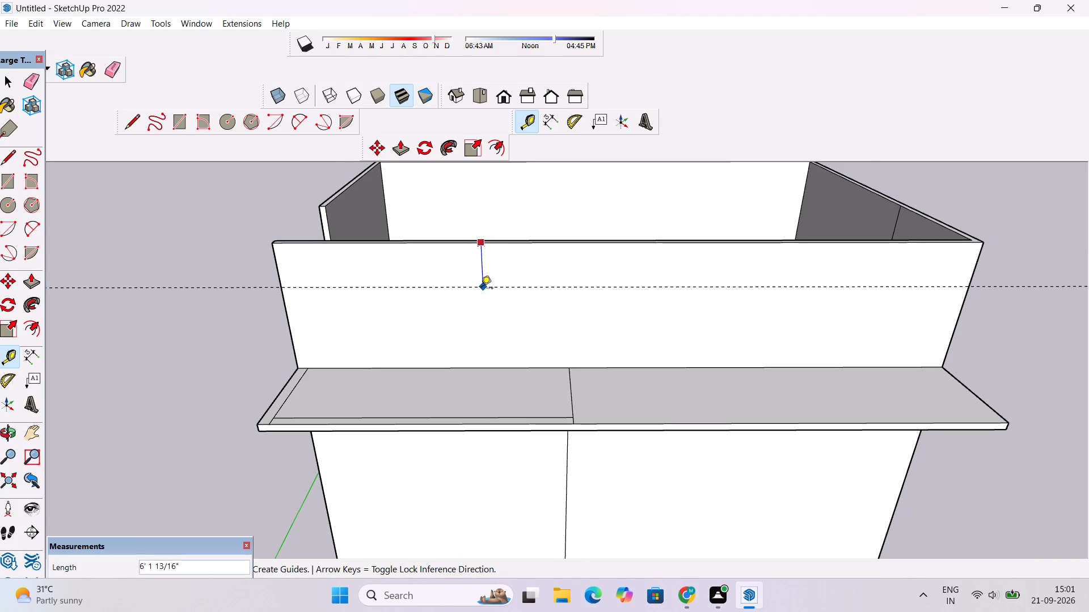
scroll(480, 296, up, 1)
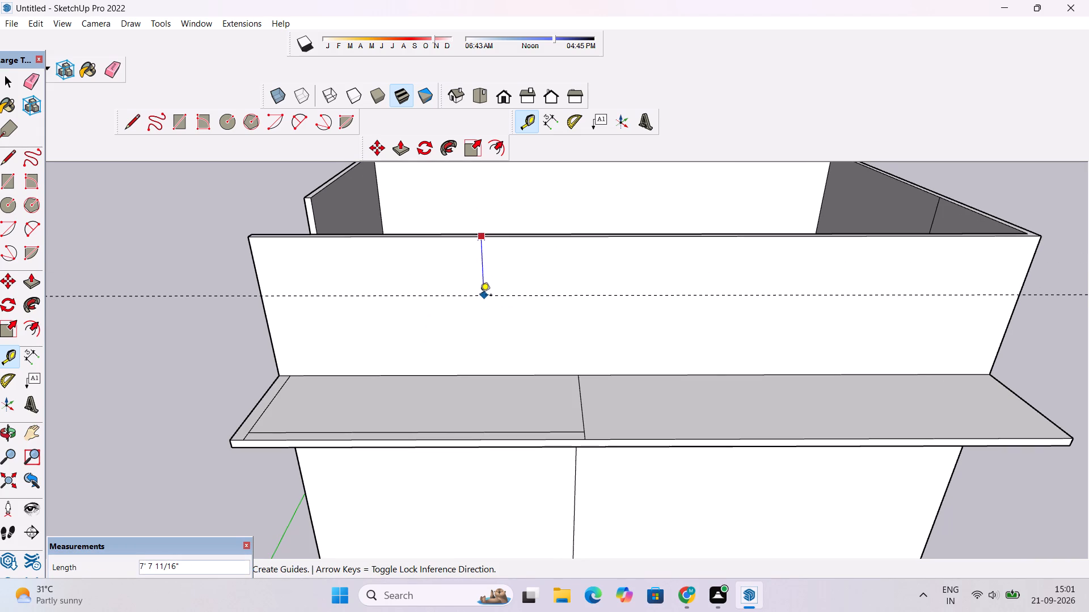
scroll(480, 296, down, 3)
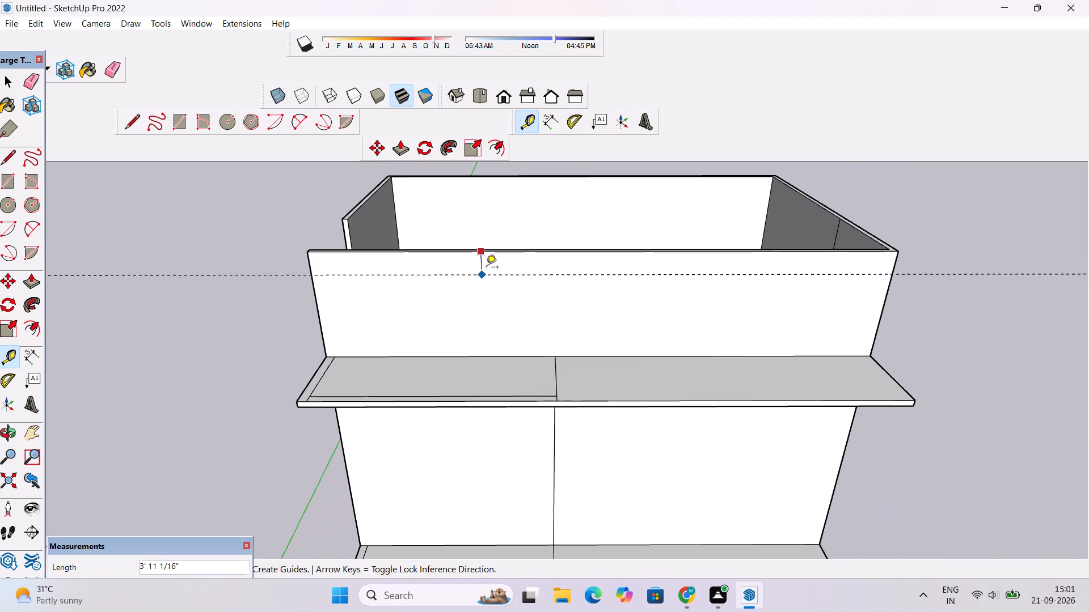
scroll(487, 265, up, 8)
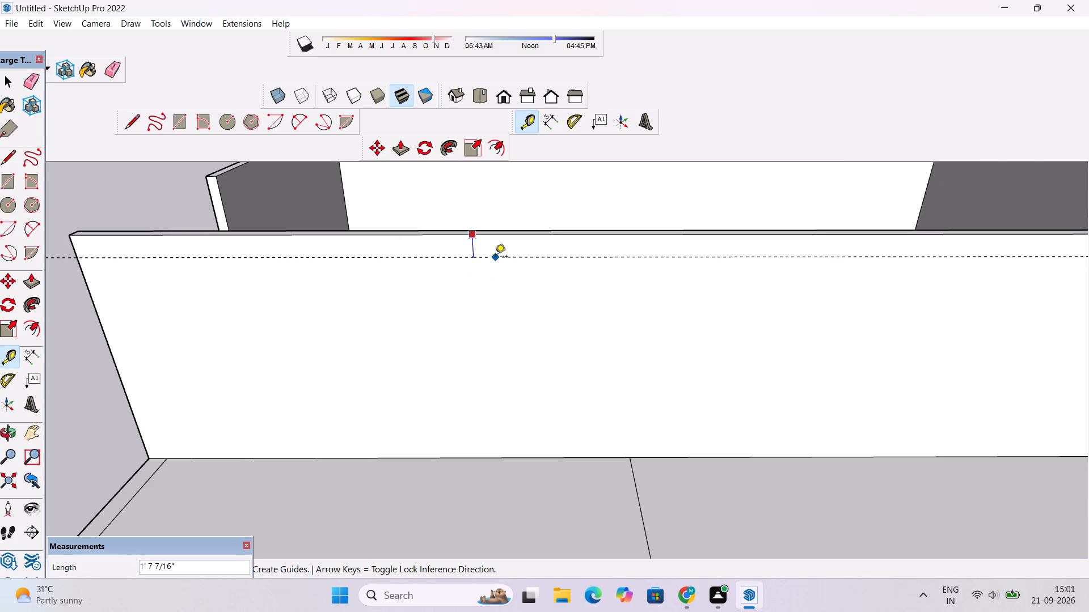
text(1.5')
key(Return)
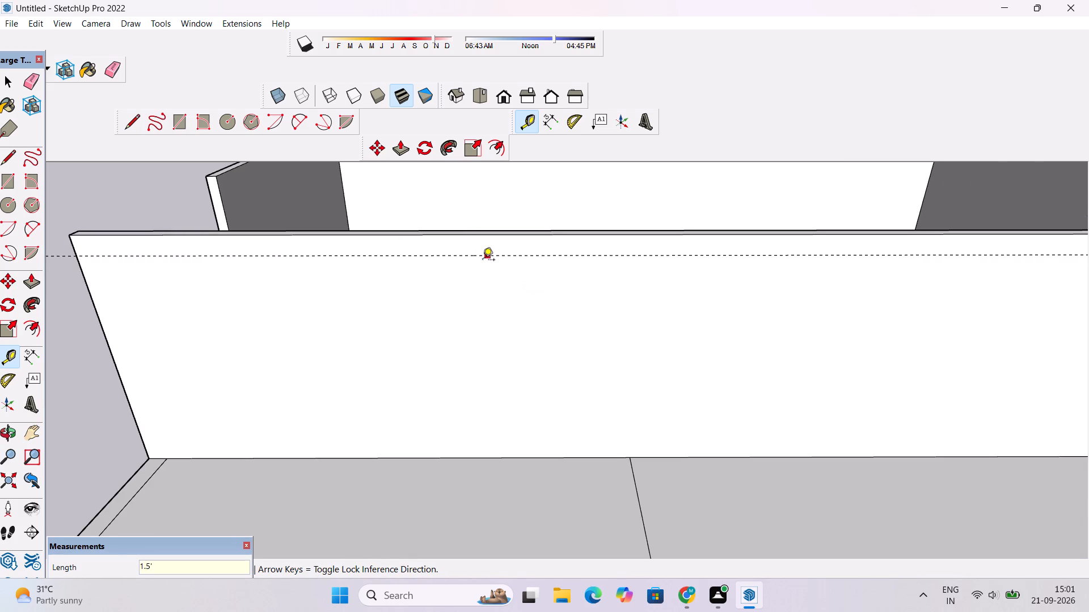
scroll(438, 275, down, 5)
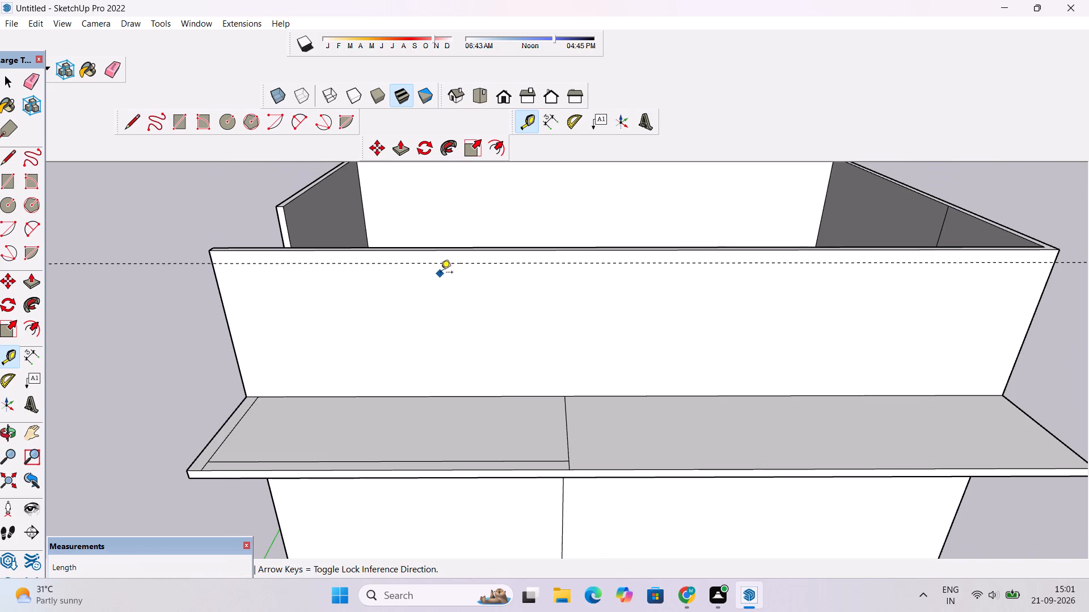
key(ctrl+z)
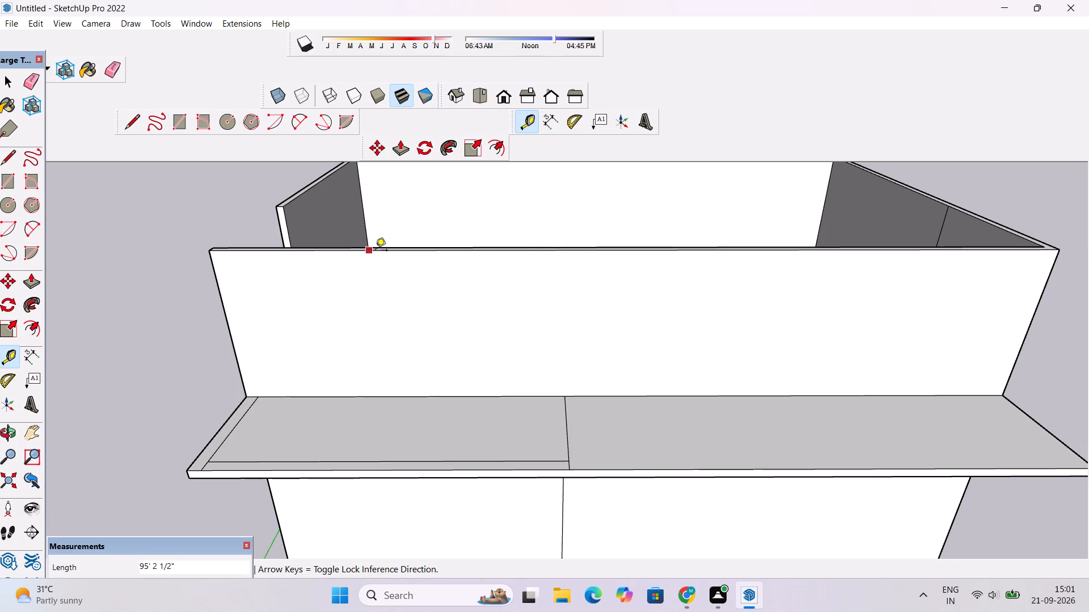
Place a horizontal guide 2' below the top edge of the front roof wall.
click(432, 254)
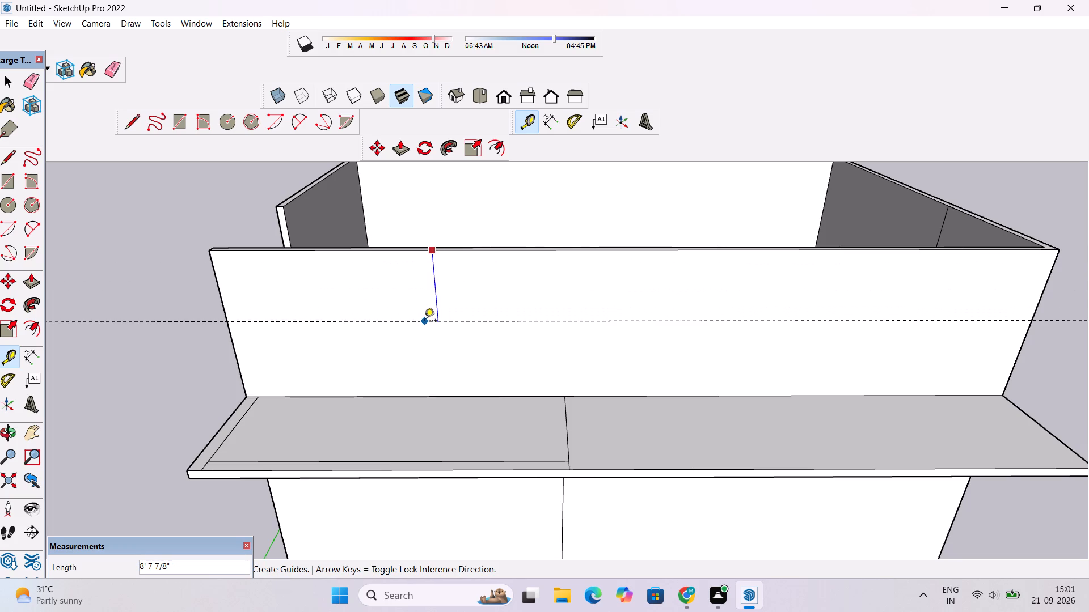
text(2')
key(Return)
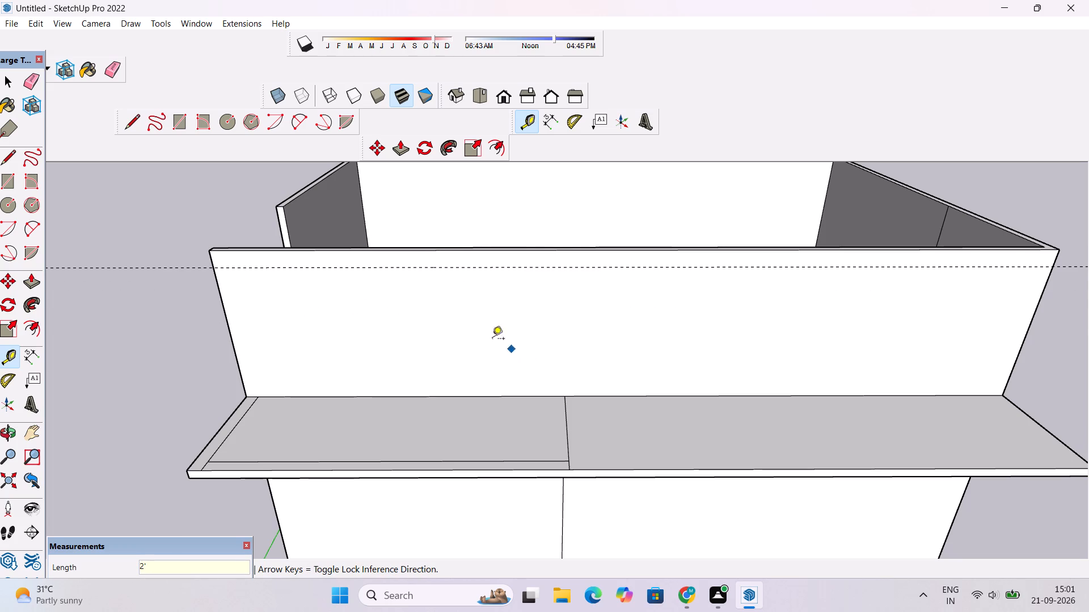
Place a vertical guide 40' in from the front roof wall's side edge, at the overhang's cross line.
click(225, 316)
scroll(325, 324, down, 4)
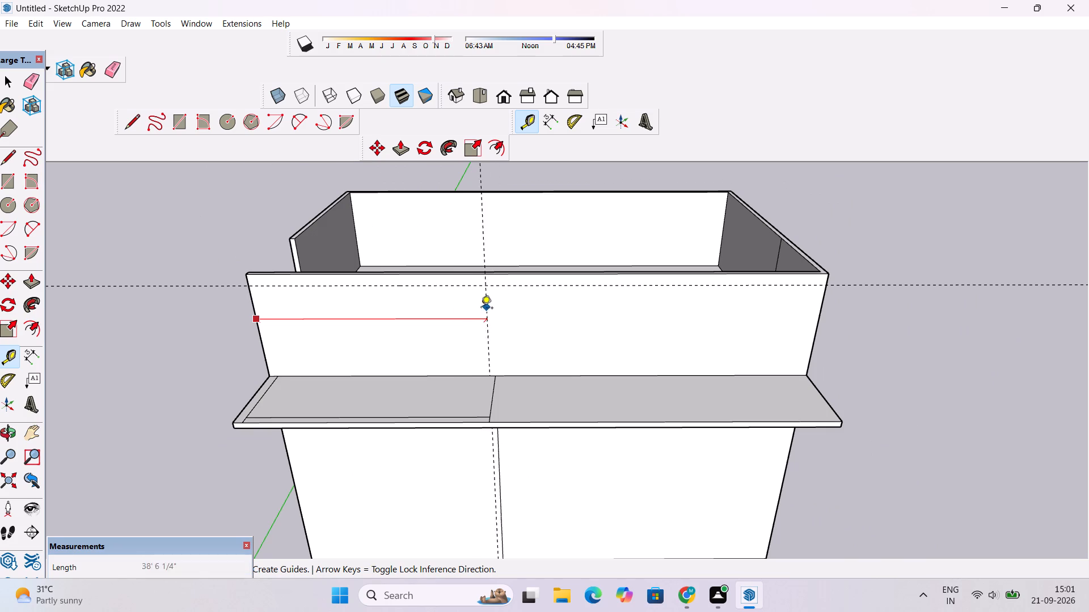
click(496, 379)
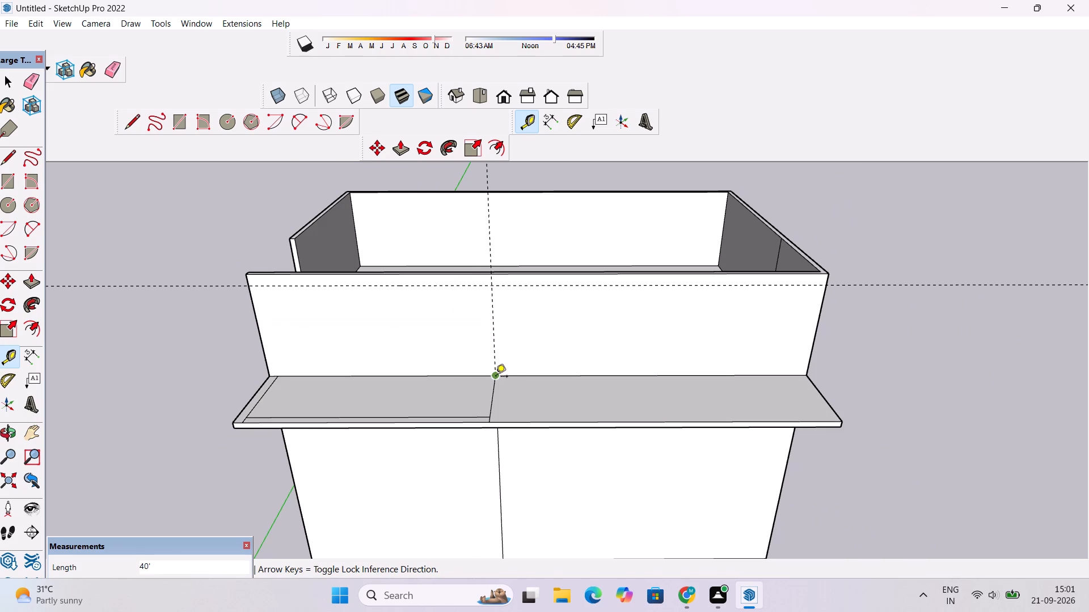
key(space)
Draw a 2' by 40' rectangle along the top of the front roof wall, from its side edge to the vertical guide.
key(r)
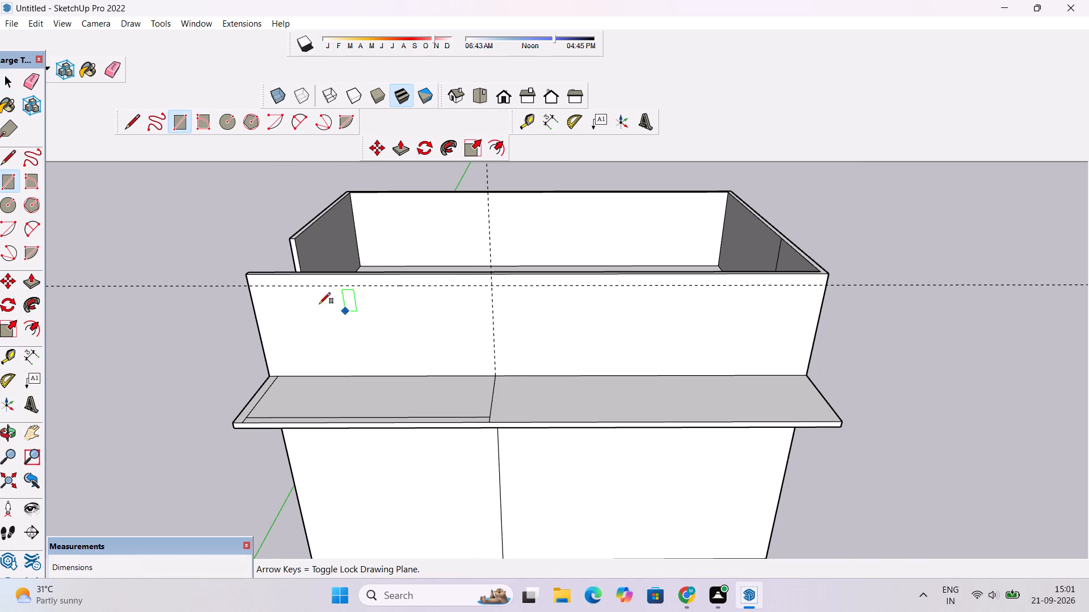
scroll(240, 286, up, 4)
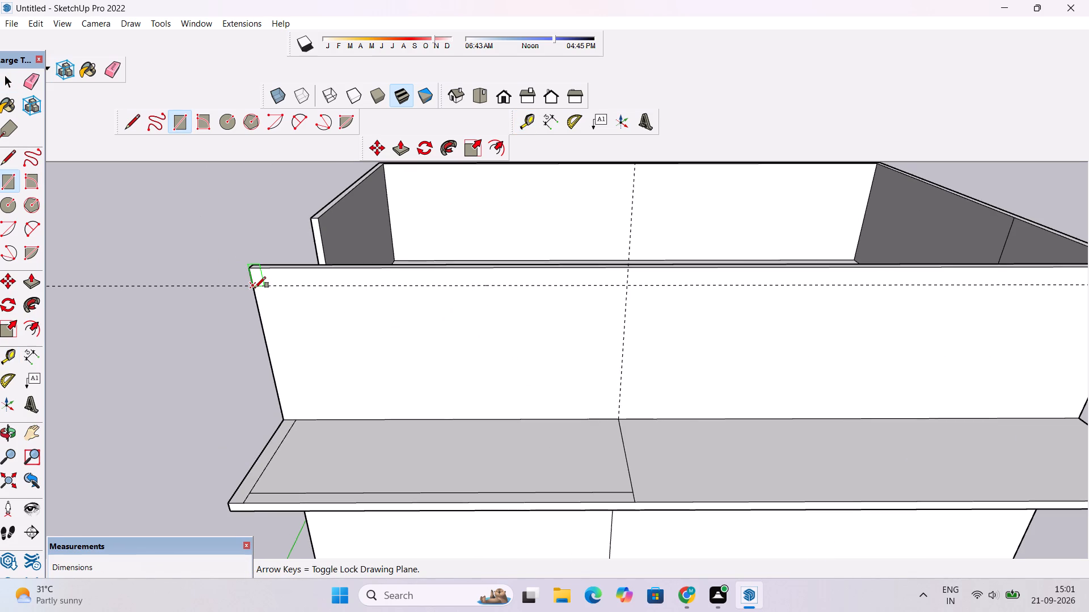
click(253, 285)
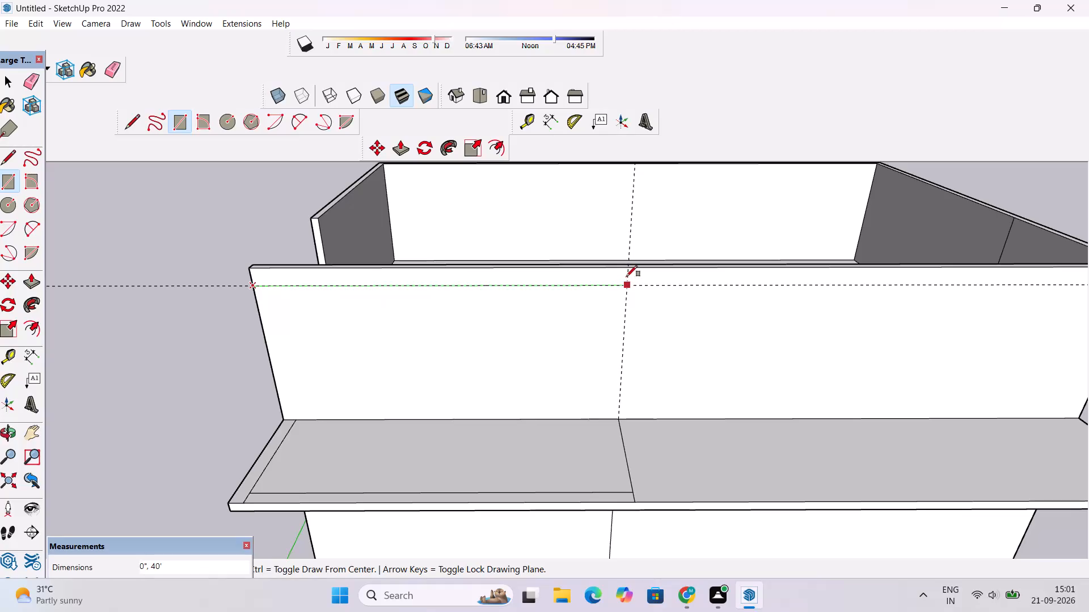
click(626, 284)
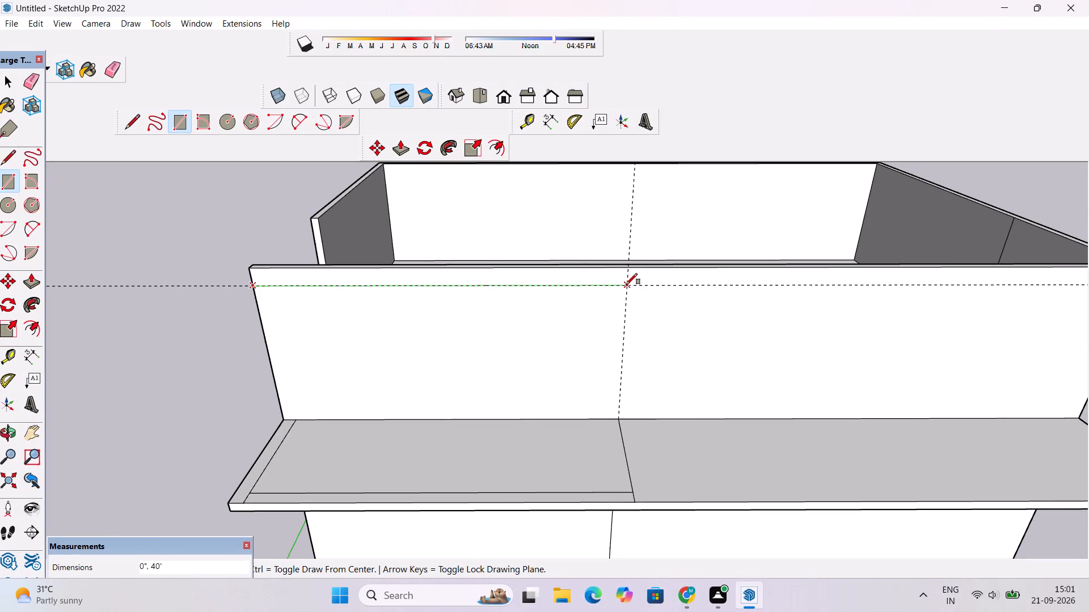
click(626, 284)
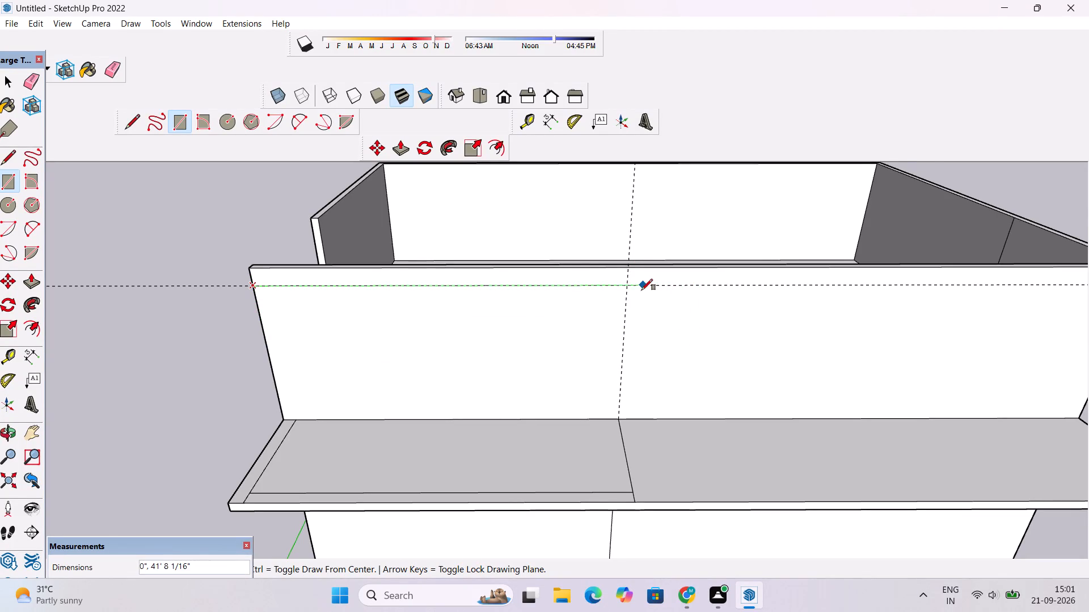
scroll(633, 287, up, 3)
click(627, 262)
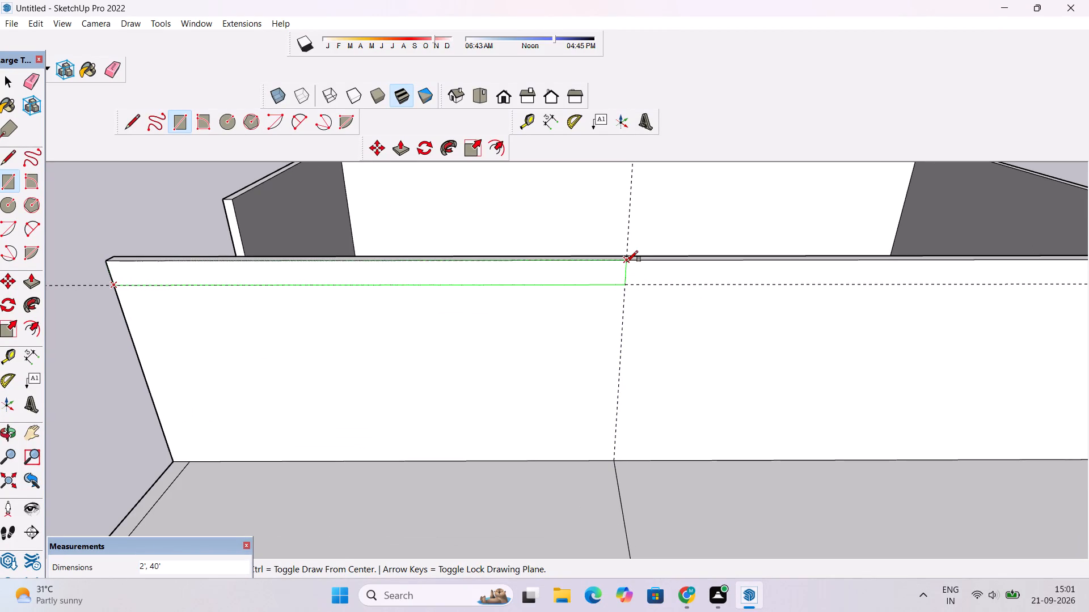
key(space)
Erase the horizontal and vertical guides on the front roof wall.
scroll(524, 265, down, 9)
scroll(514, 267, up, 1)
scroll(518, 259, down, 5)
key(e)
drag(372, 245, 386, 270)
drag(569, 174, 536, 193)
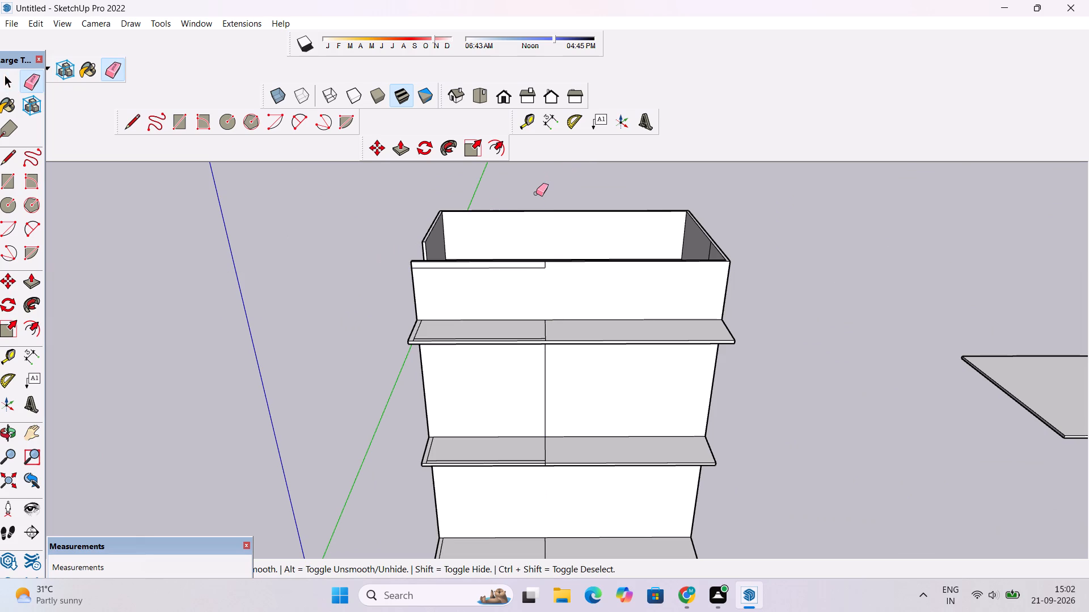
Push/Pull the 2' by 40' strip at the top of the front roof wall outward by 30'.
scroll(535, 193, down, 3)
scroll(535, 193, up, 2)
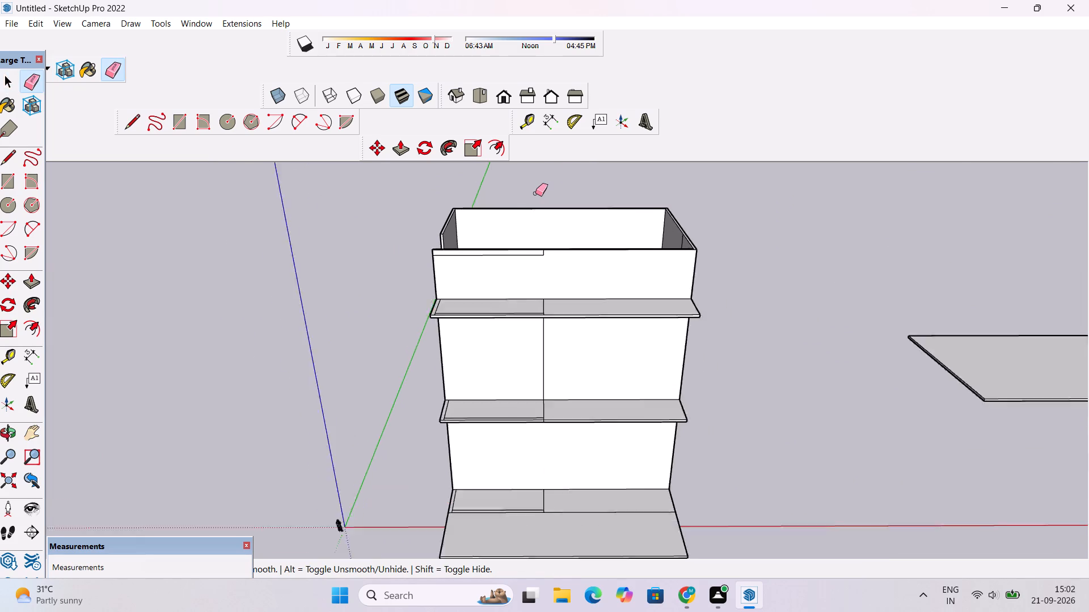
scroll(535, 193, up, 1)
scroll(535, 193, down, 4)
key(p)
scroll(527, 256, up, 4)
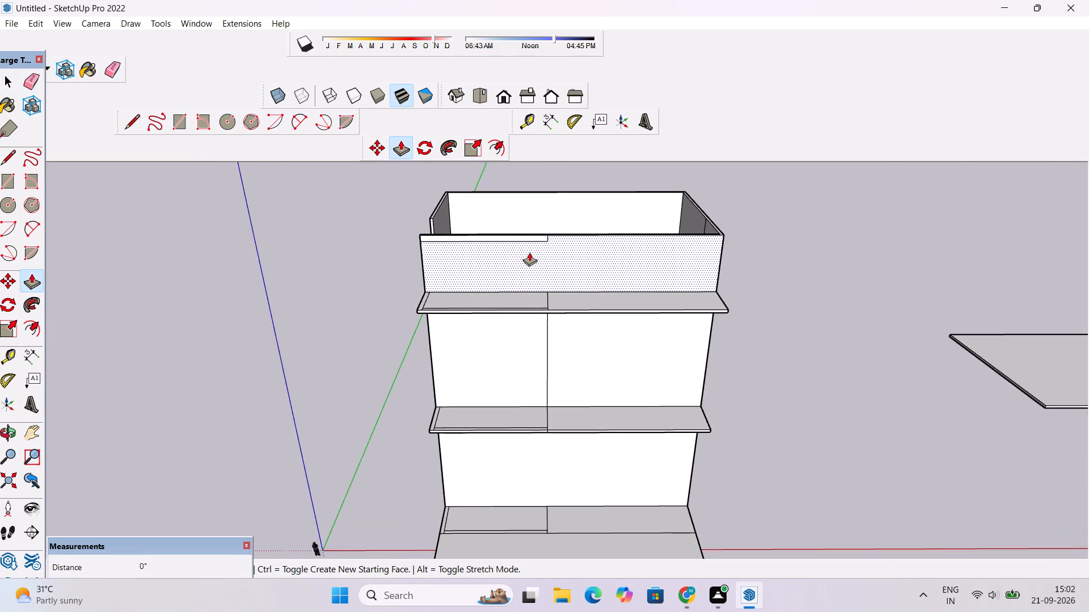
scroll(529, 252, up, 2)
click(535, 234)
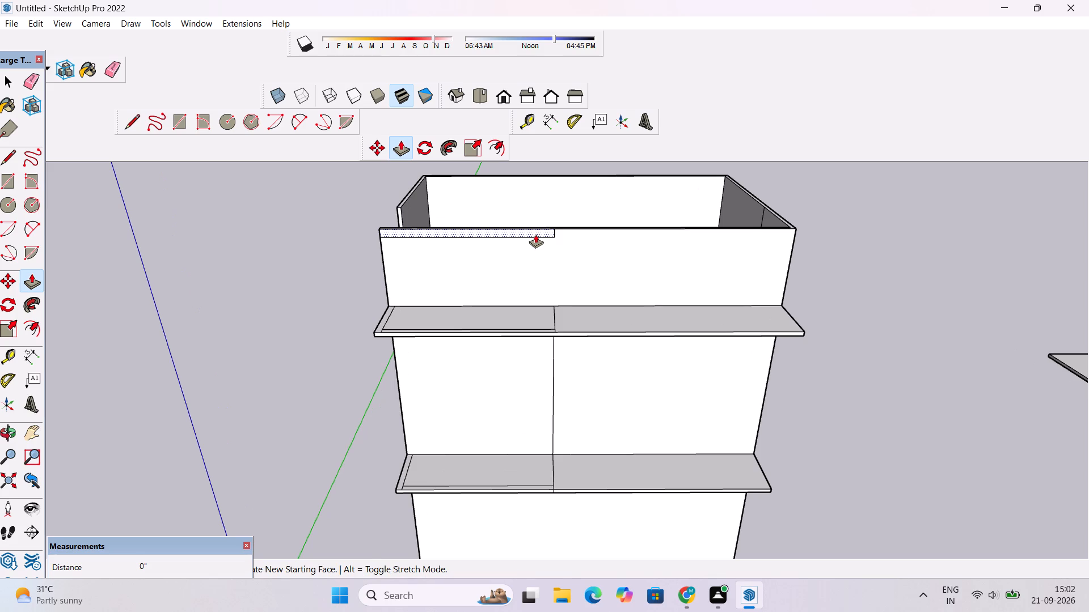
scroll(535, 234, up, 2)
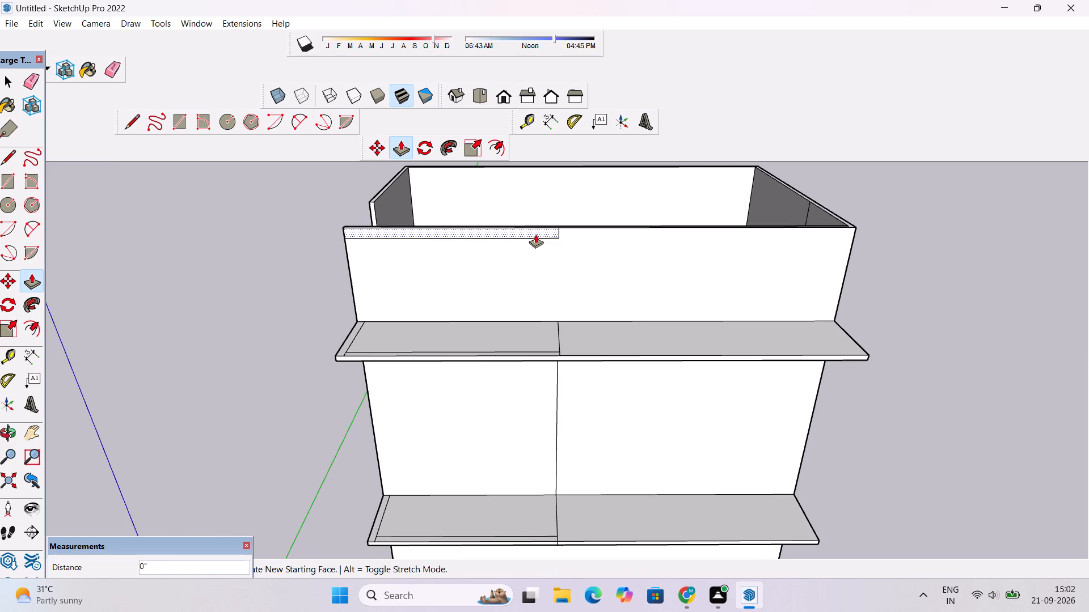
click(536, 233)
scroll(529, 239, down, 2)
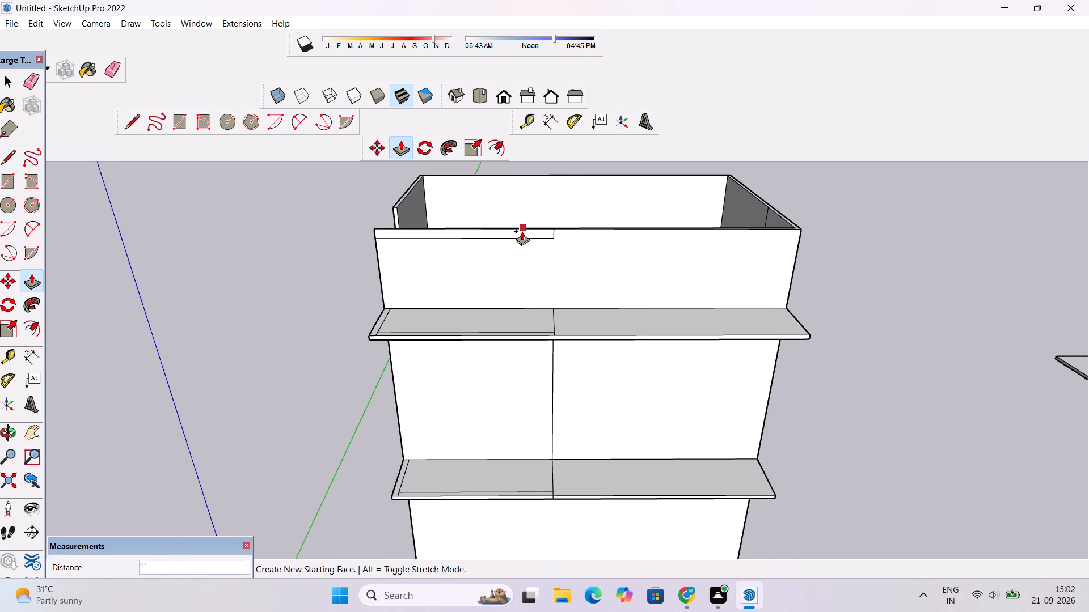
scroll(520, 234, down, 2)
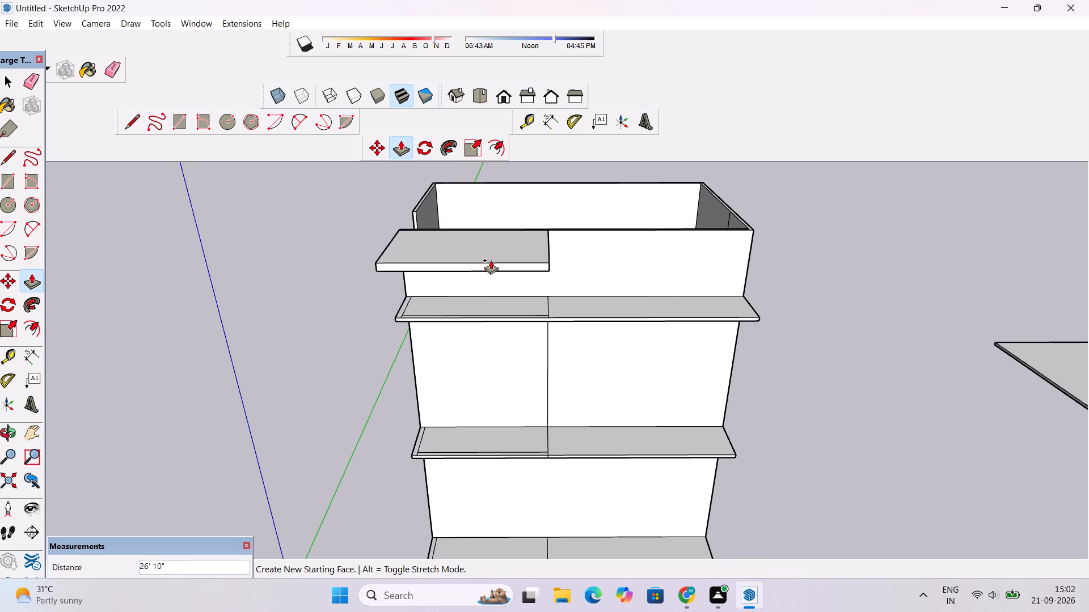
scroll(483, 288, up, 1)
key(o)
drag(482, 288, 451, 289)
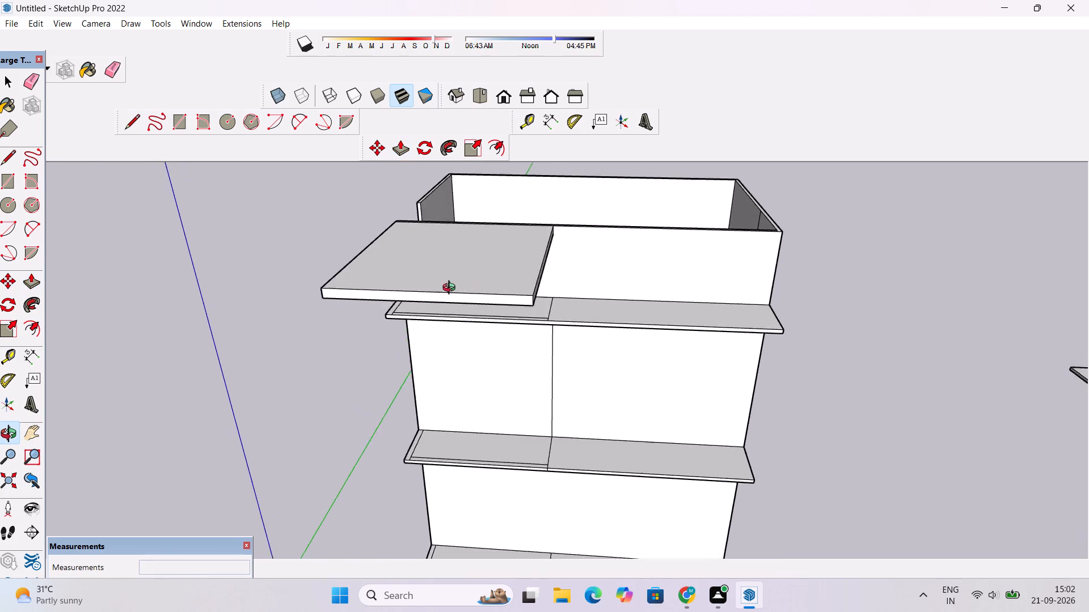
drag(451, 289, 268, 290)
drag(427, 316, 335, 296)
shift+drag(356, 307, 396, 342)
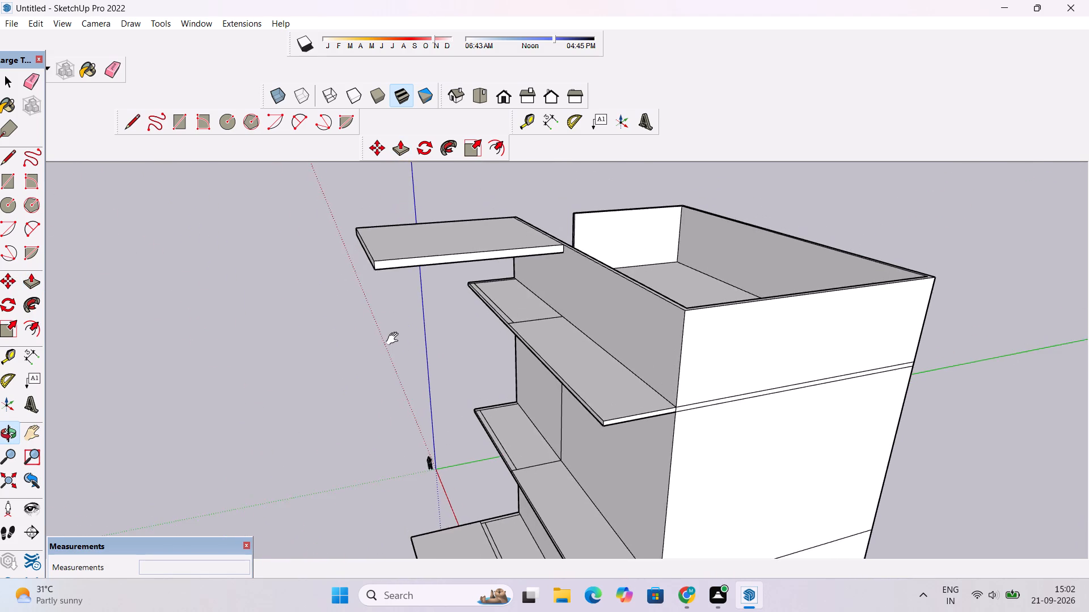
scroll(392, 333, down, 3)
shift+drag(392, 329, 398, 335)
scroll(397, 333, up, 1)
key(p)
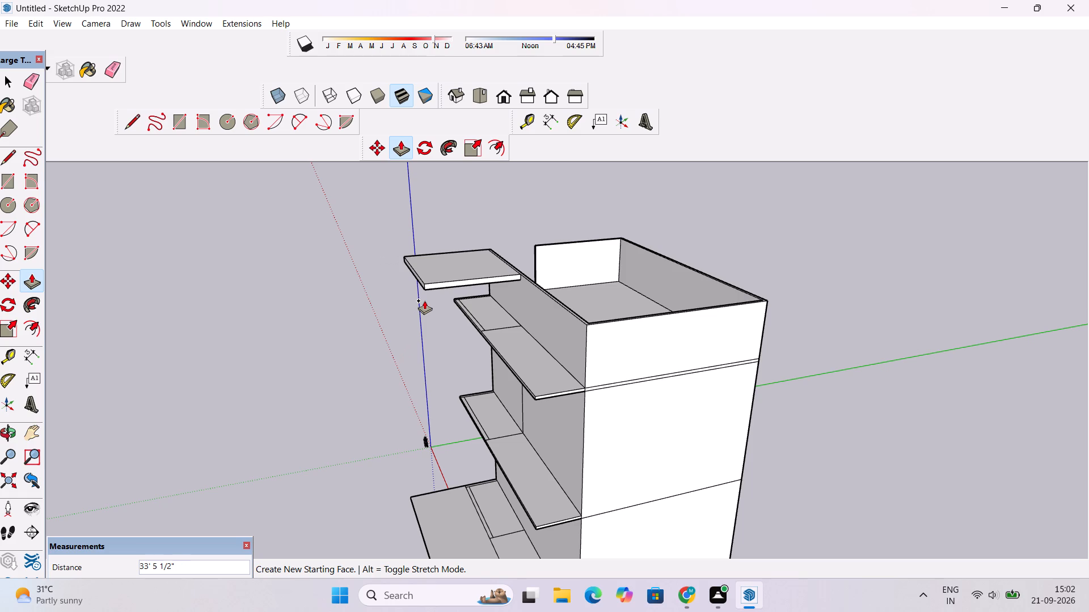
scroll(424, 300, up, 2)
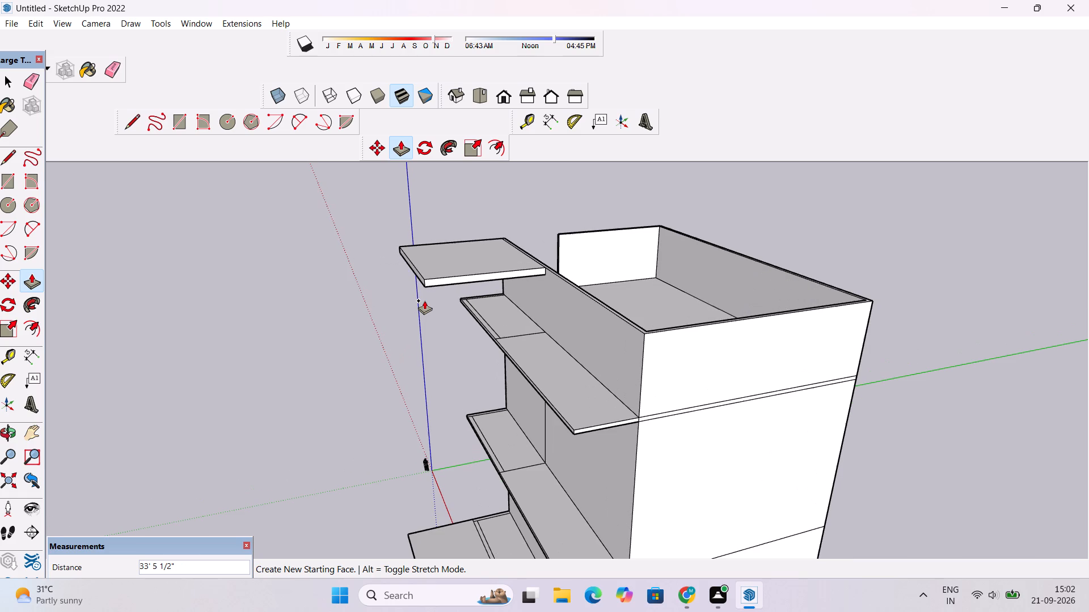
scroll(424, 300, down, 1)
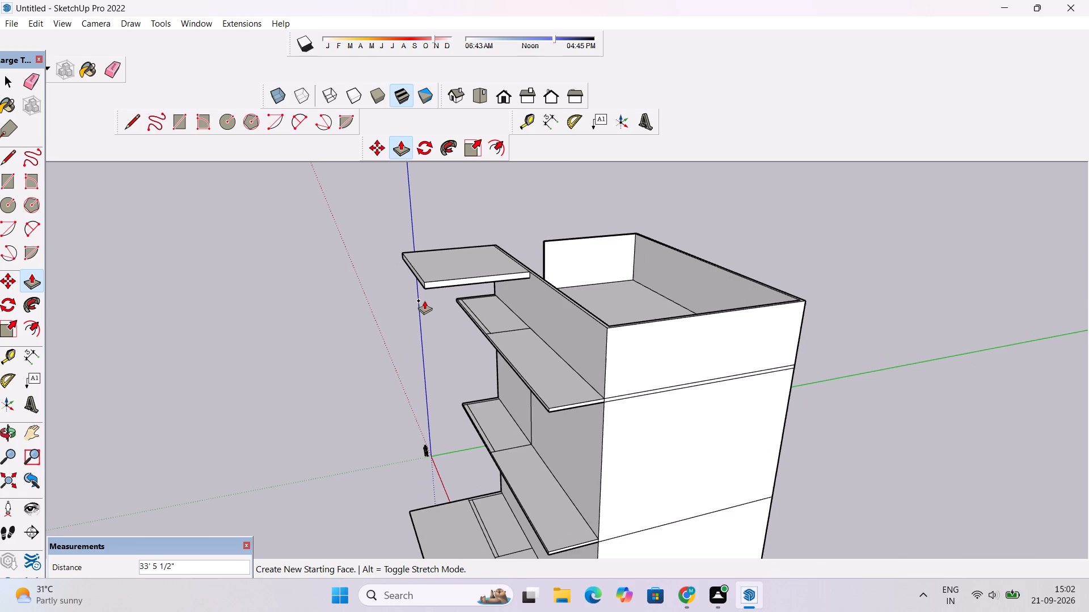
scroll(408, 305, up, 2)
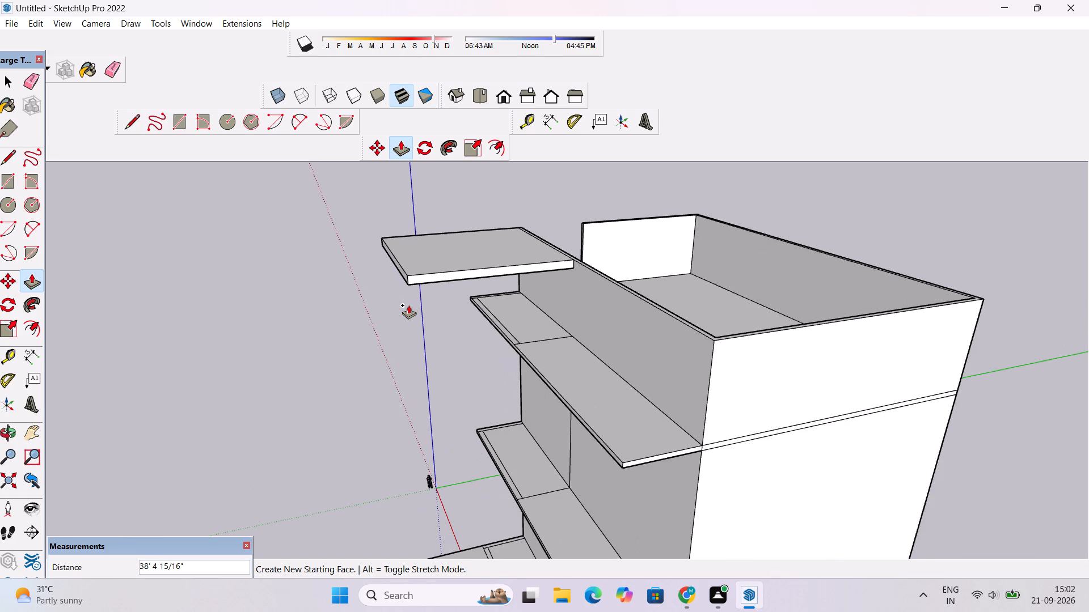
text(30')
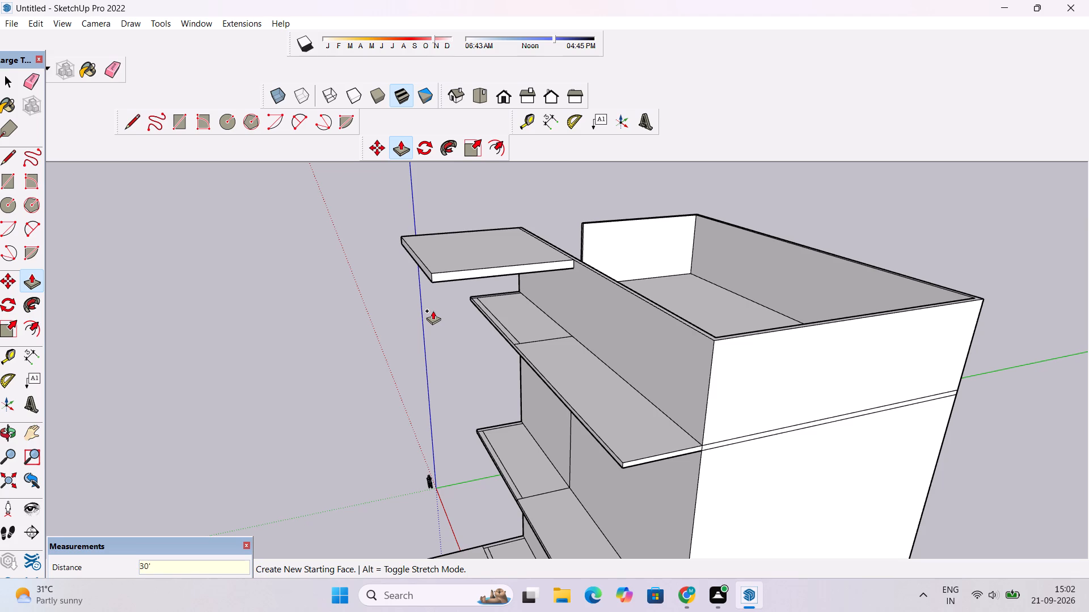
key(Return)
key(o)
scroll(443, 311, down, 5)
drag(373, 365, 380, 366)
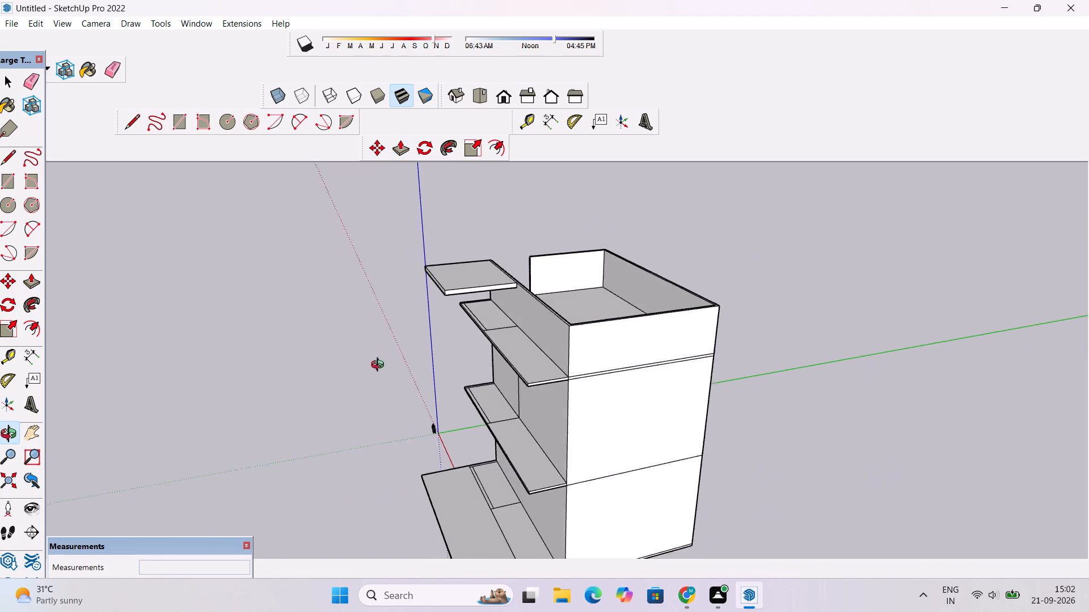
Examine the front canopy and the bordered overhangs of the house from several angles.
drag(380, 366, 554, 286)
scroll(506, 300, up, 1)
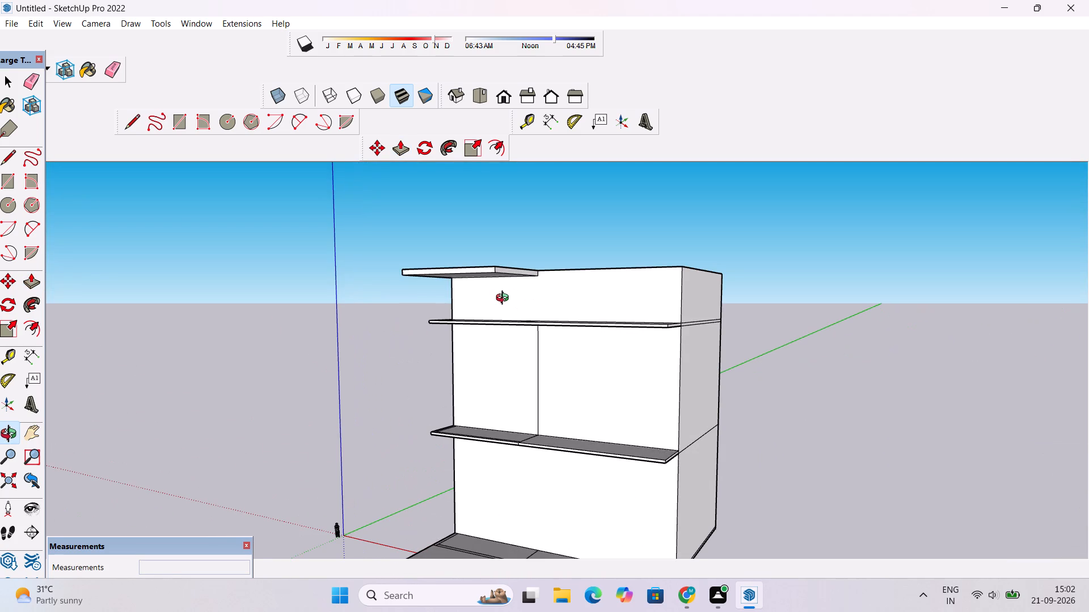
scroll(505, 299, down, 3)
scroll(503, 307, up, 1)
scroll(503, 311, down, 2)
drag(504, 334, 511, 406)
scroll(510, 382, down, 6)
drag(509, 379, 530, 447)
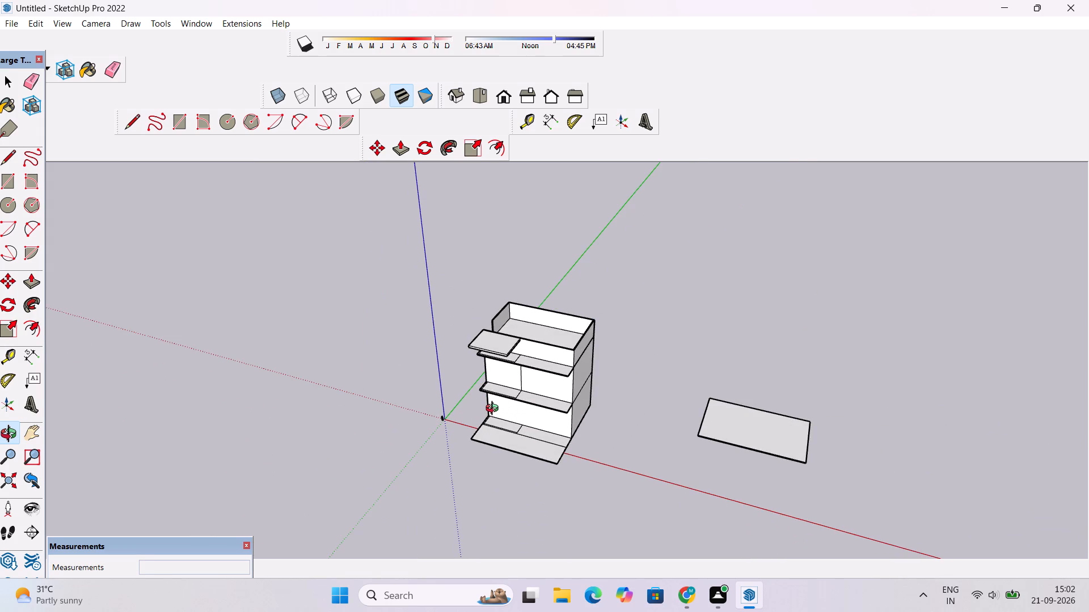
scroll(496, 403, down, 5)
drag(504, 419, 541, 393)
scroll(513, 391, down, 5)
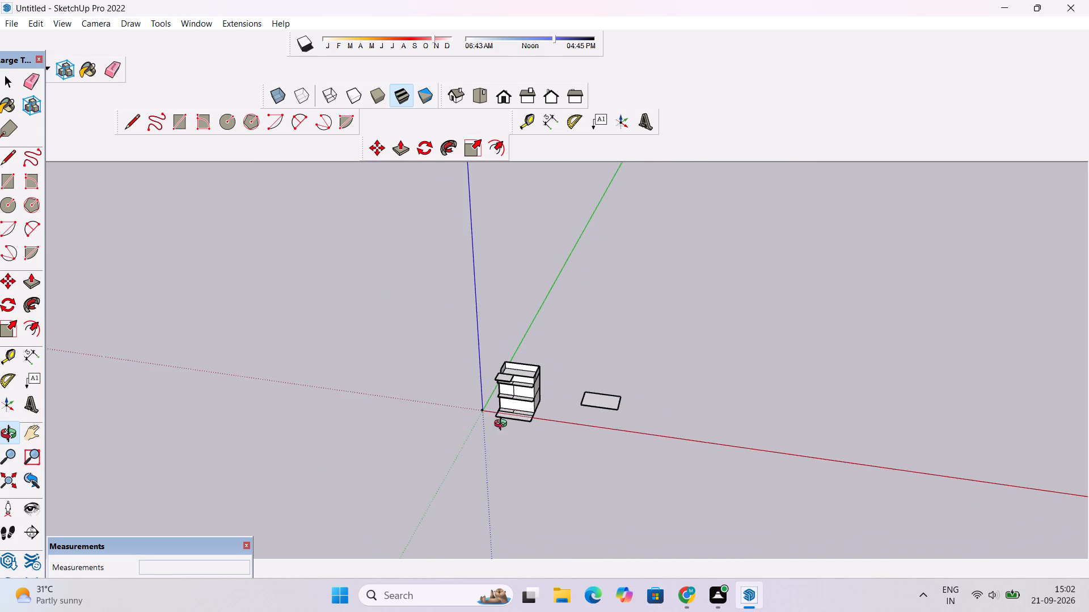
drag(498, 460, 548, 393)
scroll(535, 392, down, 2)
scroll(525, 385, up, 10)
scroll(525, 385, down, 1)
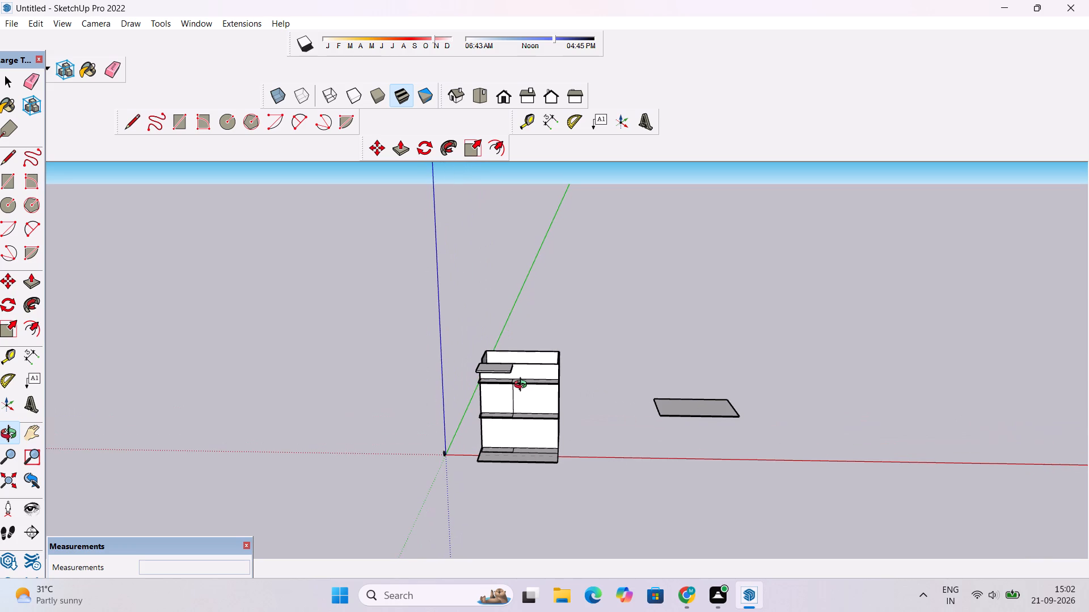
scroll(523, 386, down, 5)
drag(528, 381, 531, 416)
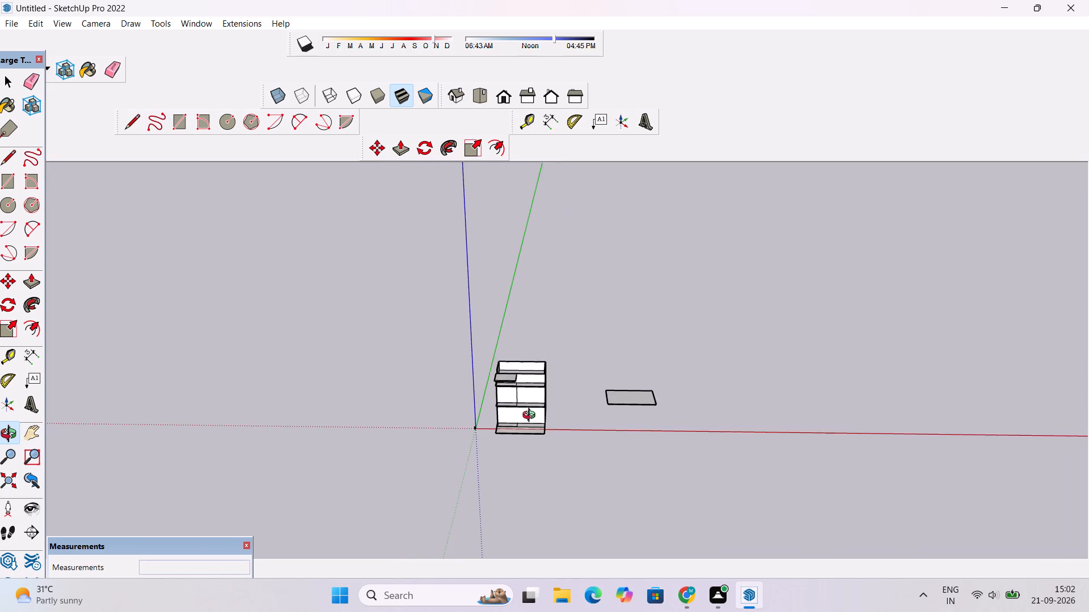
drag(531, 416, 532, 430)
scroll(526, 407, up, 5)
shift+drag(527, 403, 538, 356)
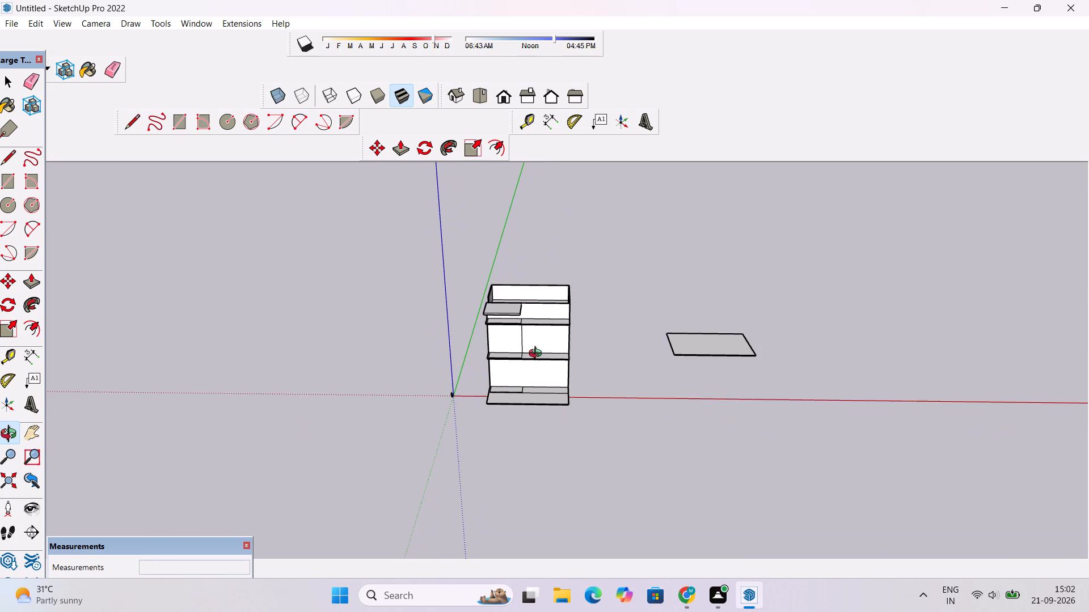
scroll(538, 355, up, 1)
drag(531, 357, 534, 322)
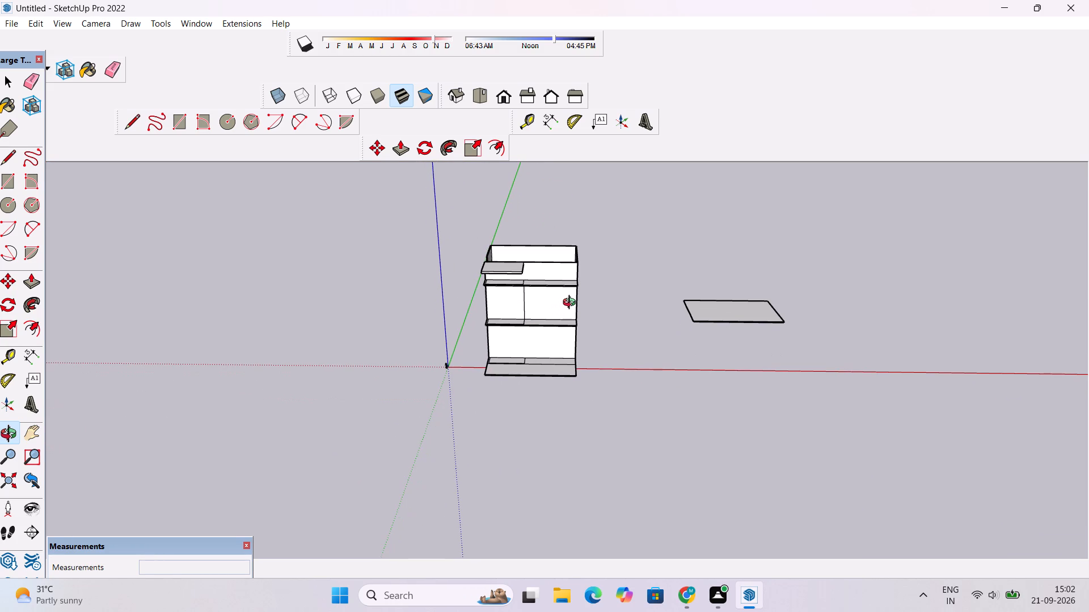
scroll(572, 307, down, 2)
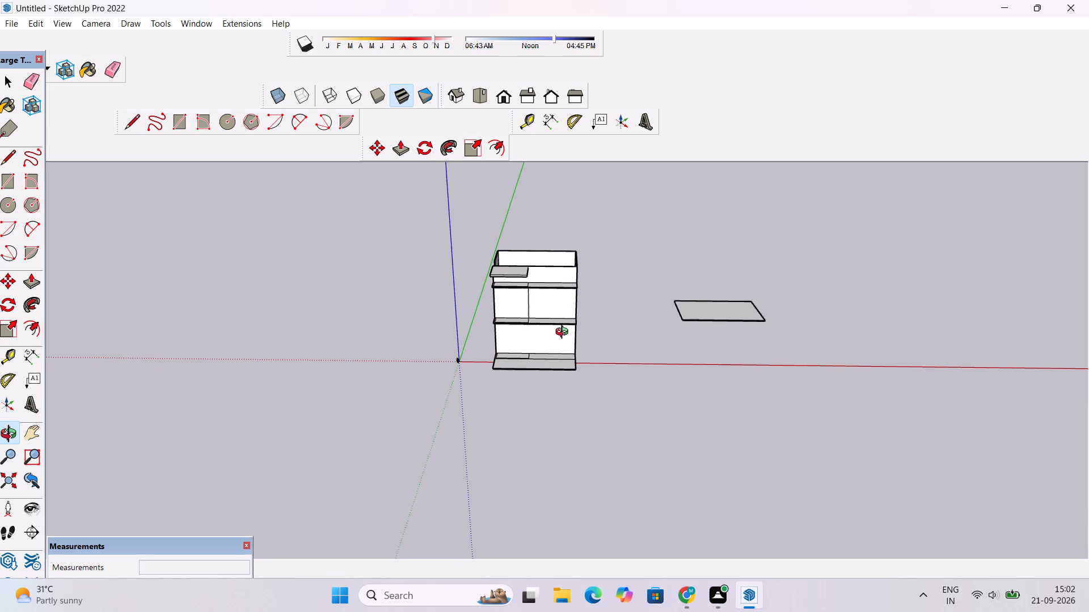
shift+drag(563, 334, 556, 302)
scroll(546, 299, up, 2)
drag(538, 302, 550, 262)
scroll(551, 262, up, 8)
drag(554, 258, 613, 282)
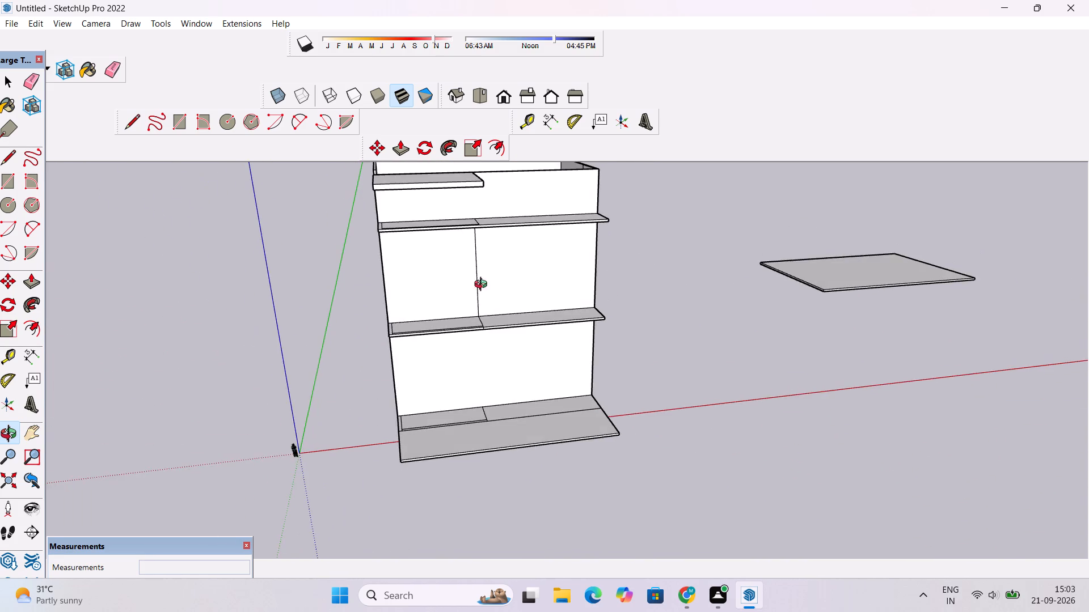
drag(459, 286, 481, 191)
scroll(460, 235, down, 1)
drag(543, 228, 383, 237)
scroll(465, 214, up, 3)
drag(462, 211, 489, 226)
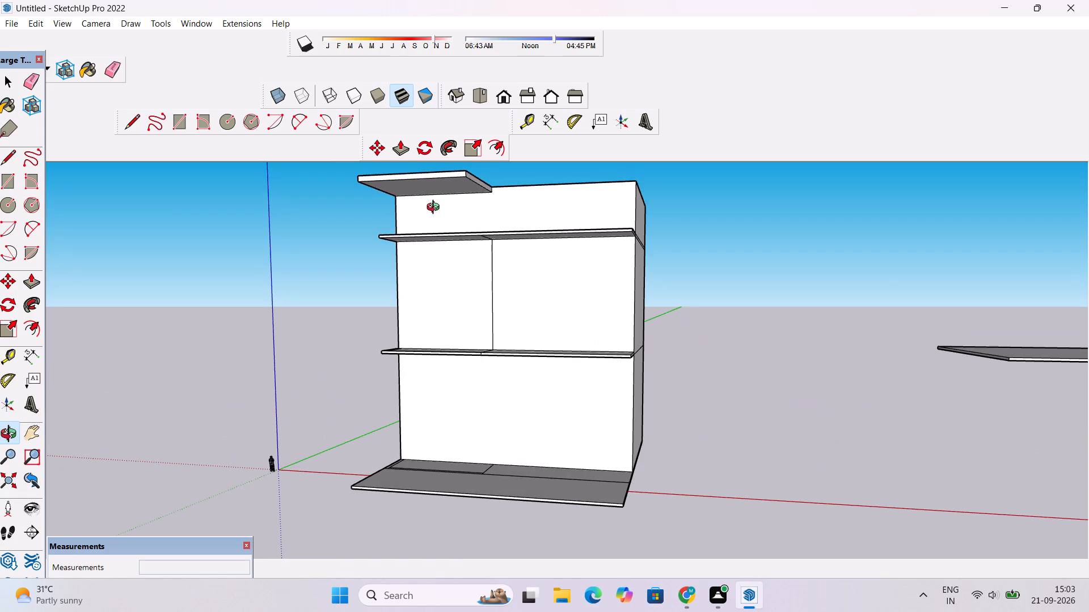
drag(436, 209, 460, 235)
scroll(445, 236, down, 2)
drag(446, 239, 493, 308)
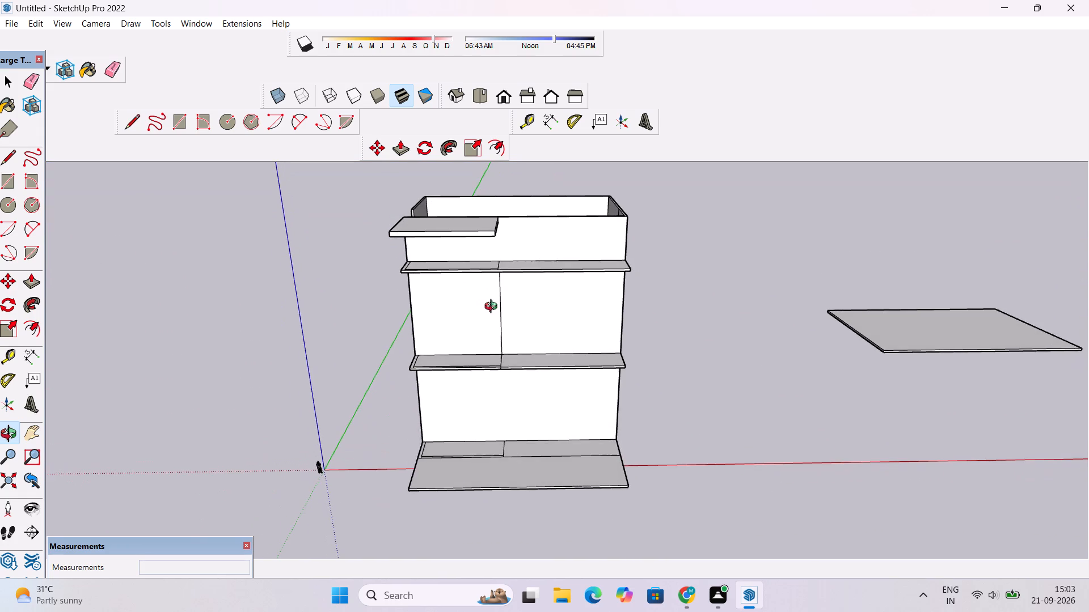
scroll(494, 308, down, 2)
drag(499, 303, 497, 354)
Draw a 1' vertical line across the upper overhang's front edge face, continuing down from its cross line.
scroll(432, 325, up, 6)
drag(440, 289, 464, 306)
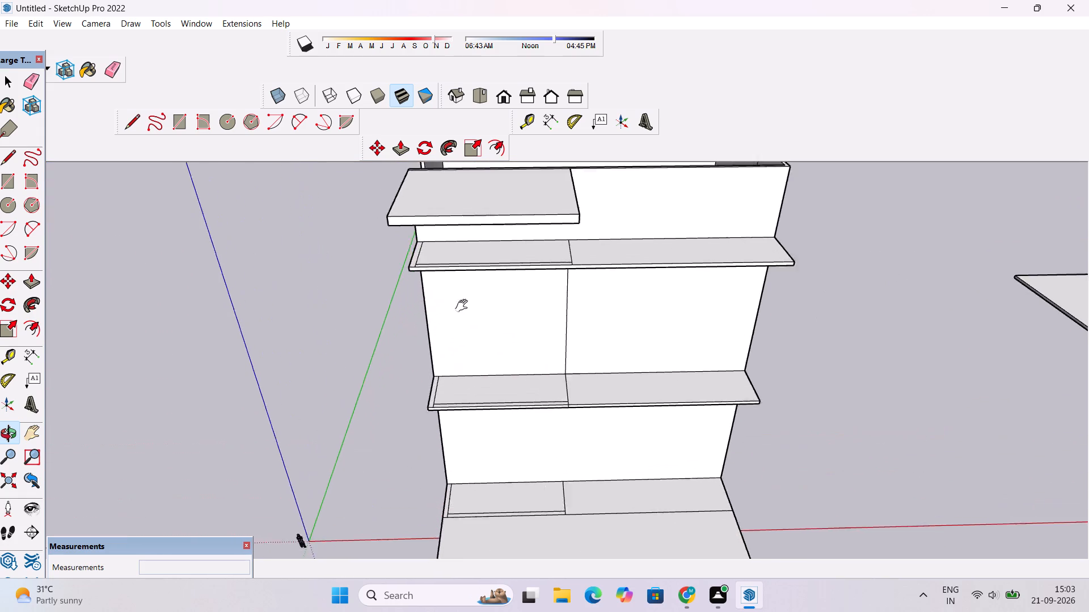
drag(464, 306, 490, 326)
scroll(462, 324, up, 2)
drag(477, 312, 456, 325)
scroll(471, 330, up, 3)
shift+drag(513, 325, 448, 313)
scroll(446, 313, down, 3)
scroll(522, 333, down, 1)
drag(560, 339, 543, 347)
scroll(506, 358, up, 1)
key(l)
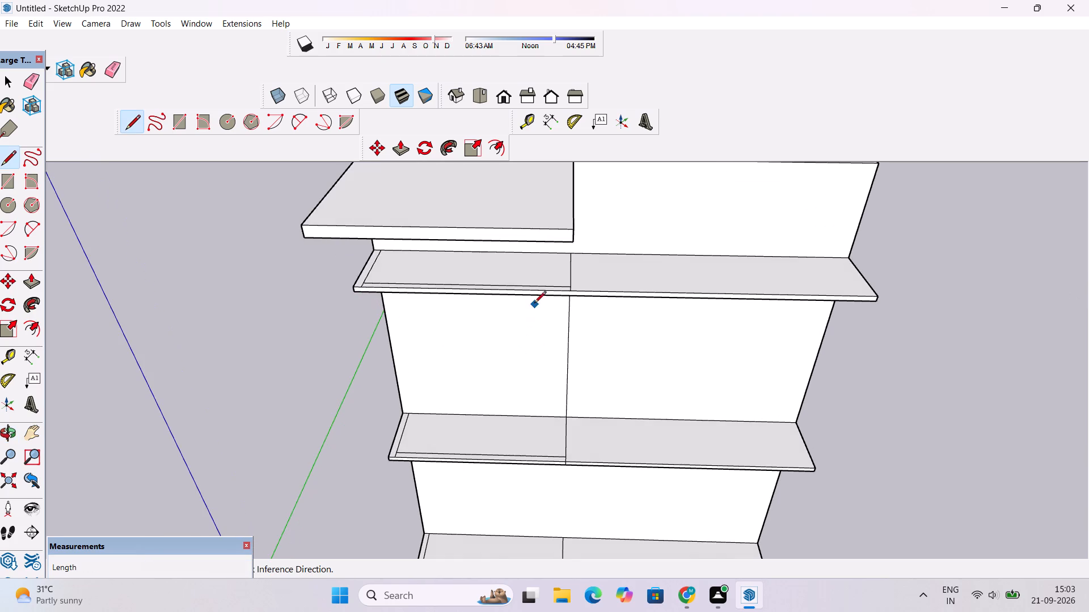
scroll(544, 303, up, 6)
click(597, 277)
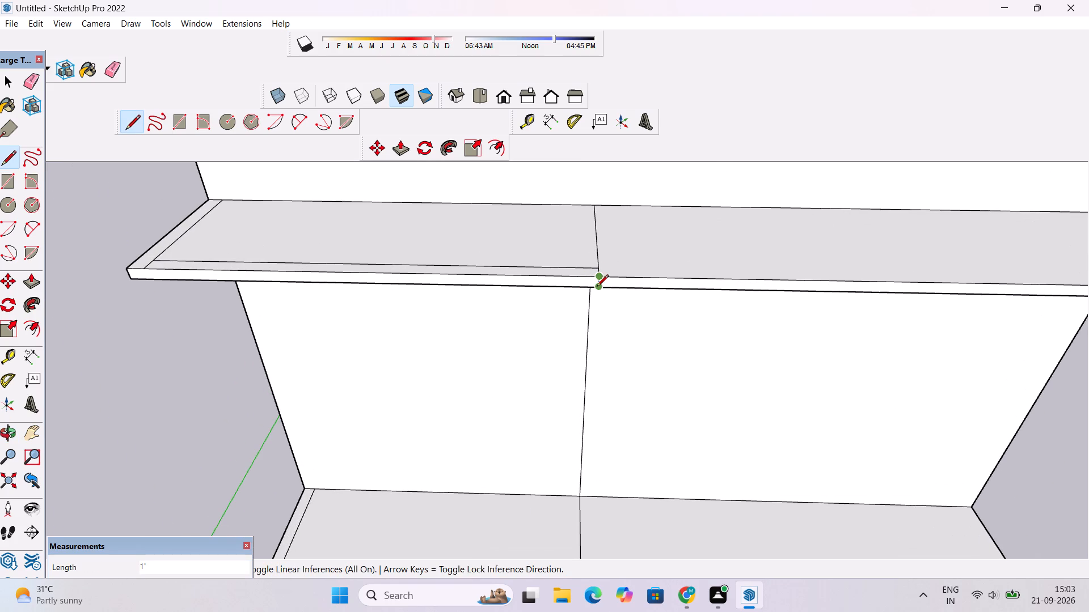
click(597, 288)
Draw a vertical line across the lower overhang's front edge face, in line with its cross line.
scroll(567, 269, down, 5)
scroll(564, 361, down, 3)
scroll(568, 490, up, 2)
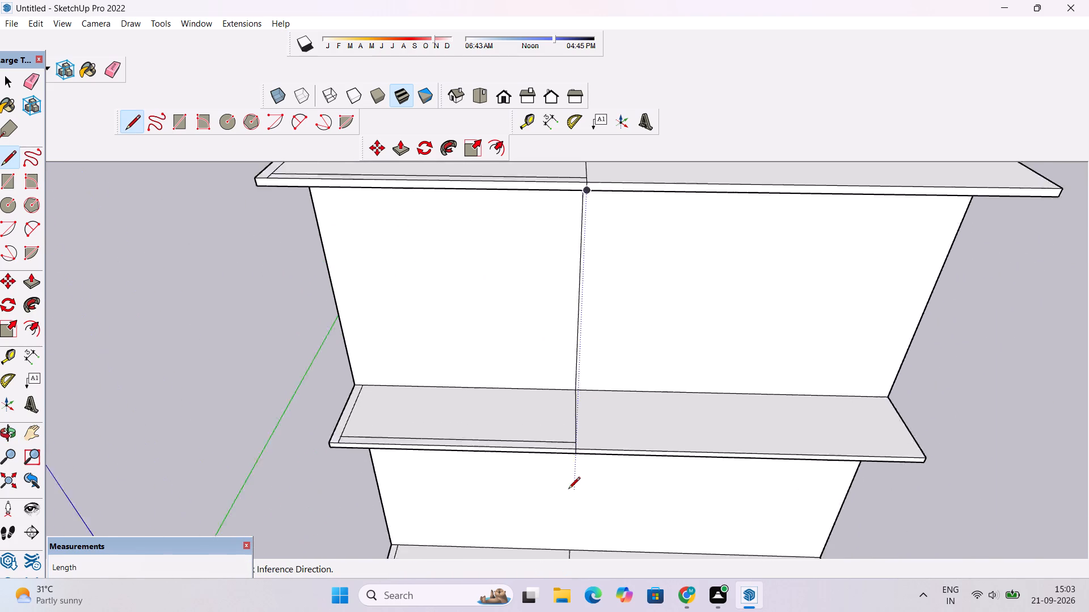
scroll(568, 490, up, 9)
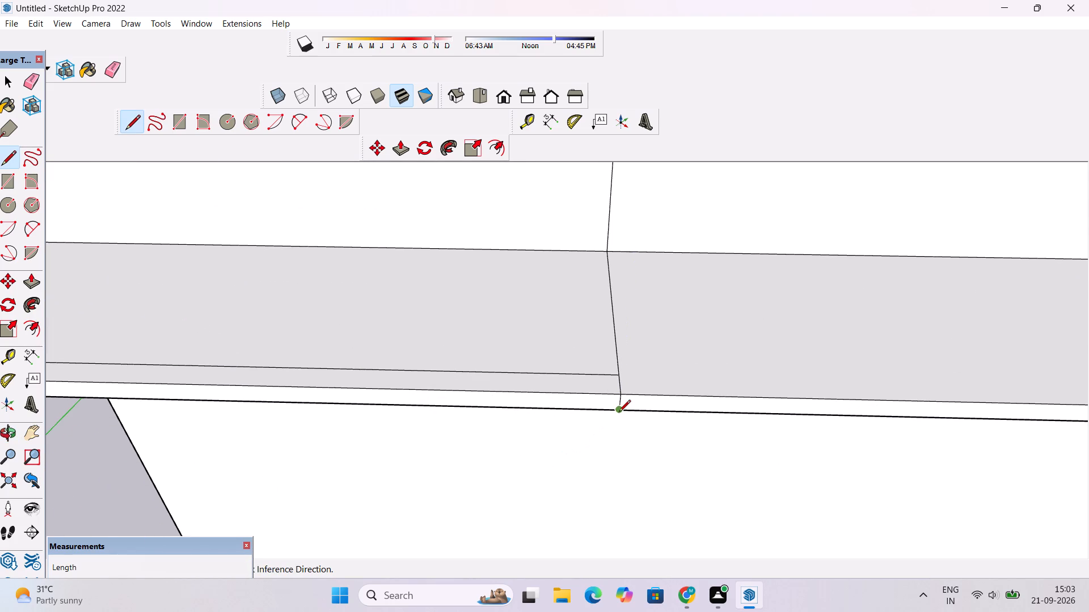
click(619, 413)
click(621, 397)
Push/Pull the front edge face of the lower overhang's bordered section inward about 1' 8", to the inner border line.
scroll(519, 363, down, 6)
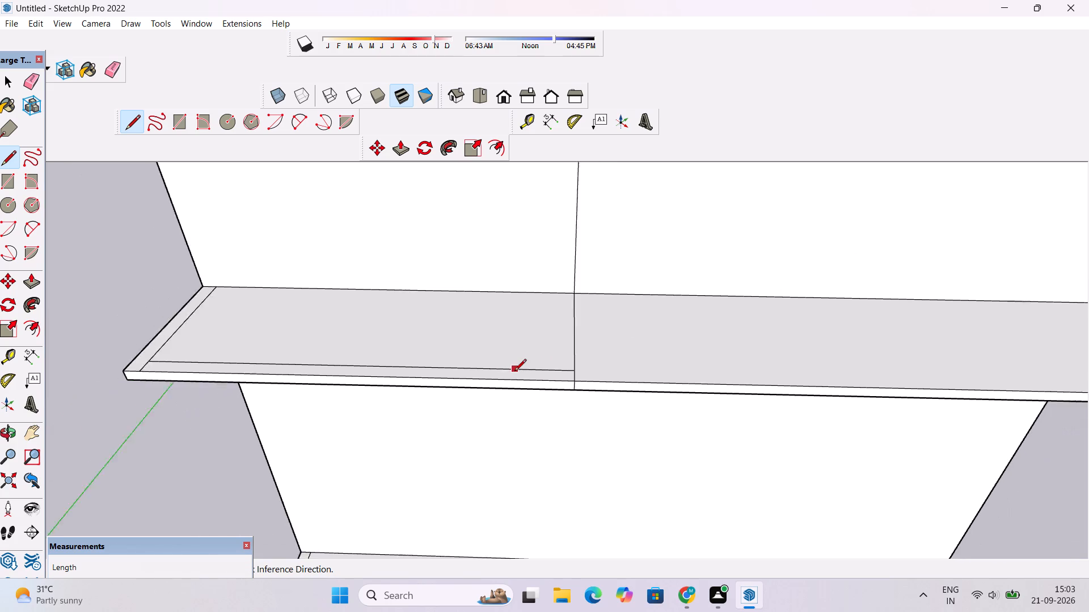
scroll(514, 372, down, 2)
key(space)
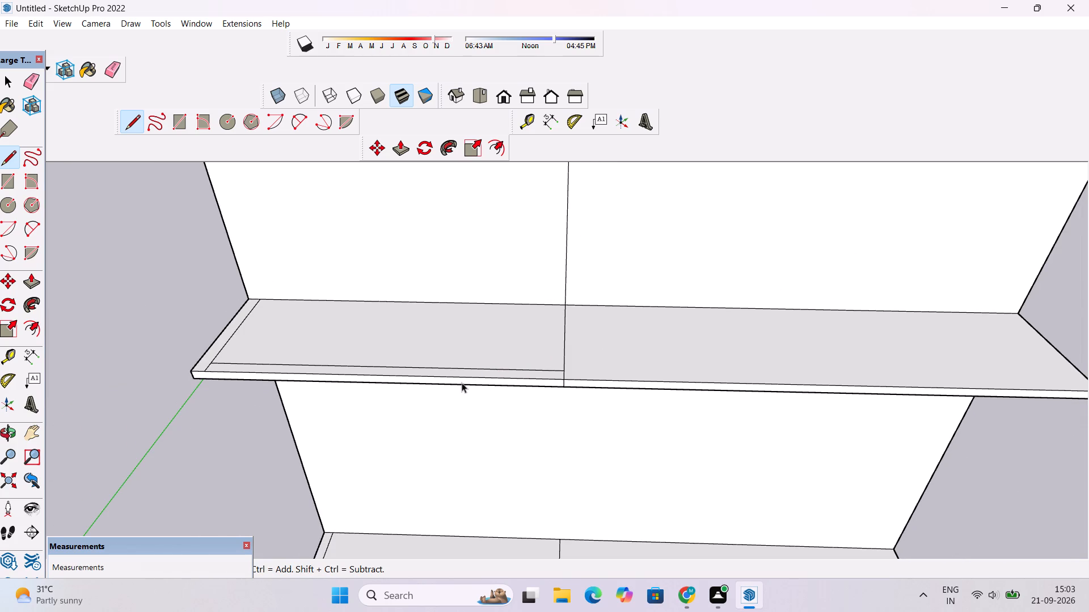
click(463, 381)
key(p)
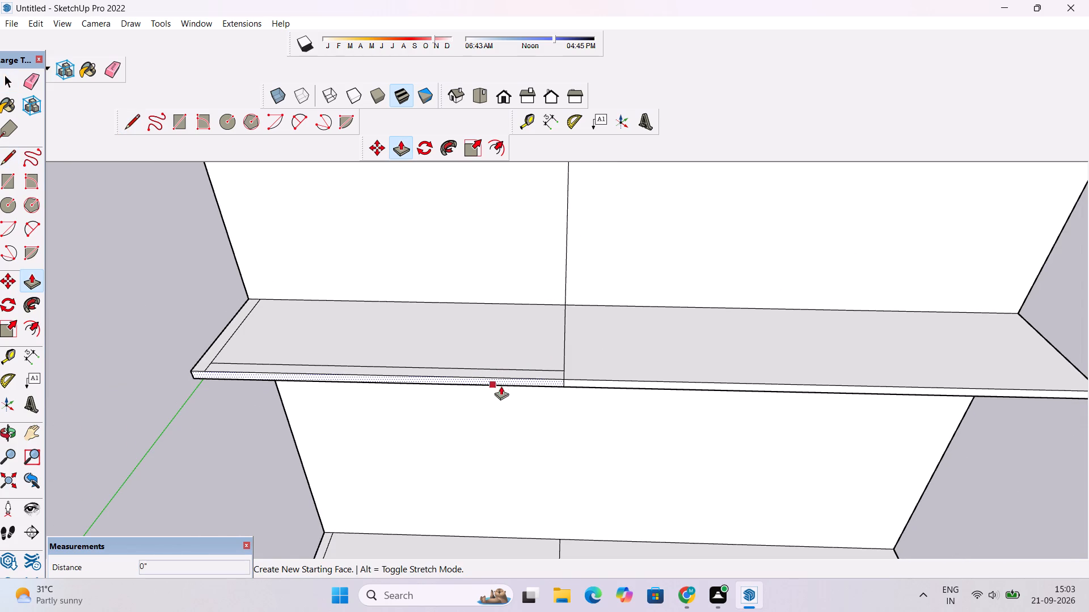
click(535, 382)
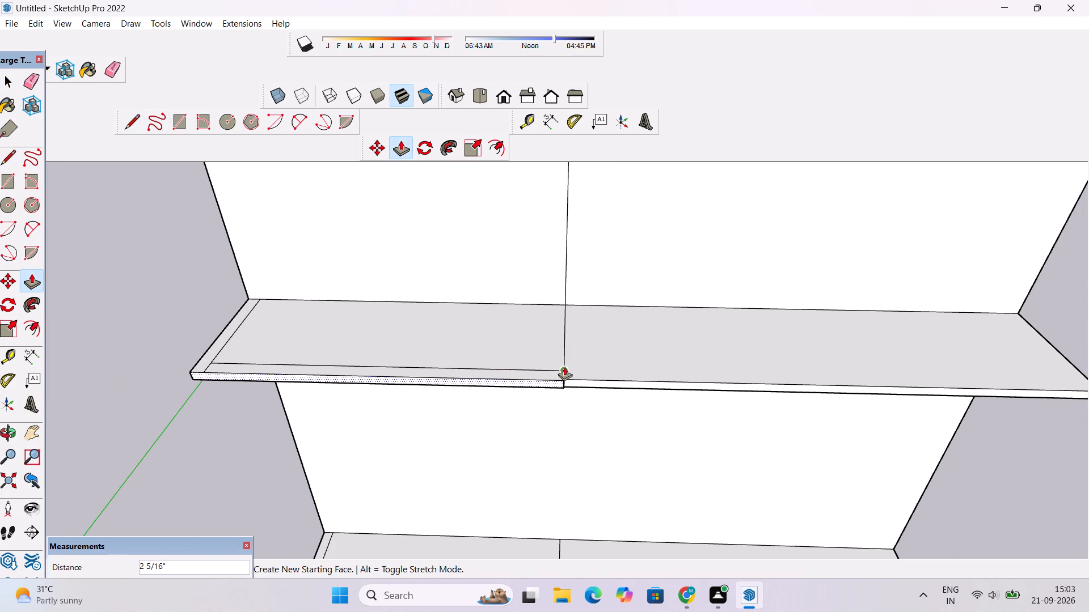
click(564, 367)
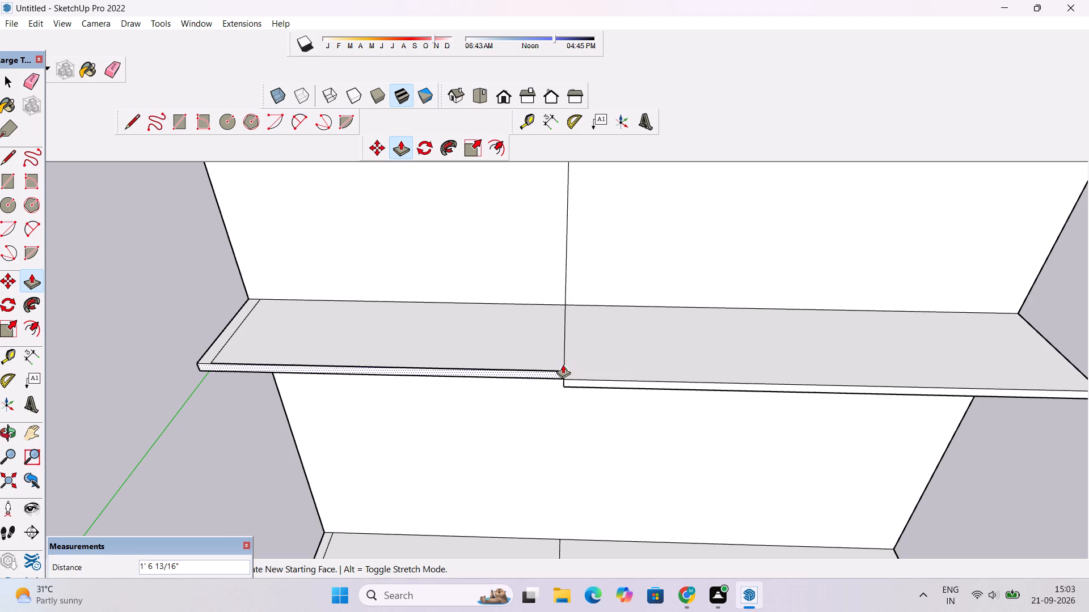
click(571, 356)
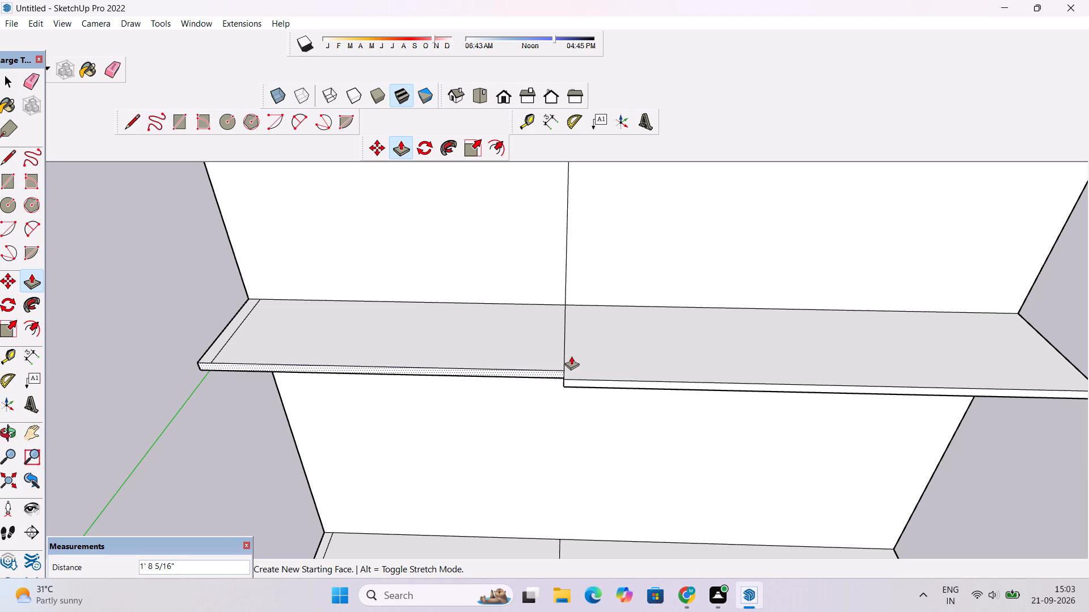
Push/Pull the front edge face of the upper overhang's bordered section inward by 1' 6", to the inner border line.
scroll(567, 358, down, 11)
scroll(533, 239, up, 3)
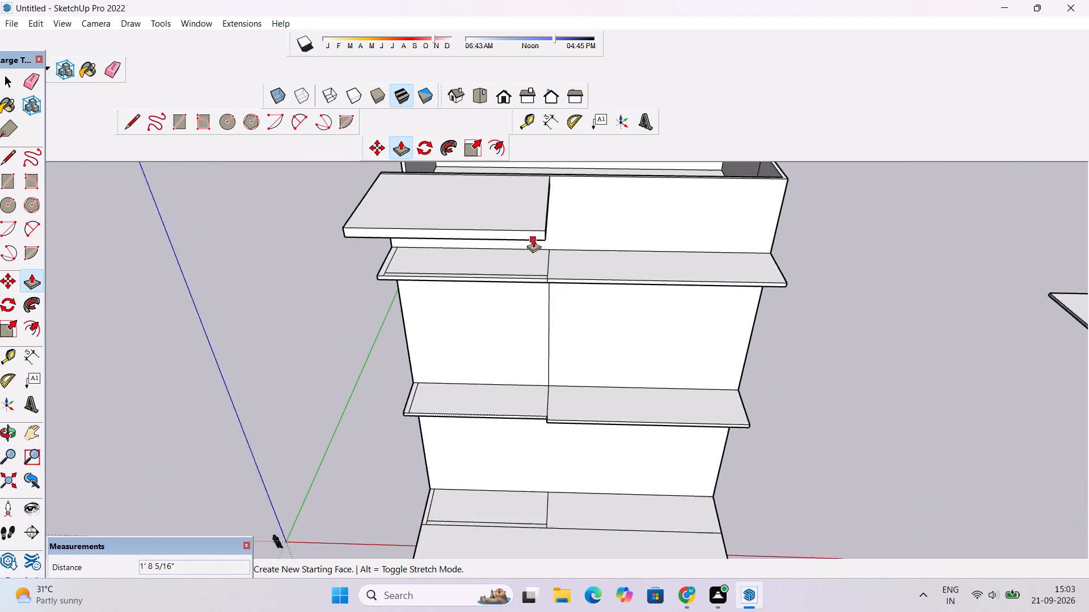
scroll(533, 239, up, 9)
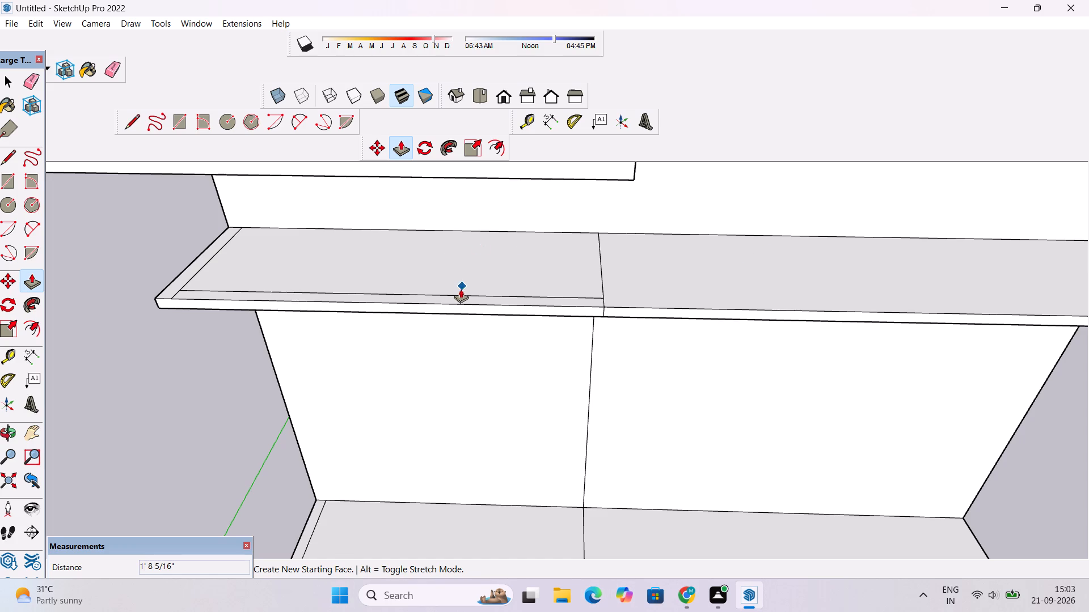
key(space)
text(p)
key(space)
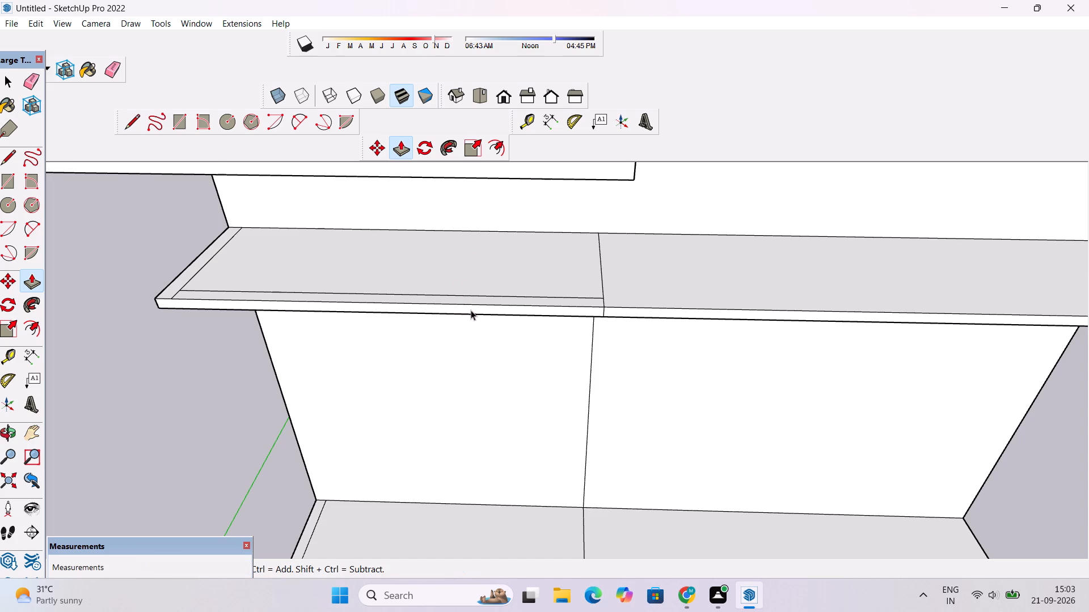
click(471, 310)
key(p)
click(471, 310)
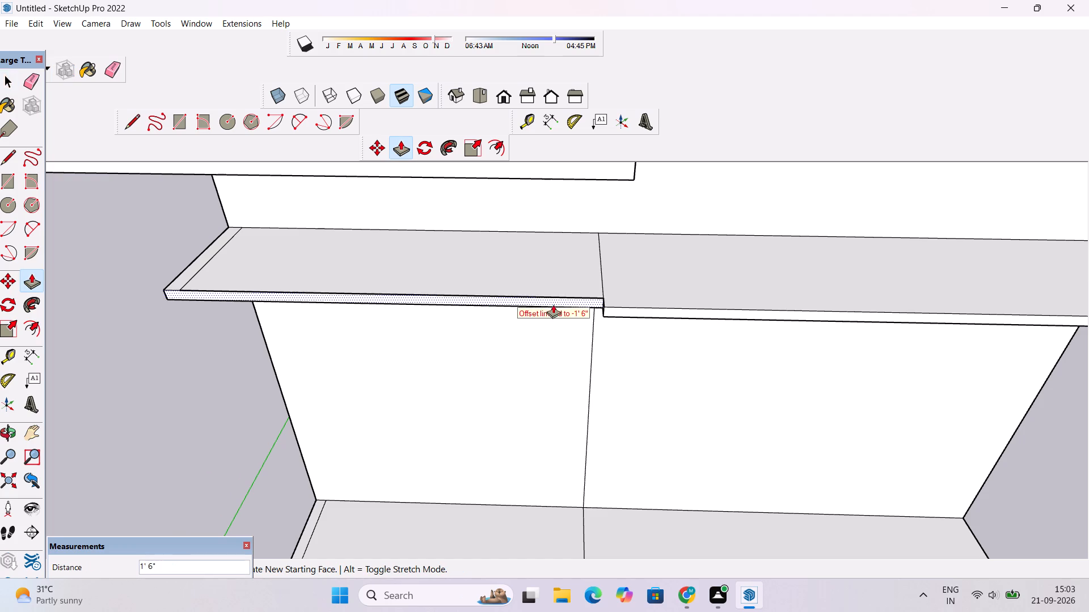
click(602, 296)
Examine the recessed front edges of both overhangs from close up, from above and from the front.
scroll(598, 300, down, 3)
scroll(596, 300, up, 5)
scroll(587, 296, down, 3)
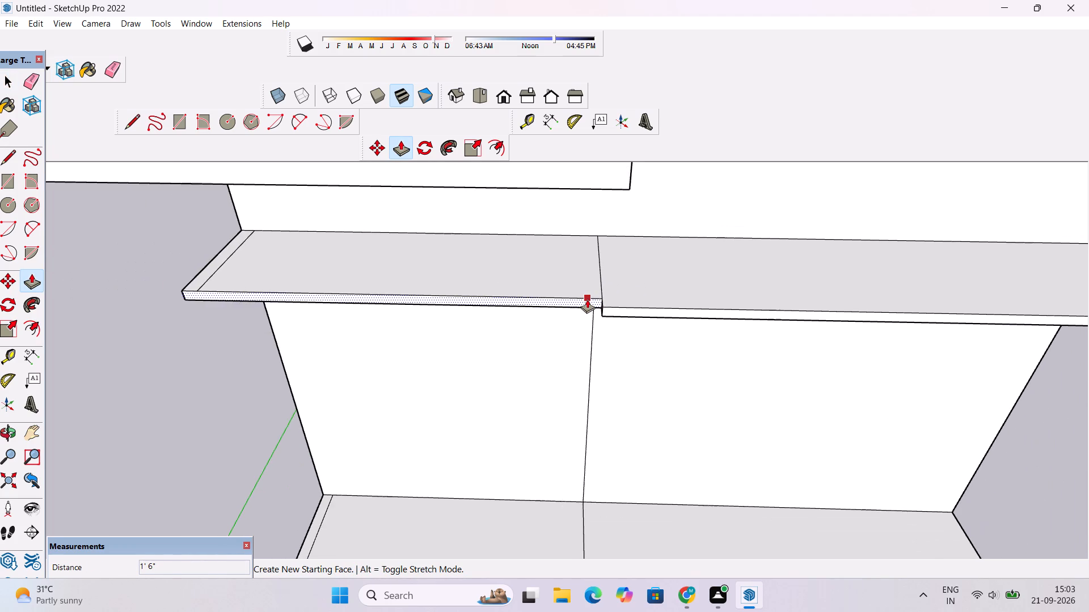
scroll(587, 300, up, 4)
scroll(587, 300, down, 4)
scroll(587, 300, up, 3)
scroll(587, 300, down, 4)
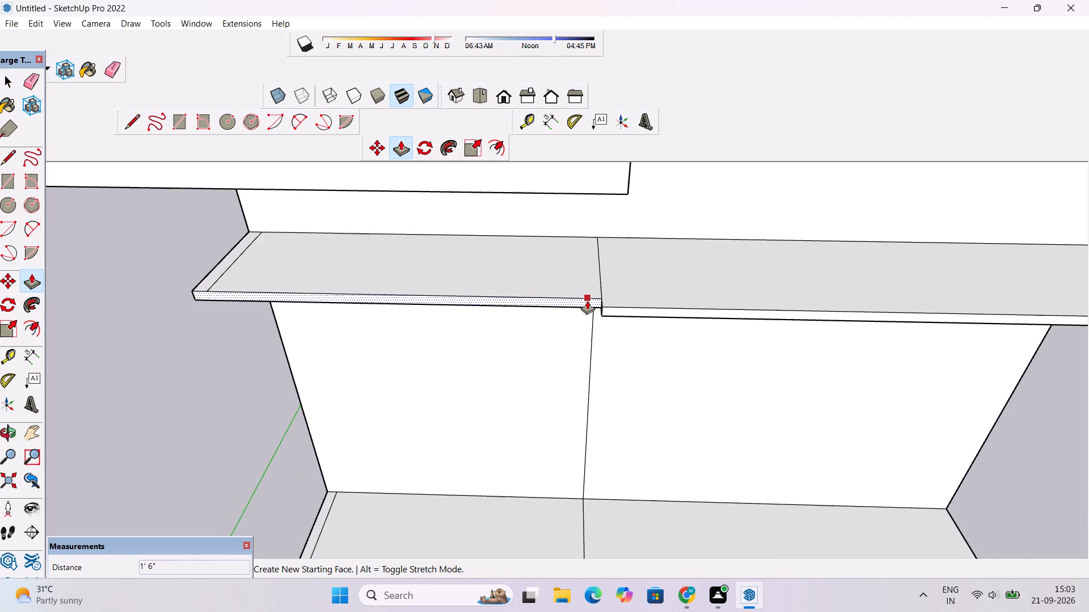
scroll(587, 300, down, 4)
scroll(587, 300, up, 2)
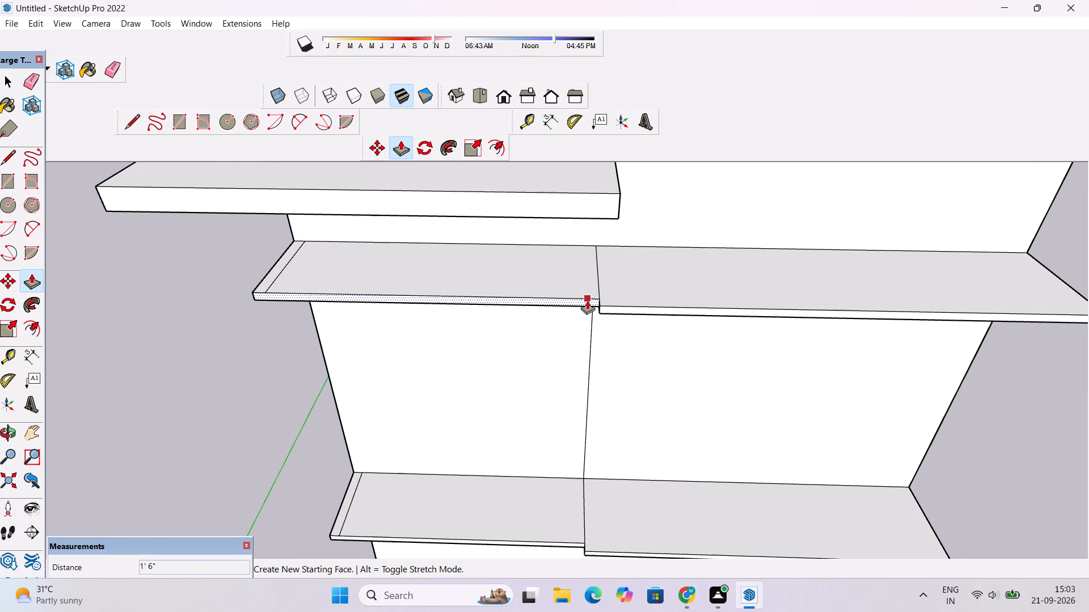
scroll(587, 300, down, 4)
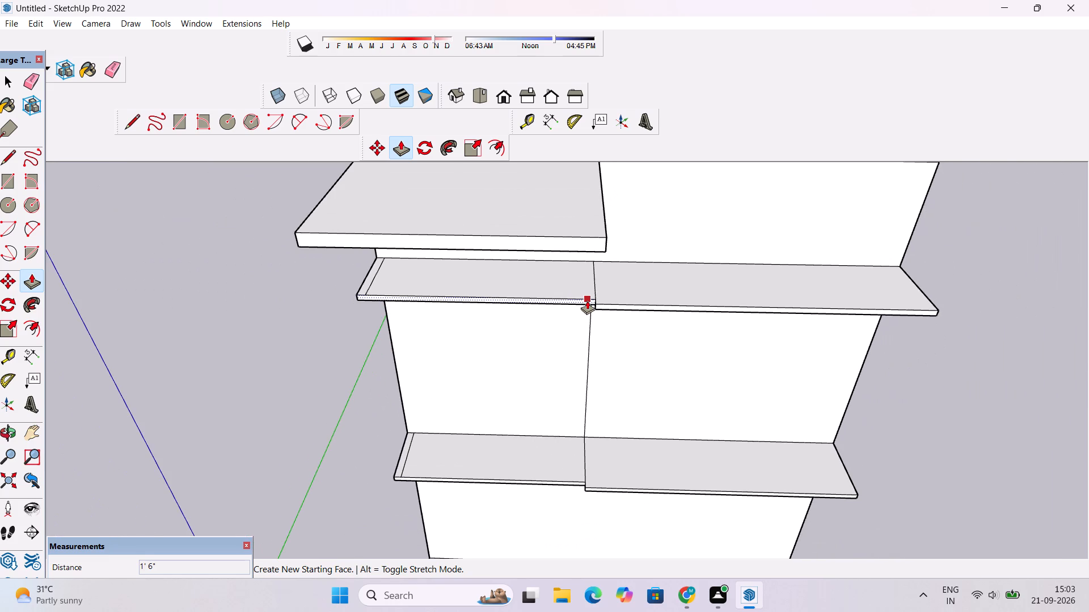
scroll(587, 300, up, 3)
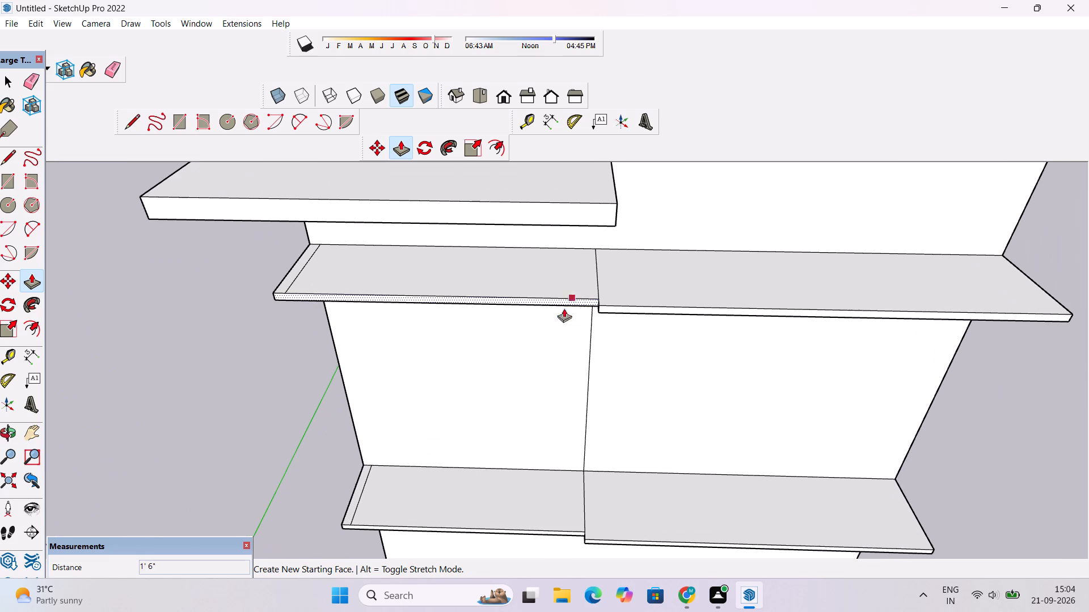
scroll(547, 330, down, 3)
click(12, 431)
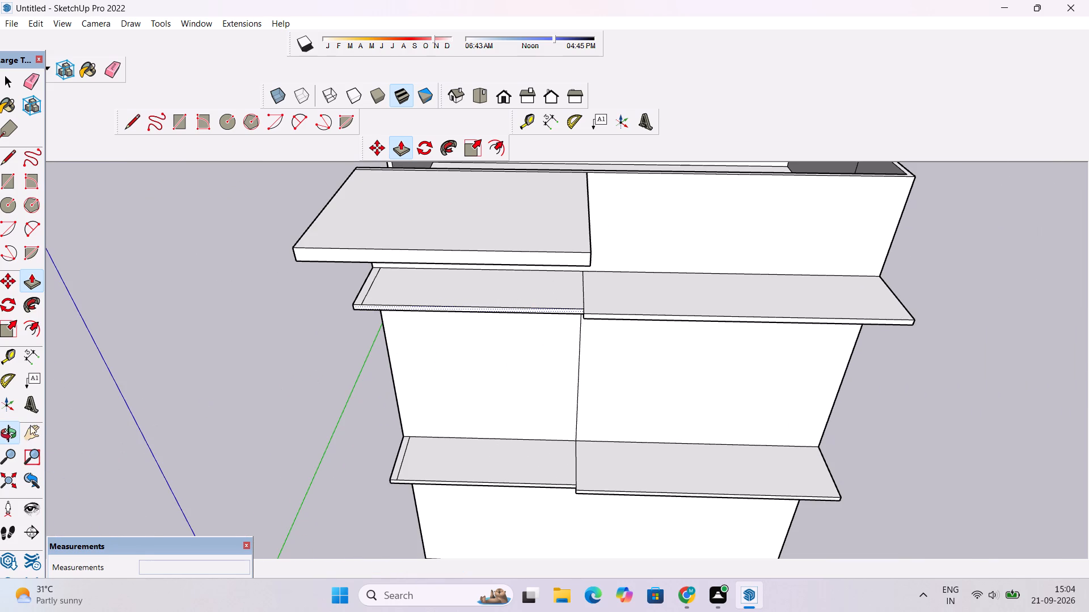
drag(437, 393, 437, 341)
scroll(439, 329, down, 6)
drag(383, 350, 459, 475)
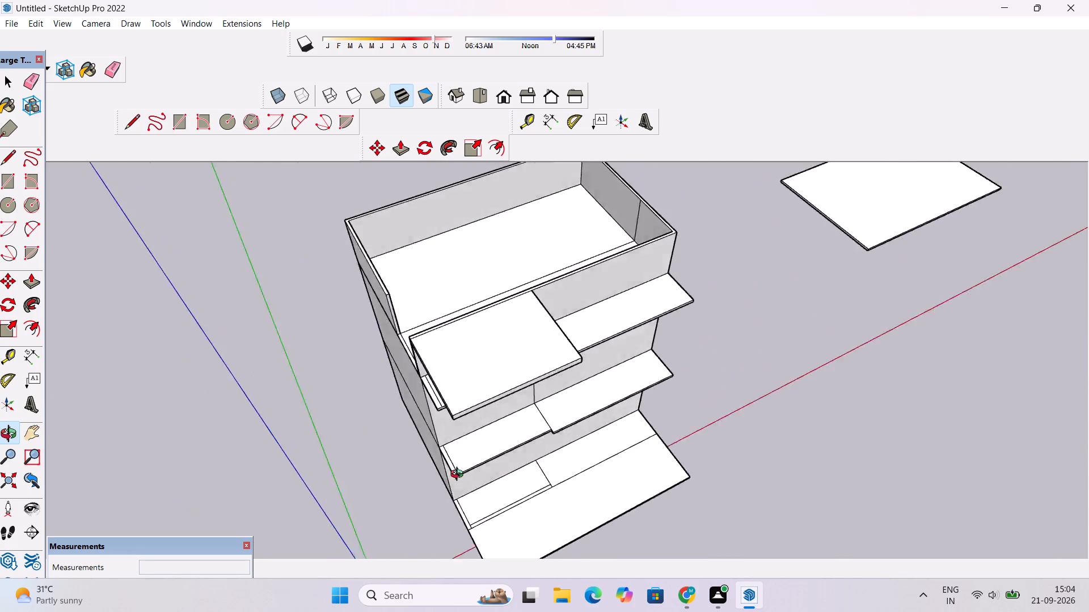
drag(459, 475, 421, 475)
scroll(428, 460, down, 3)
drag(619, 403, 554, 410)
scroll(553, 409, down, 5)
scroll(553, 409, up, 4)
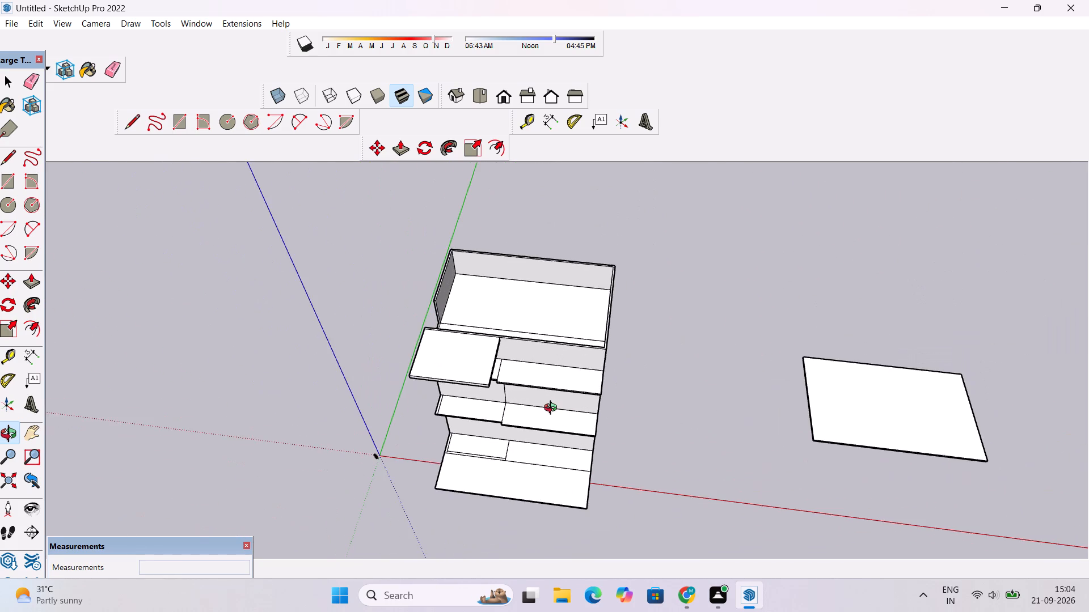
Examine the recessed overhang sections and the whole house from above and from the front.
scroll(553, 409, down, 6)
scroll(553, 409, up, 5)
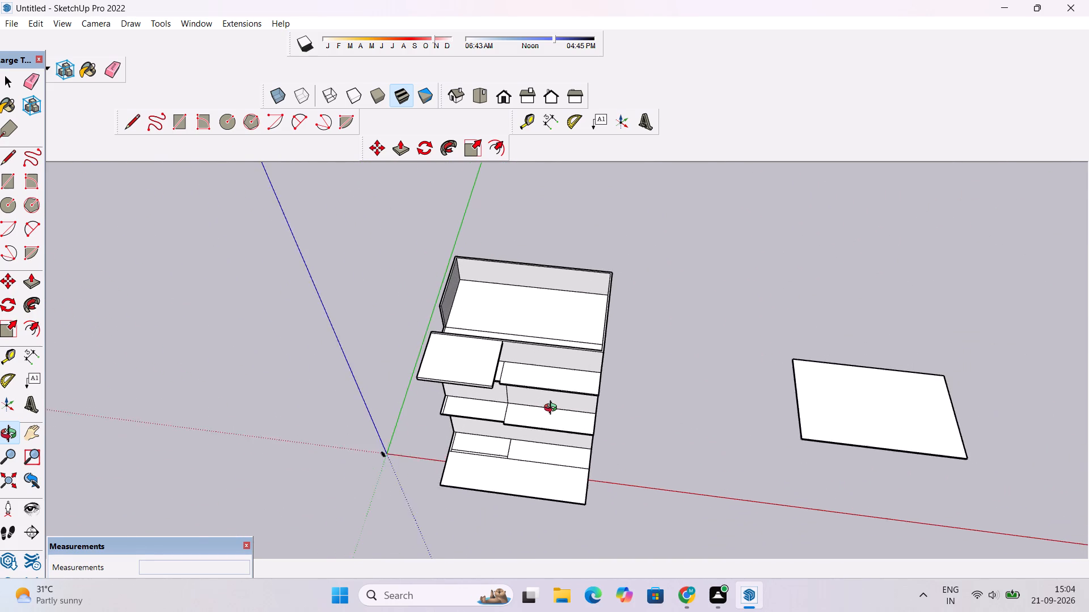
scroll(553, 409, up, 1)
scroll(553, 409, down, 9)
shift+drag(553, 409, 565, 428)
drag(570, 456, 575, 400)
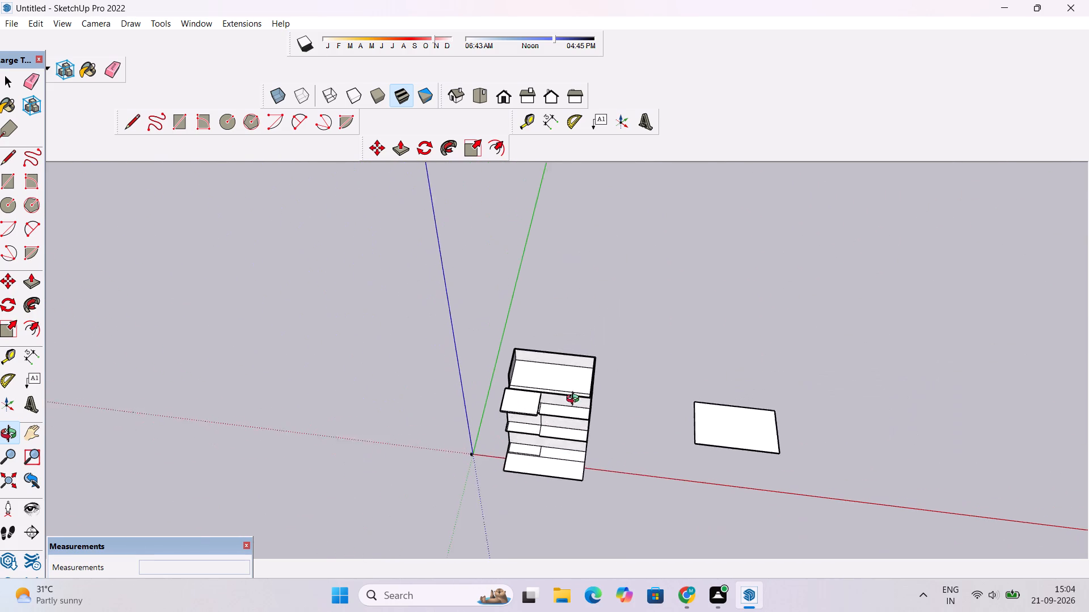
drag(575, 400, 579, 354)
scroll(556, 392, down, 5)
shift+drag(552, 456, 603, 339)
scroll(603, 335, up, 4)
drag(603, 299, 668, 406)
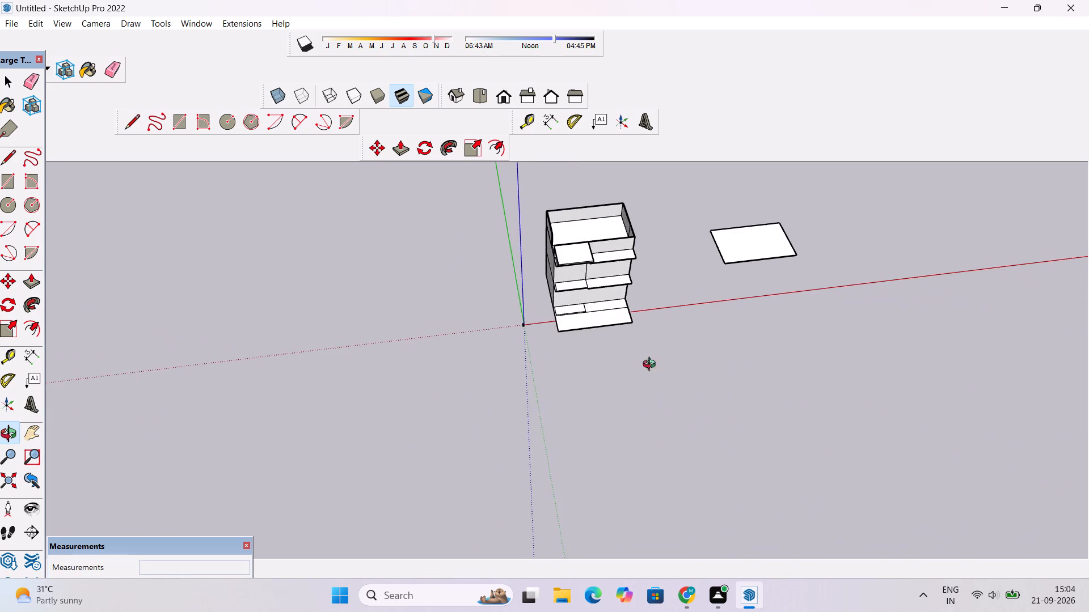
scroll(606, 305, up, 7)
shift+drag(614, 272, 594, 324)
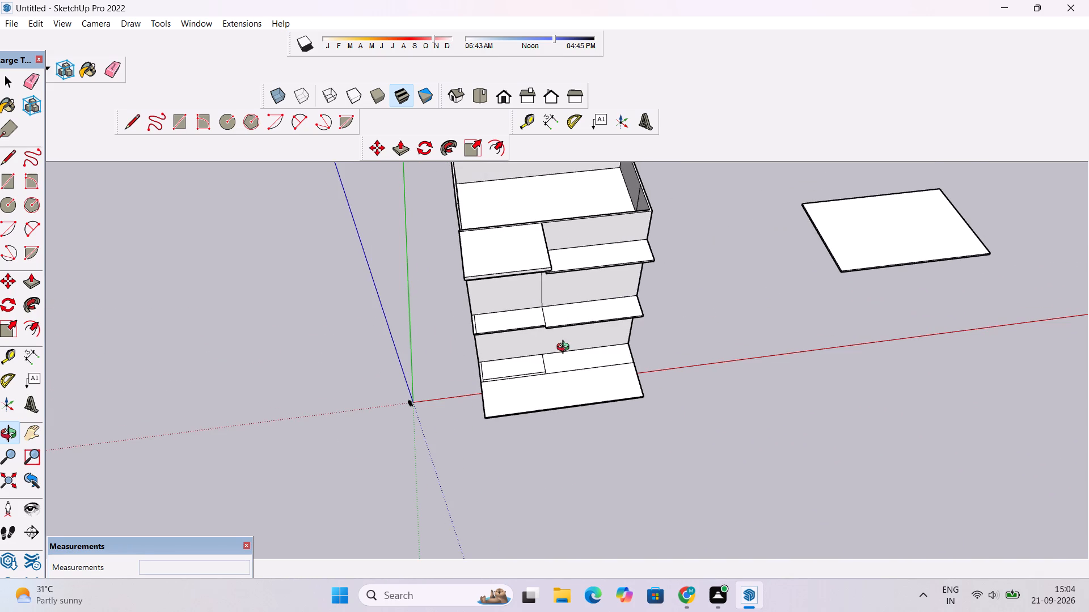
drag(572, 349, 538, 376)
Place a guide line on the lower overhang, offset 1'5" inward from the recessed section's front edge.
scroll(535, 373, up, 2)
drag(535, 369, 539, 403)
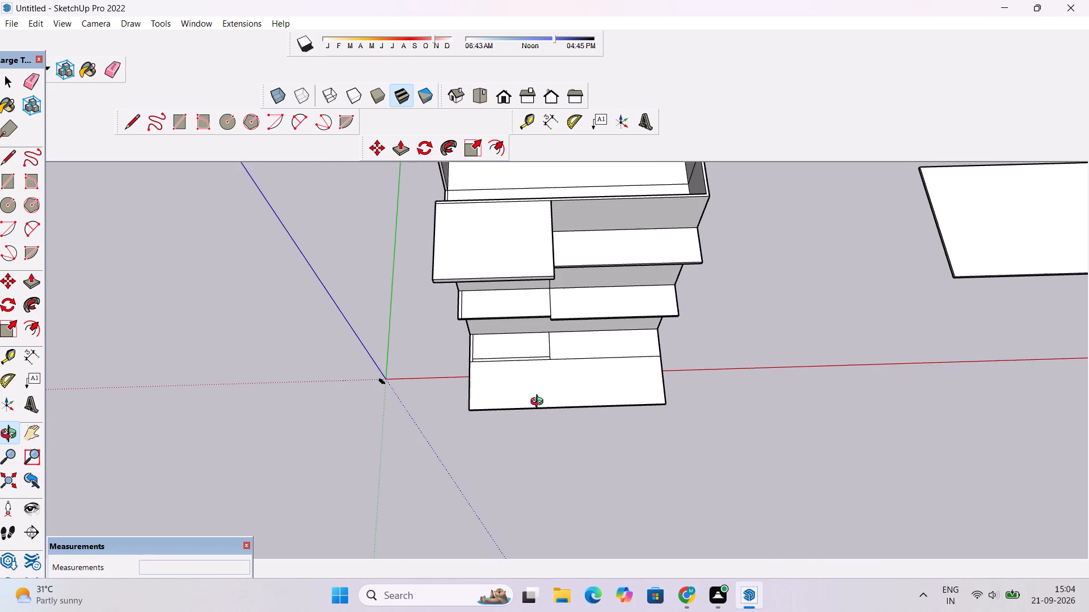
scroll(545, 387, up, 3)
shift+drag(535, 277, 549, 322)
scroll(550, 335, up, 3)
drag(548, 355, 551, 381)
scroll(546, 359, up, 3)
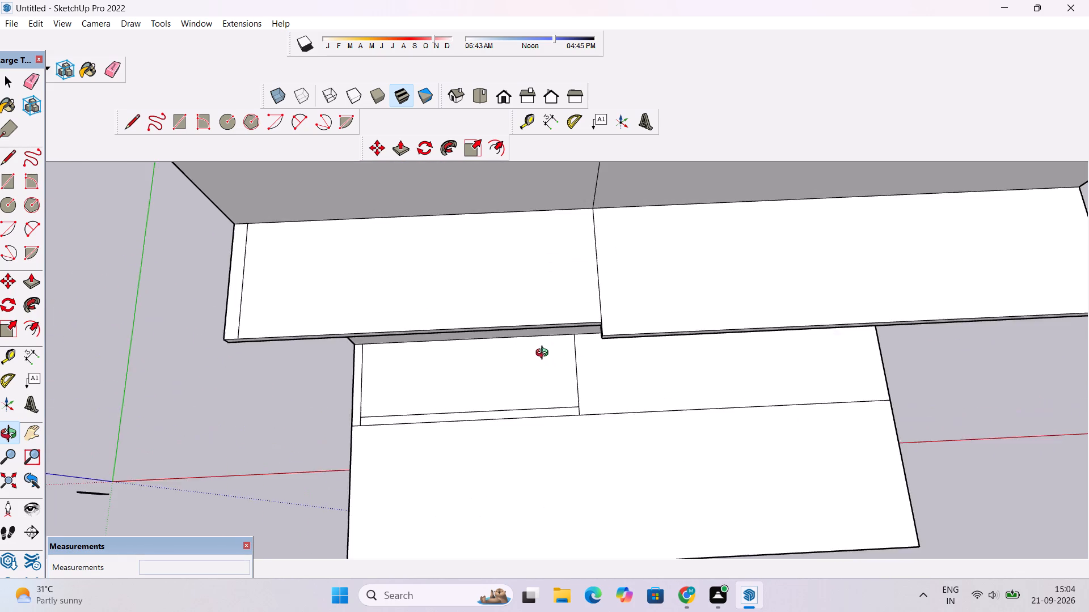
scroll(544, 354, up, 4)
shift+drag(522, 340, 613, 359)
drag(492, 353, 521, 353)
scroll(522, 354, down, 3)
shift+drag(514, 365, 499, 385)
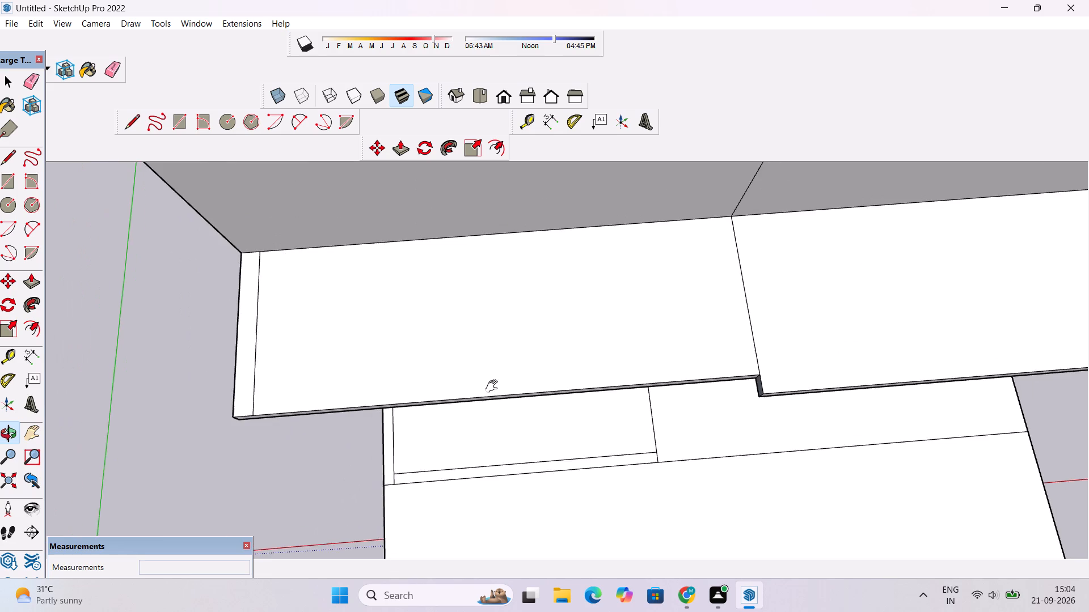
shift+scroll(494, 386, up, 1)
shift+drag(493, 389, 506, 405)
scroll(506, 405, up, 2)
key(t)
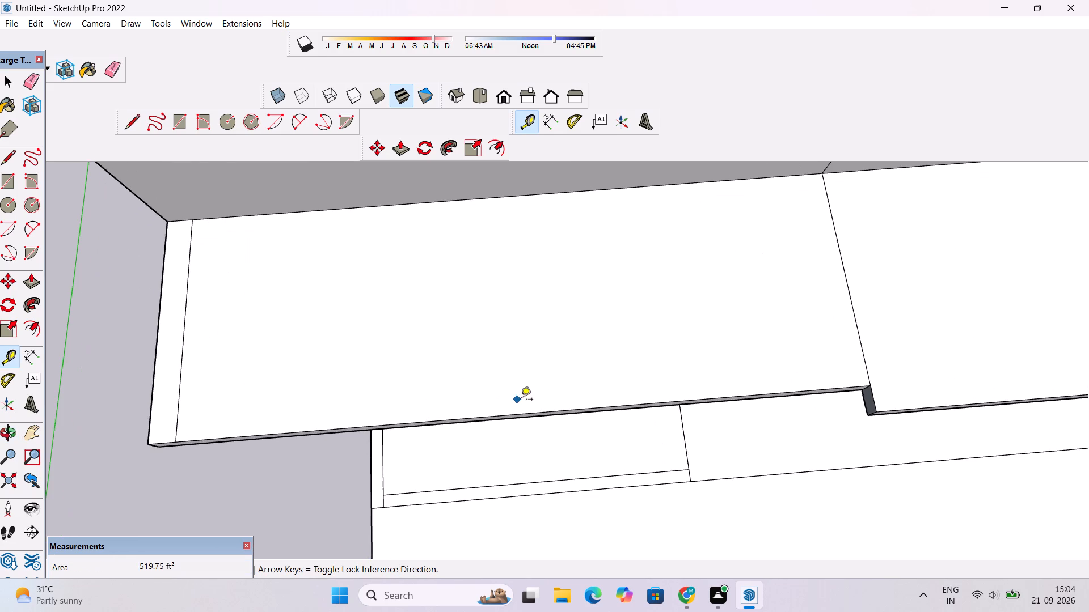
click(501, 413)
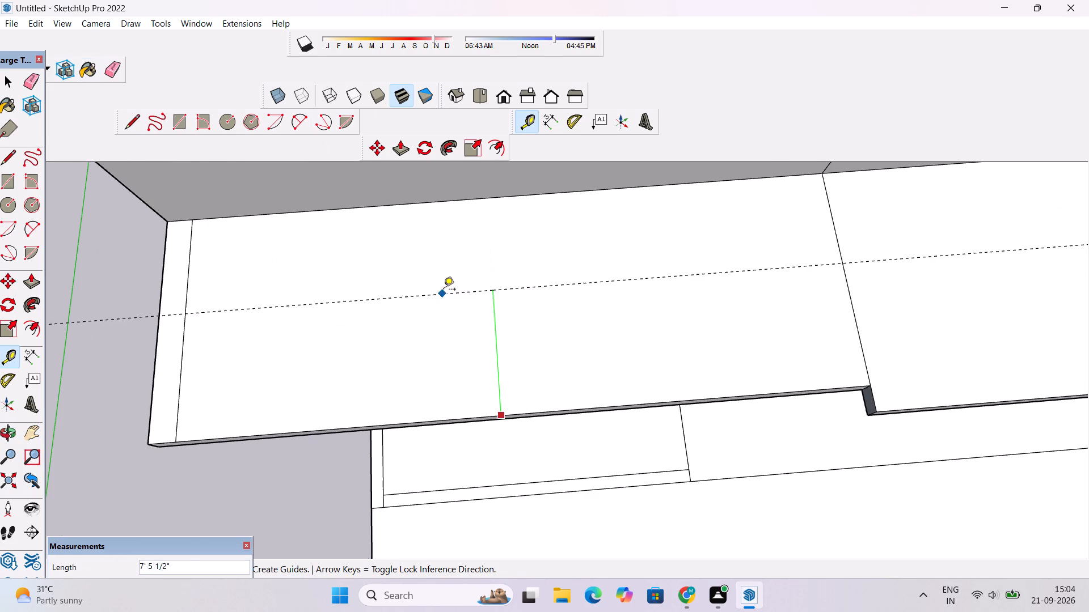
text(1'5")
key(Return)
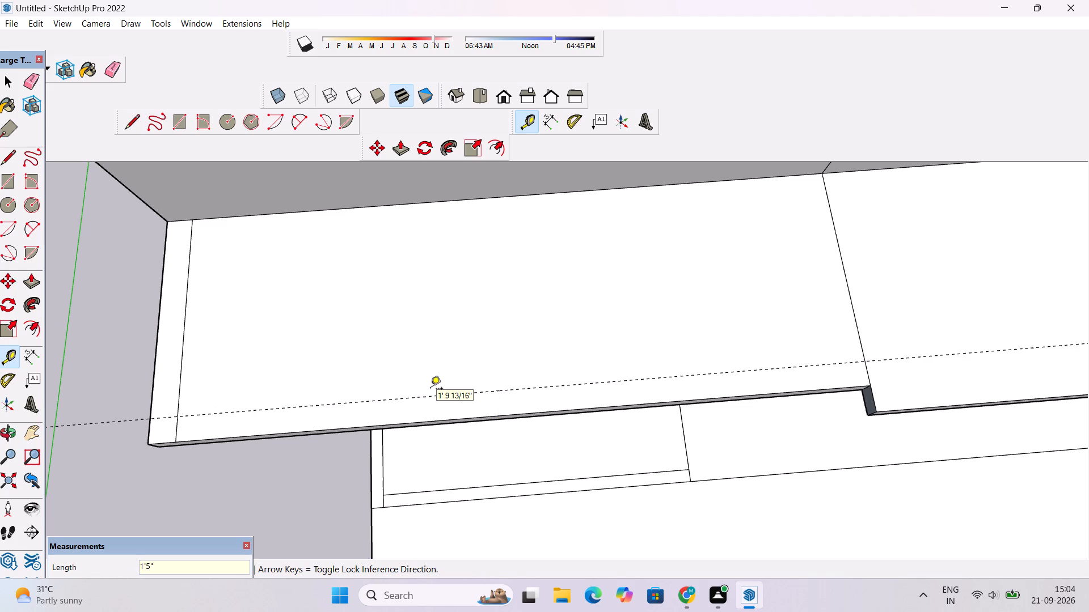
Examine the lower overhang's guide, the canopy and both overhangs from above and from the front.
scroll(385, 485, down, 11)
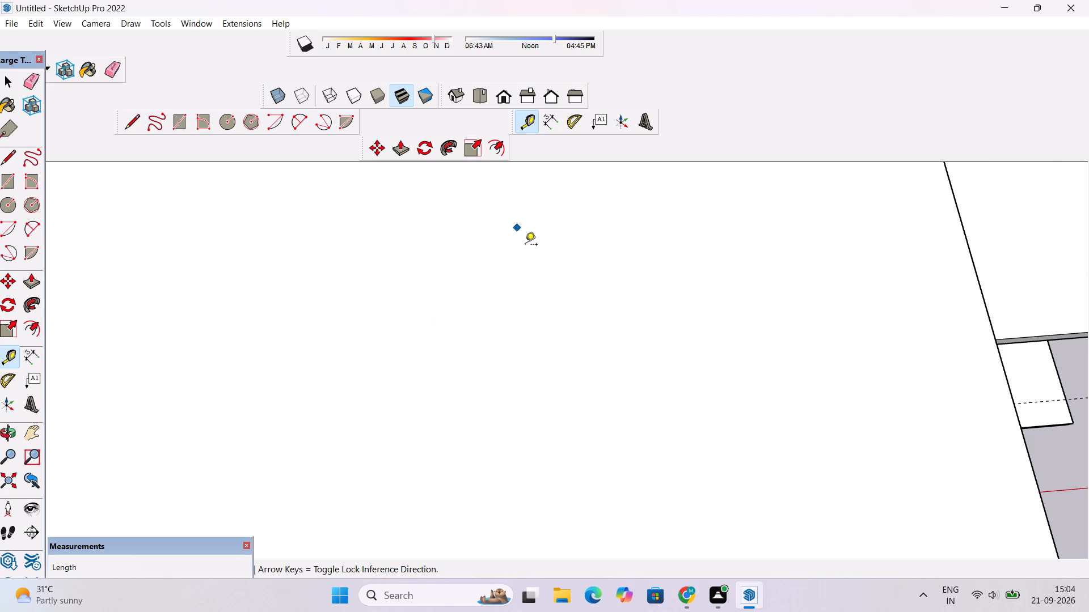
scroll(527, 247, down, 20)
scroll(527, 247, down, 2)
scroll(542, 356, down, 11)
scroll(537, 420, up, 9)
key(o)
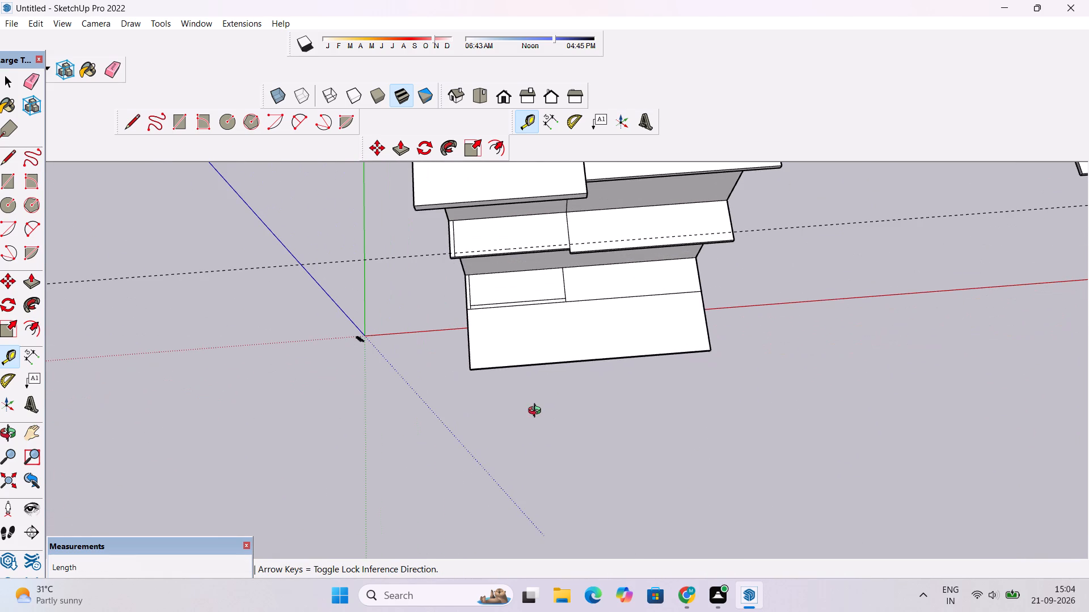
drag(534, 415, 528, 329)
shift+drag(525, 312, 522, 409)
scroll(525, 393, down, 5)
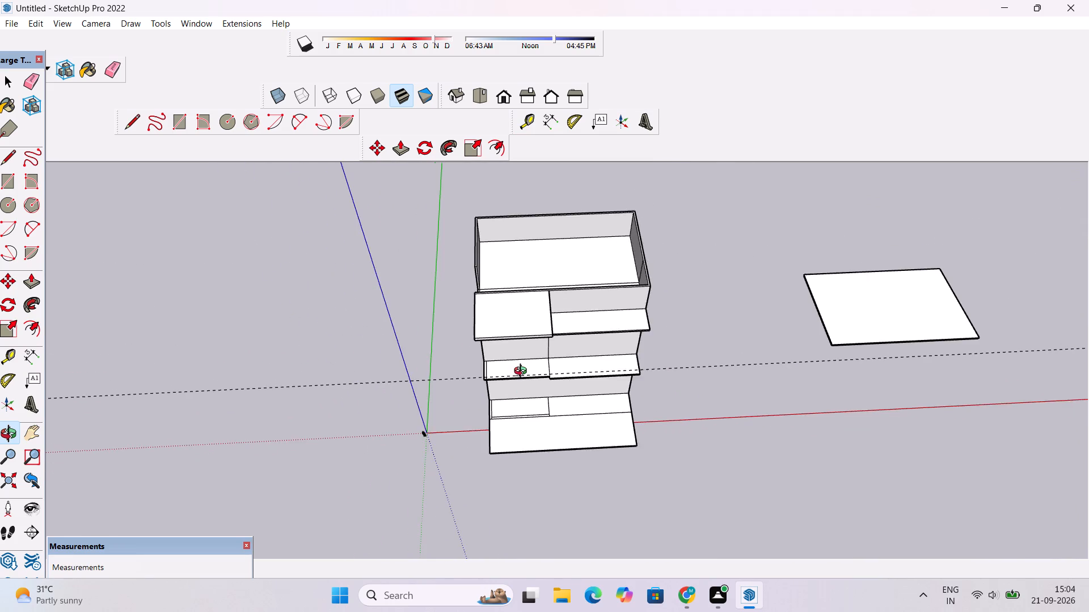
scroll(523, 372, up, 3)
drag(568, 350, 607, 239)
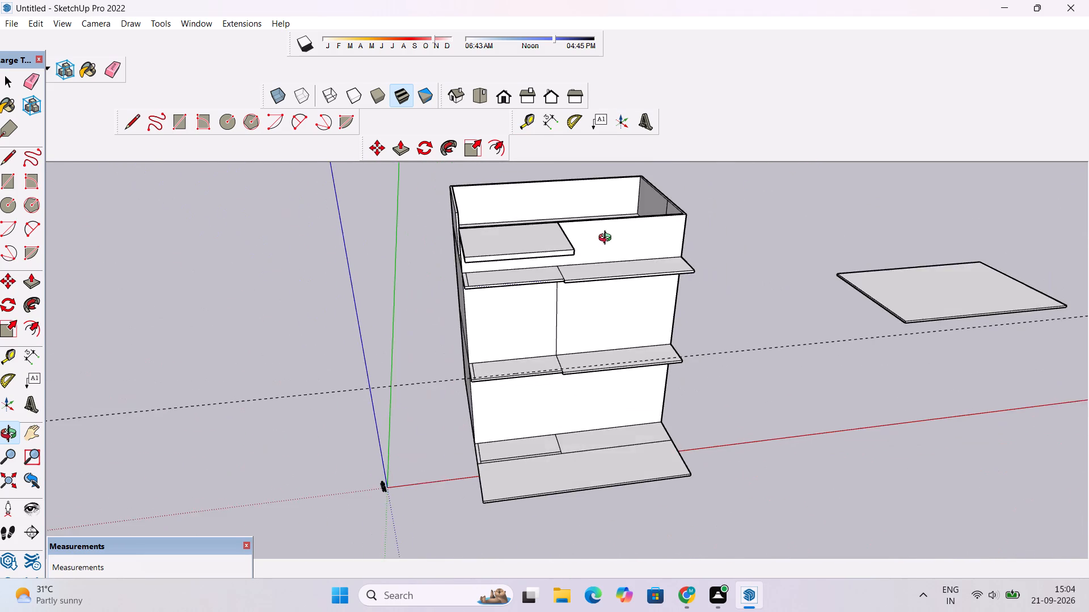
scroll(540, 269, up, 8)
drag(554, 273, 525, 288)
scroll(508, 289, down, 6)
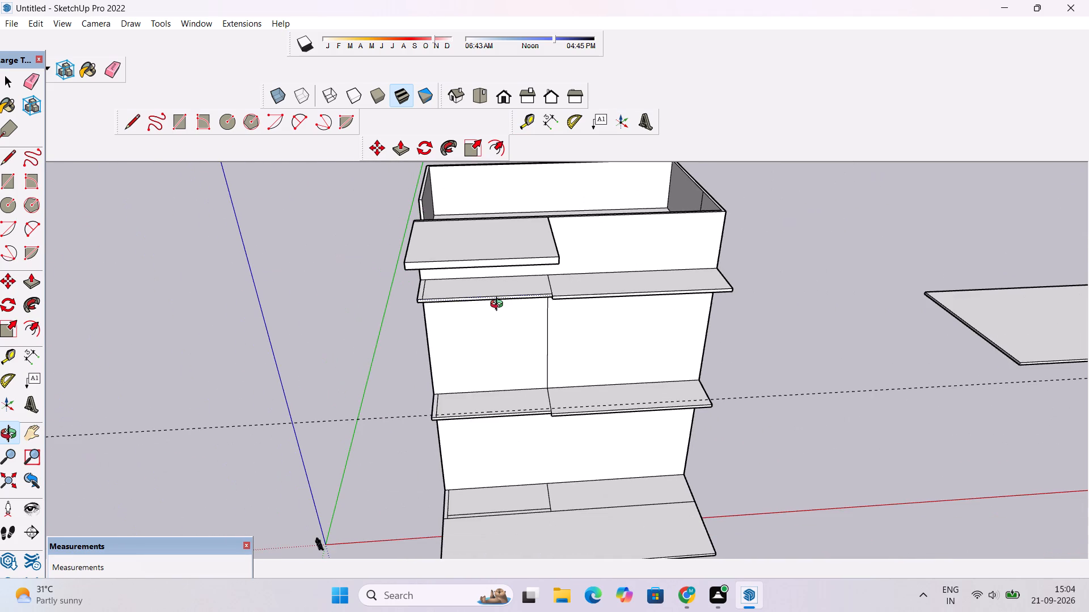
scroll(499, 307, down, 2)
drag(502, 318, 469, 347)
scroll(465, 344, down, 2)
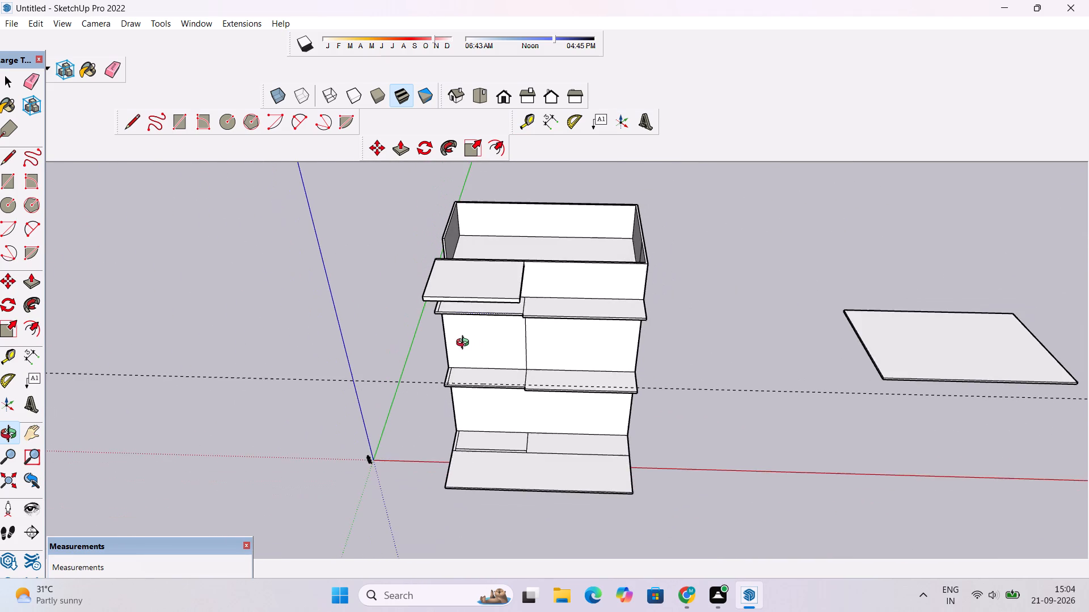
drag(465, 339, 469, 373)
scroll(465, 386, up, 2)
scroll(465, 386, down, 3)
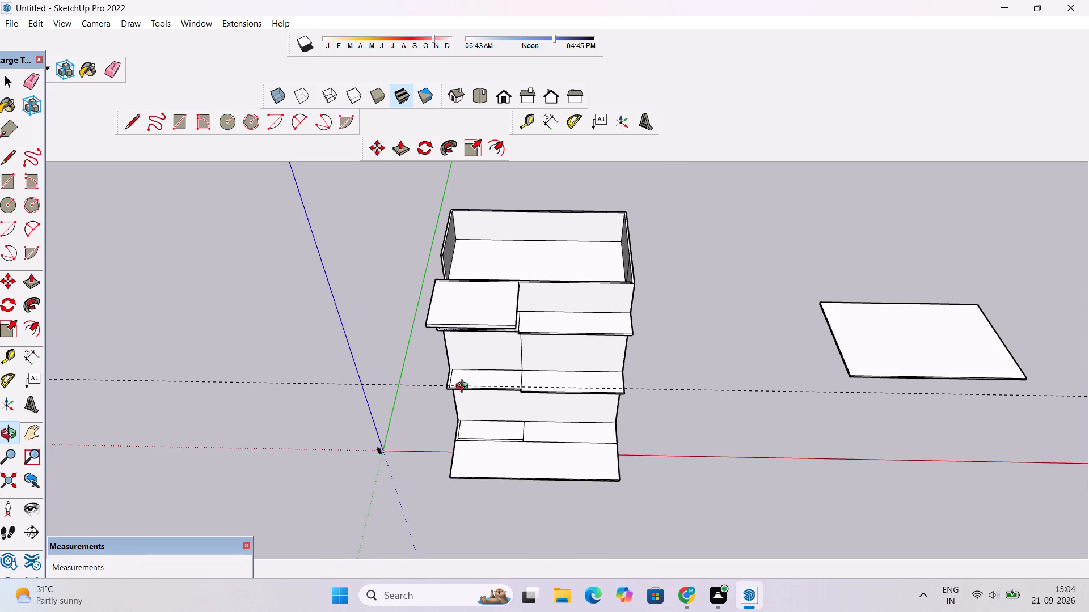
scroll(460, 397, up, 1)
scroll(459, 393, down, 3)
drag(462, 382, 461, 403)
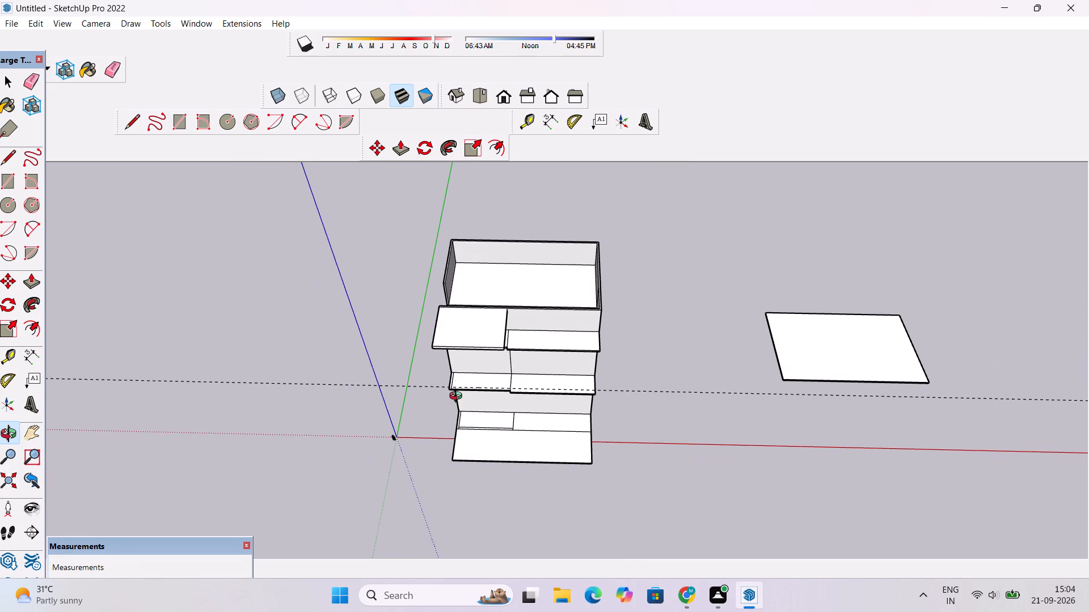
scroll(458, 388, up, 4)
shift+drag(461, 384, 466, 402)
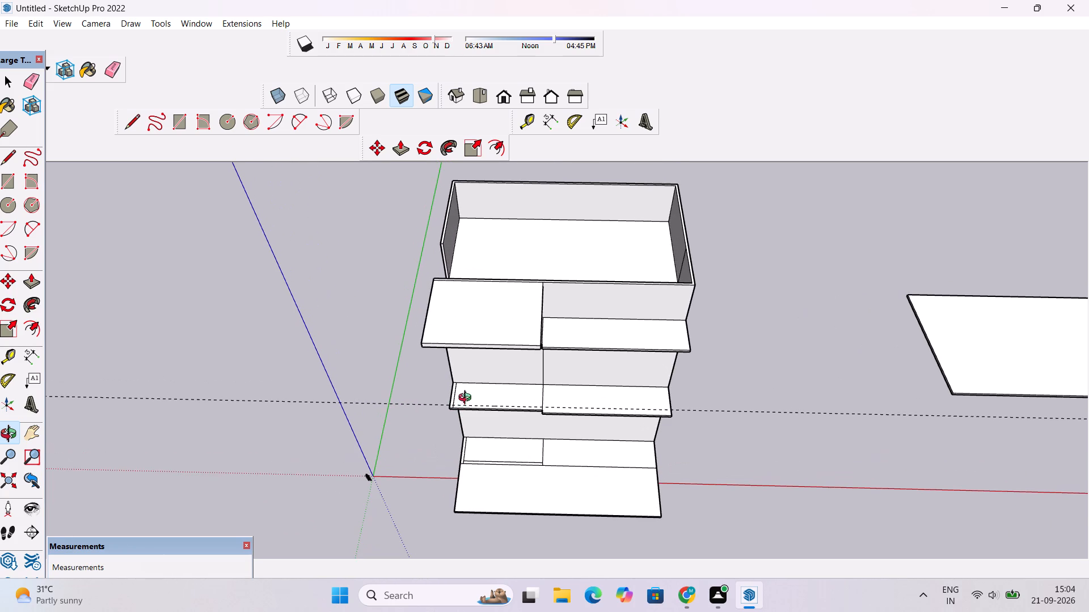
shift+drag(467, 389, 478, 413)
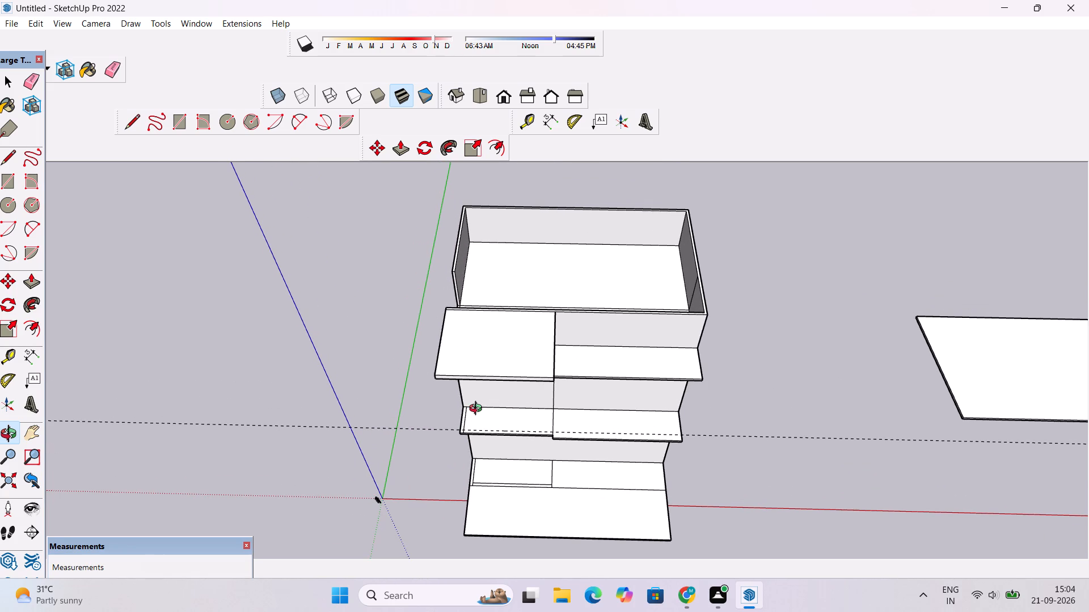
shift+drag(478, 410, 481, 418)
drag(488, 413, 445, 421)
drag(434, 421, 476, 418)
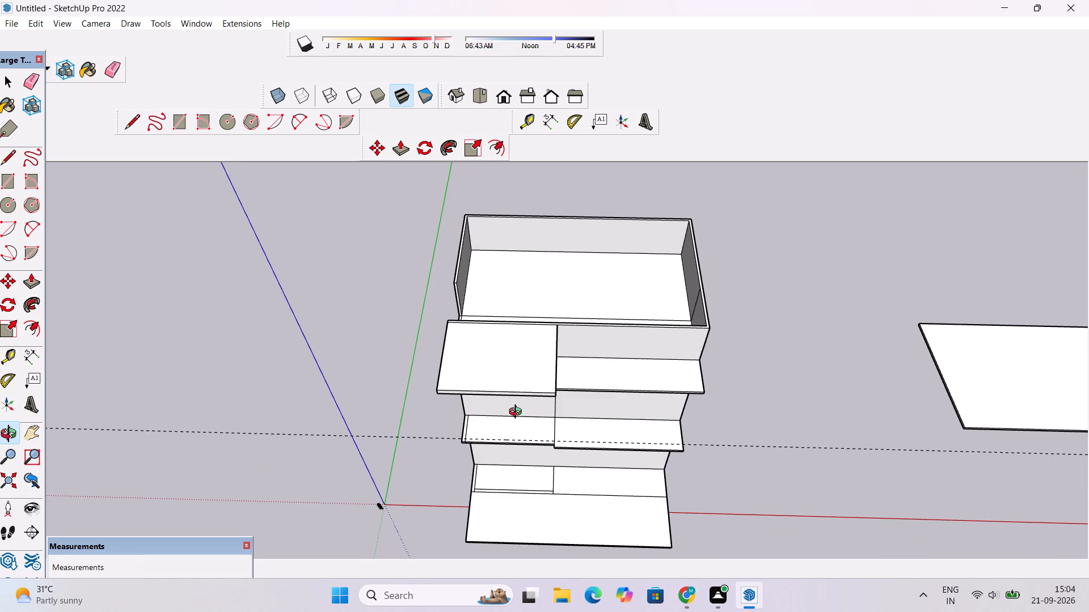
scroll(563, 379, down, 3)
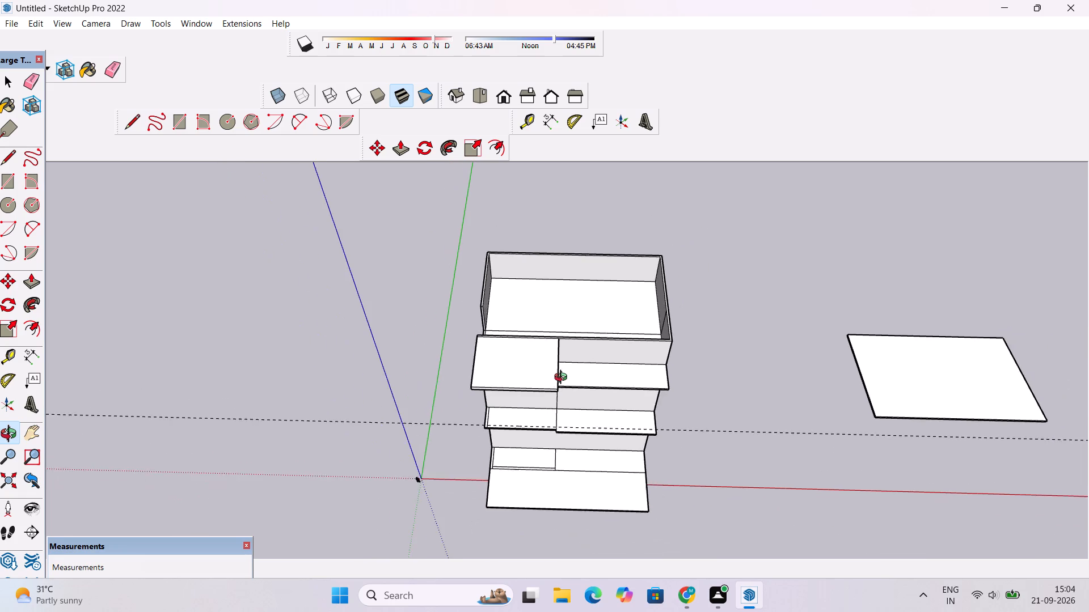
shift+drag(563, 379, 582, 414)
scroll(580, 411, down, 2)
scroll(579, 410, up, 3)
drag(576, 415, 577, 433)
scroll(559, 434, up, 2)
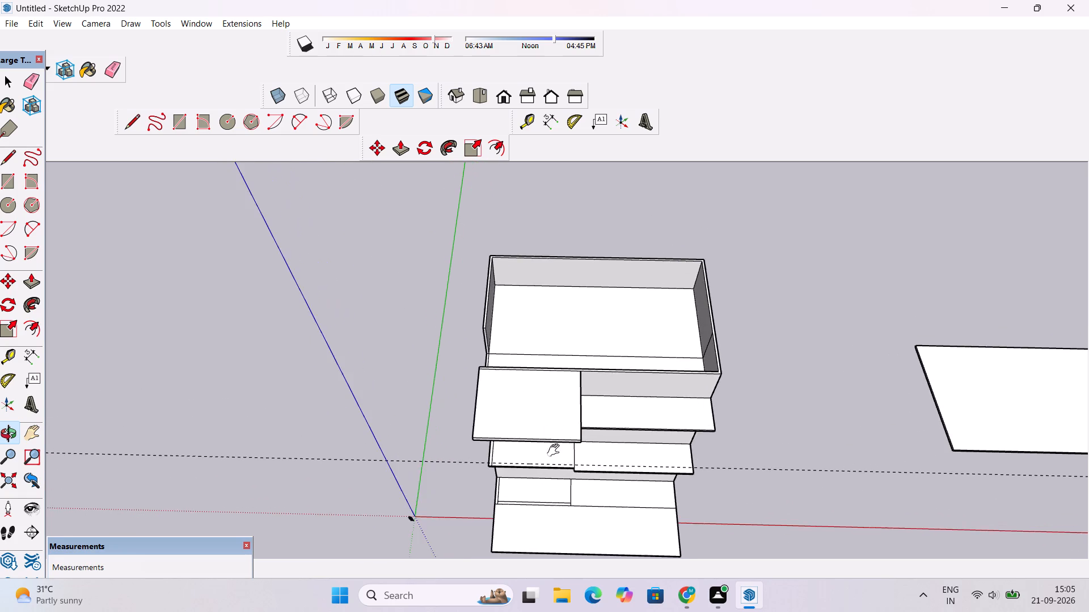
shift+drag(556, 451, 579, 367)
drag(576, 396, 622, 260)
Place a guide line on the upper overhang, offset 1'5" inward from the recessed section's front edge.
scroll(613, 279, up, 9)
drag(583, 305, 550, 350)
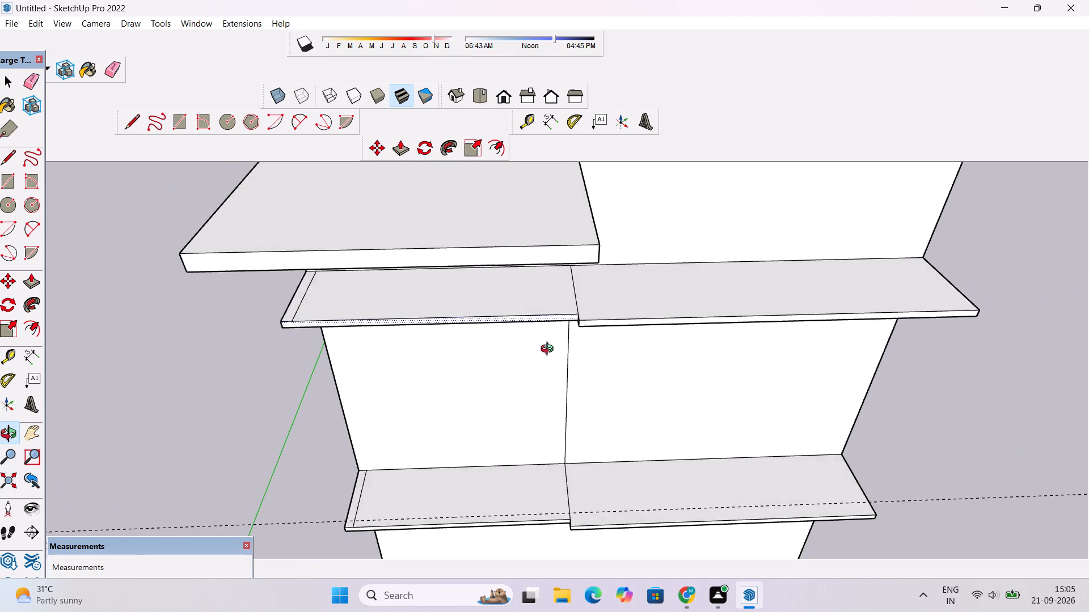
drag(550, 350, 556, 357)
scroll(538, 316, up, 7)
shift+drag(544, 323, 588, 343)
shift+drag(555, 359, 550, 371)
scroll(542, 360, down, 1)
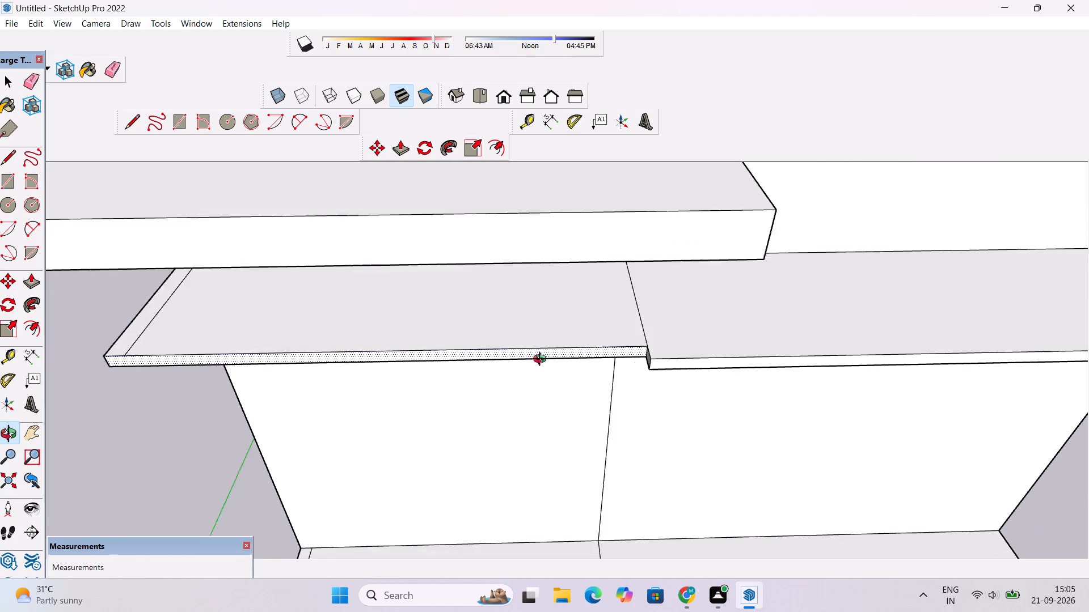
scroll(542, 360, down, 2)
shift+drag(558, 355, 586, 351)
shift+scroll(546, 347, up, 3)
click(543, 346)
scroll(543, 350, up, 2)
key(t)
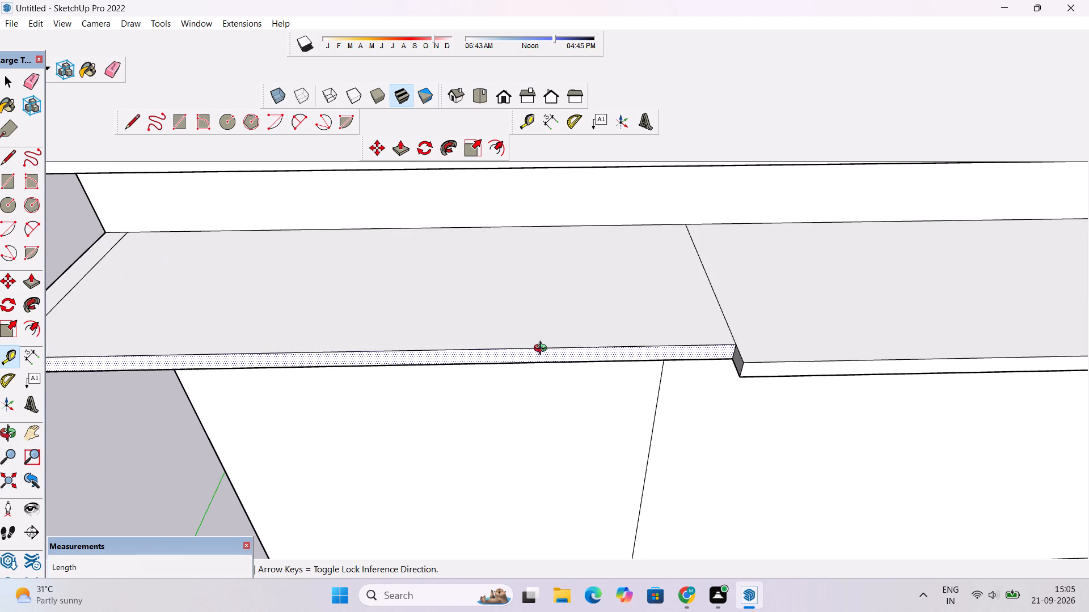
click(470, 347)
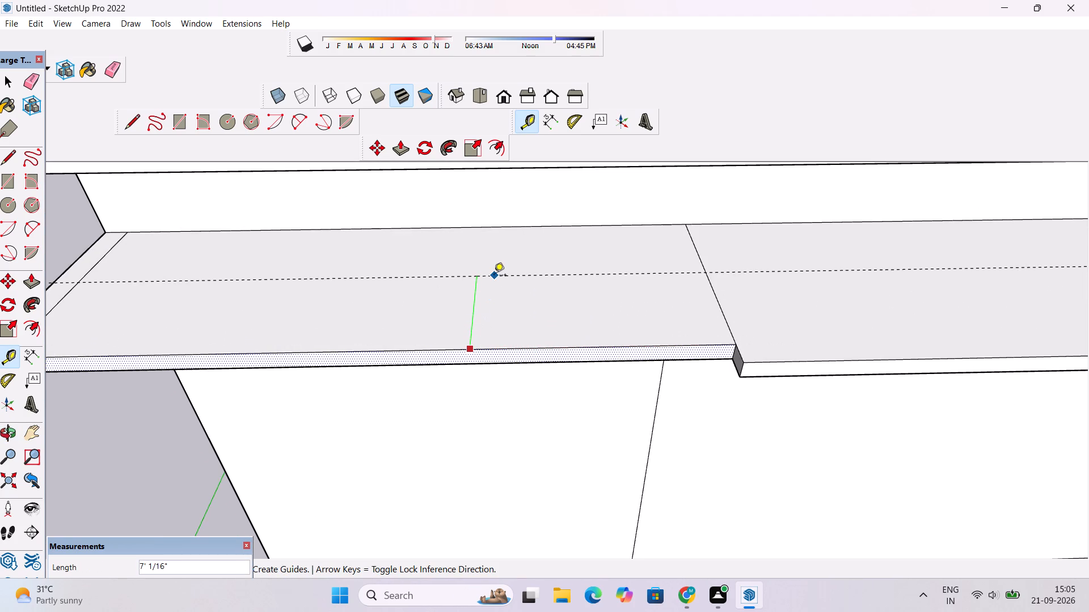
text(1'5")
key(Return)
Draw a 38' 6" line along the upper overhang's guide, from the cross line to the side border line.
scroll(520, 309, down, 1)
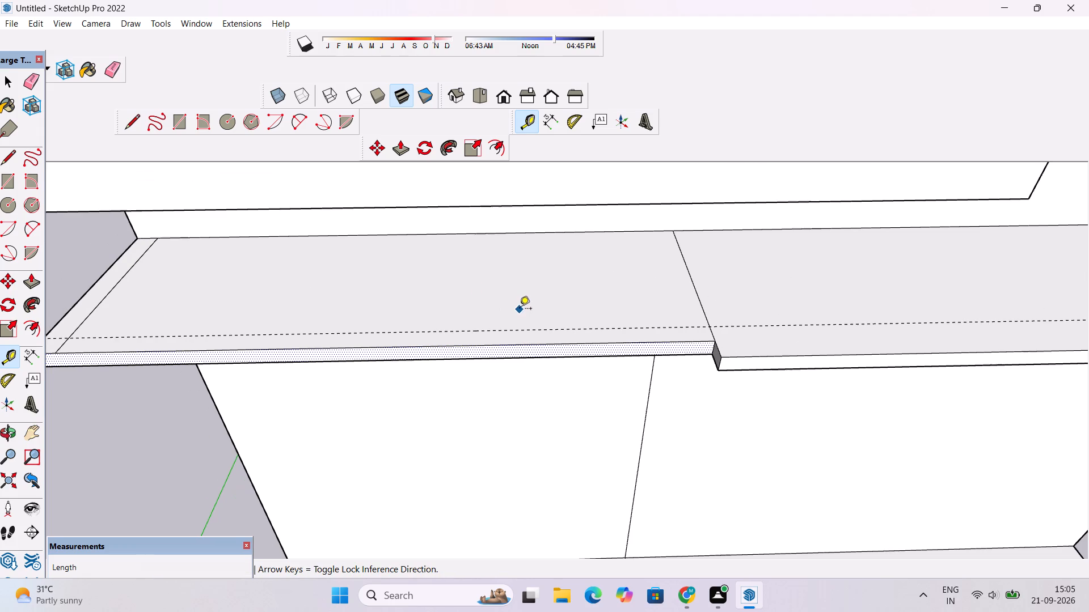
click(127, 119)
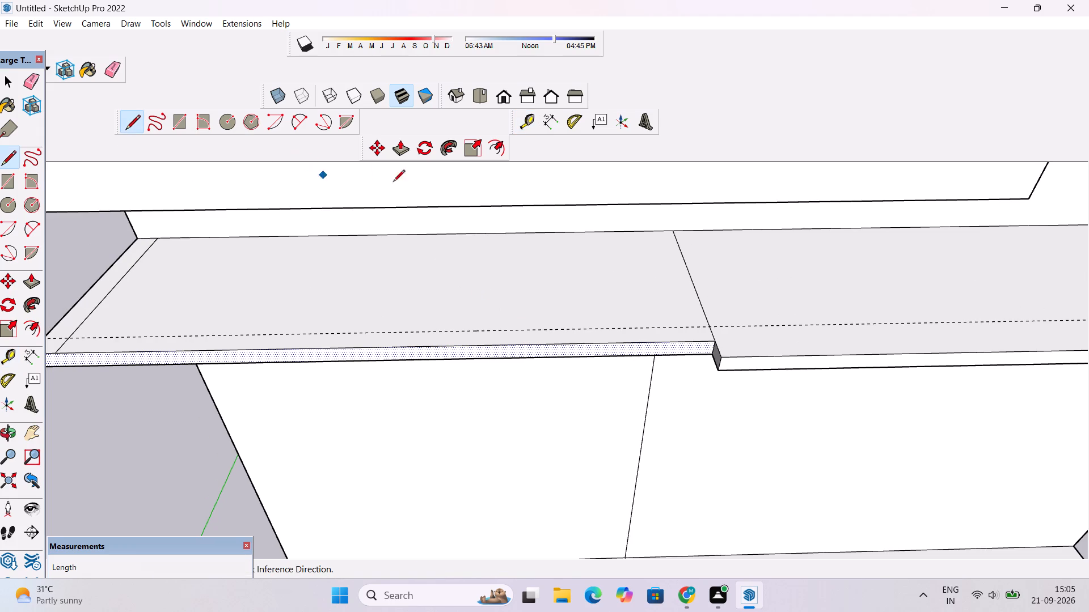
scroll(478, 189, down, 1)
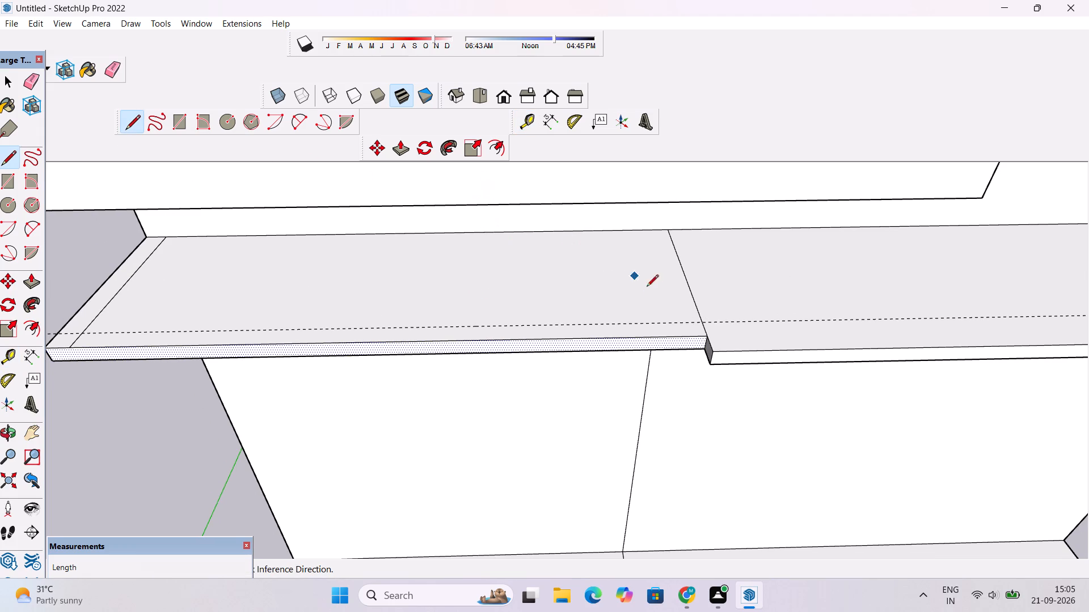
click(702, 322)
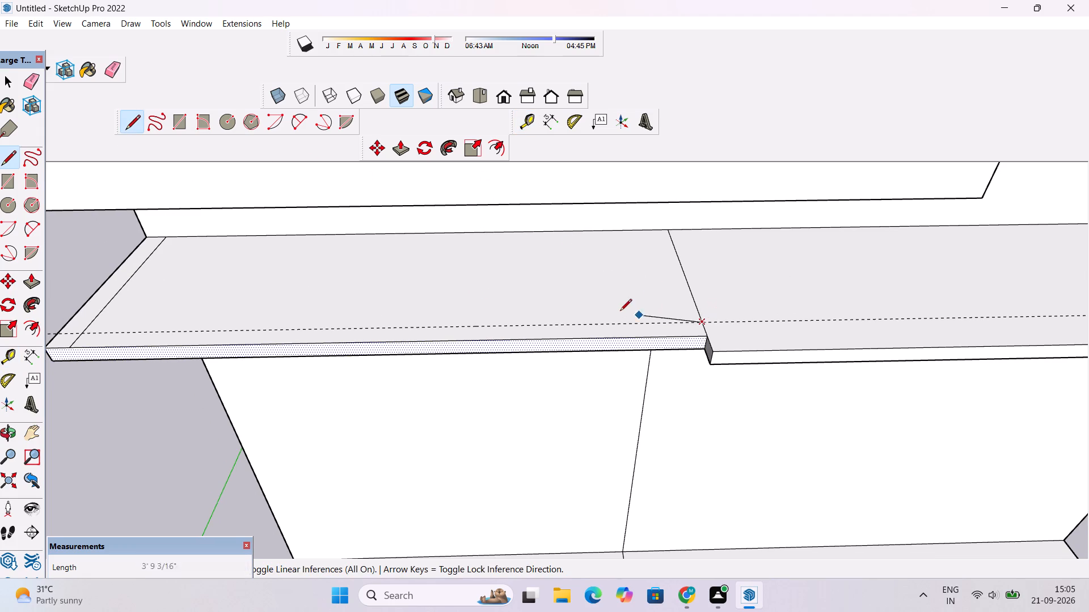
scroll(617, 312, down, 5)
scroll(292, 326, up, 2)
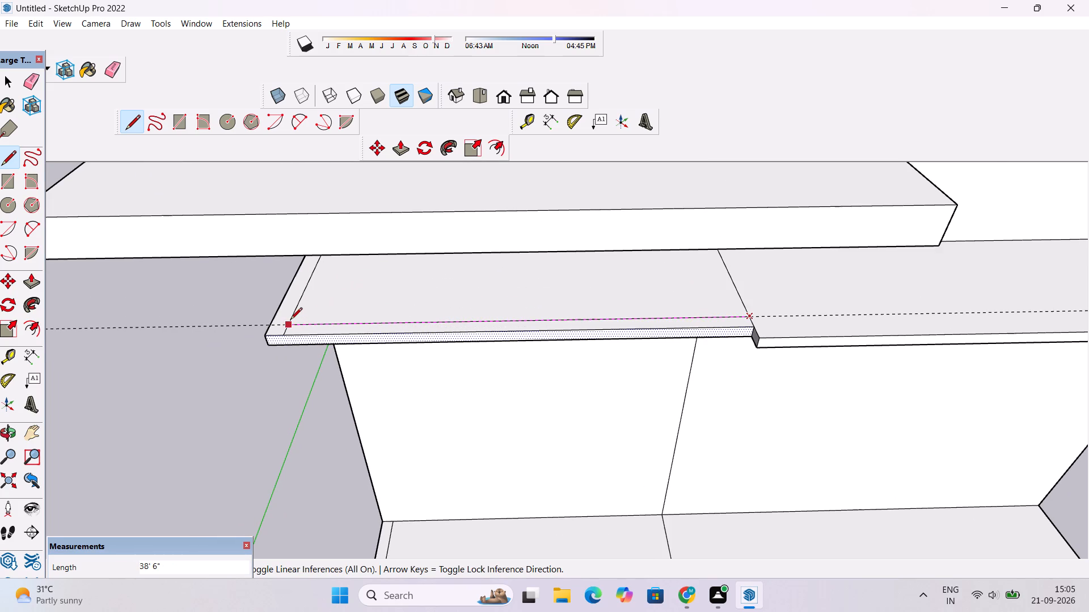
click(288, 325)
Draw a 38' 6" line along the lower overhang's guide, from the cross line to the side border line.
scroll(294, 303, down, 10)
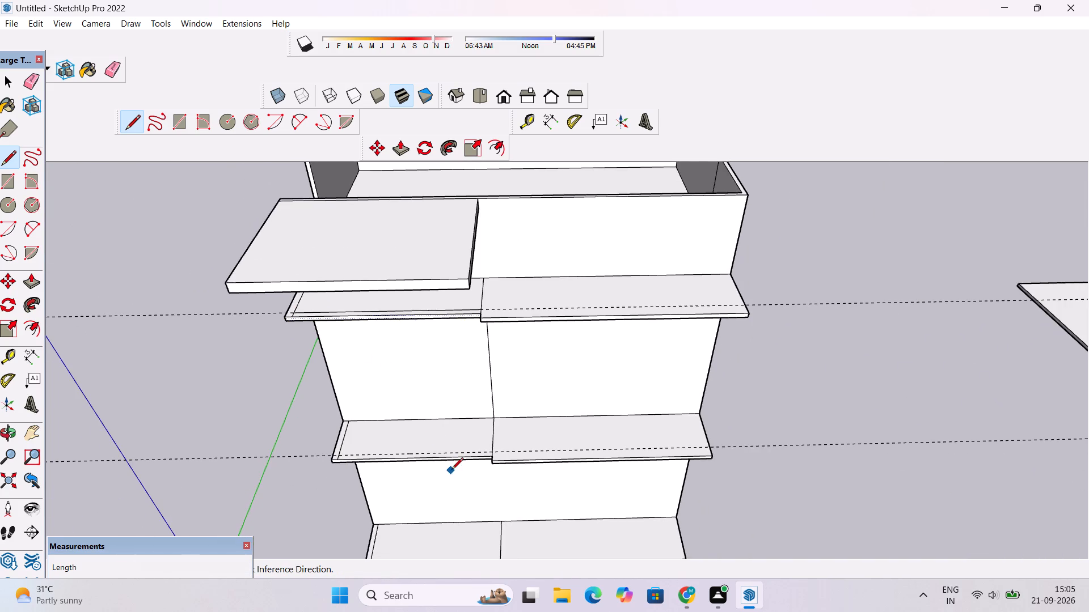
scroll(451, 470, up, 8)
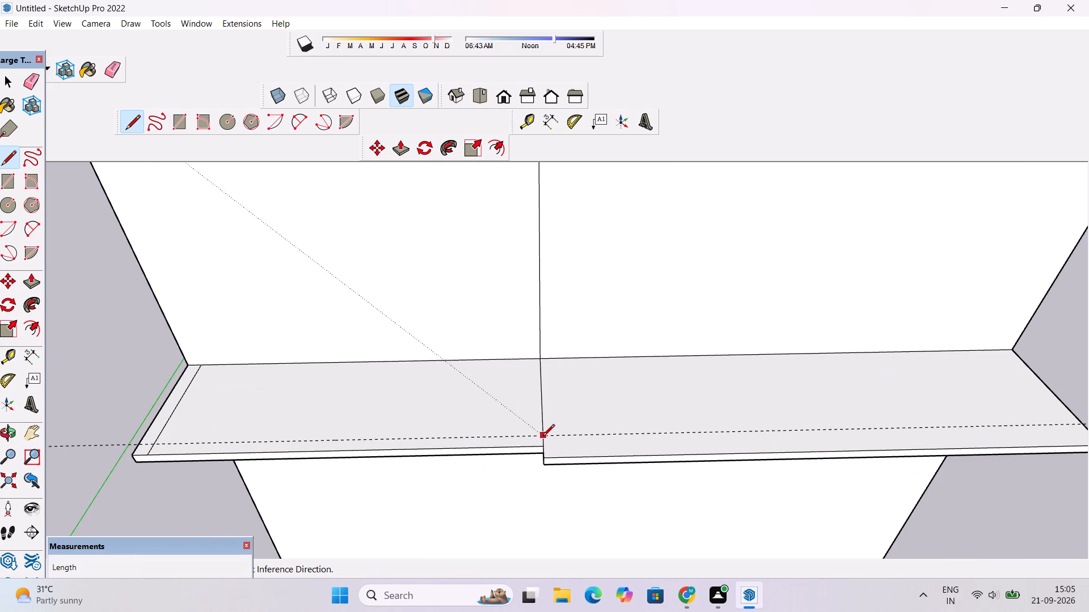
scroll(543, 435, down, 1)
scroll(544, 435, up, 3)
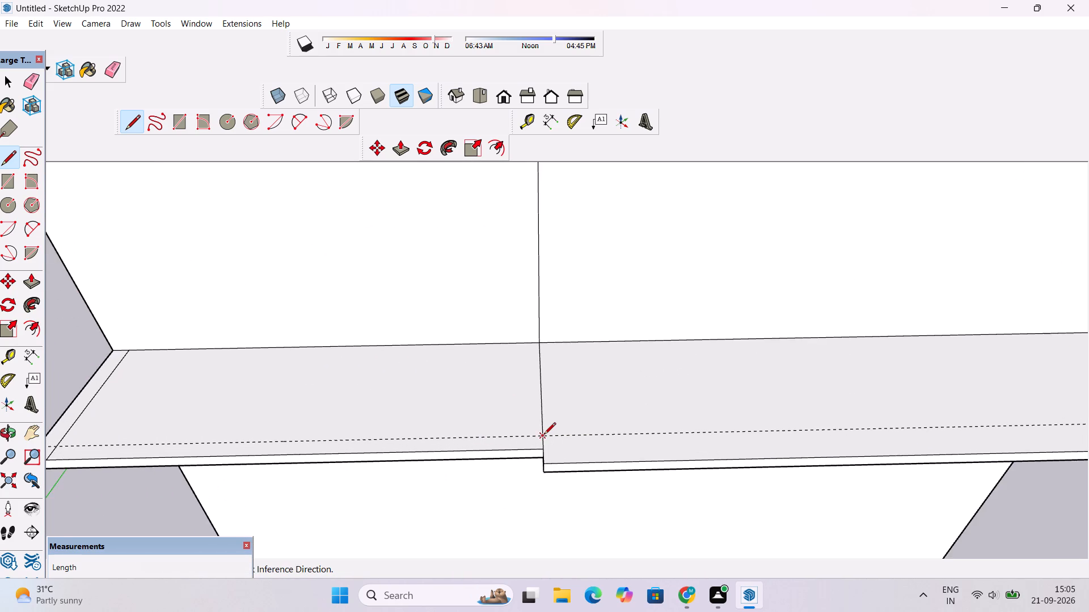
scroll(544, 435, up, 2)
scroll(544, 435, down, 4)
scroll(544, 435, up, 3)
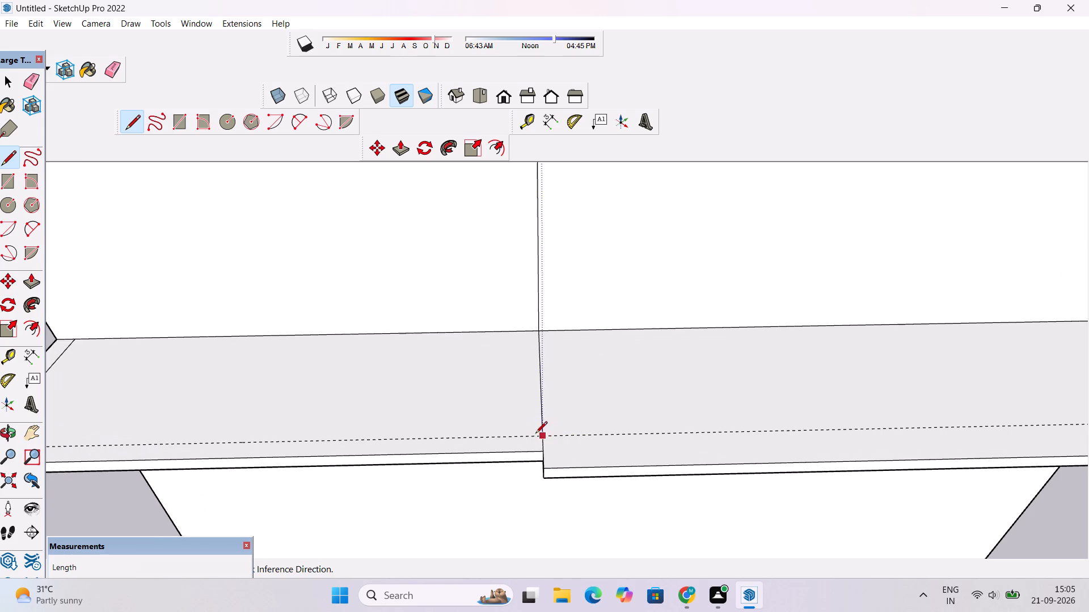
click(541, 436)
scroll(559, 422, down, 6)
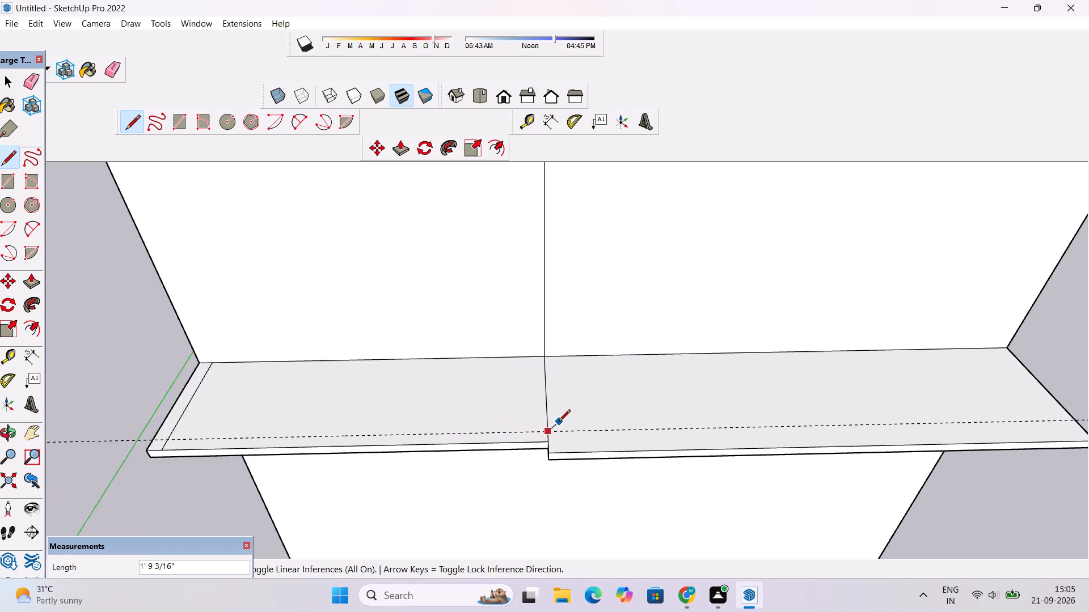
scroll(559, 422, down, 3)
scroll(312, 430, up, 7)
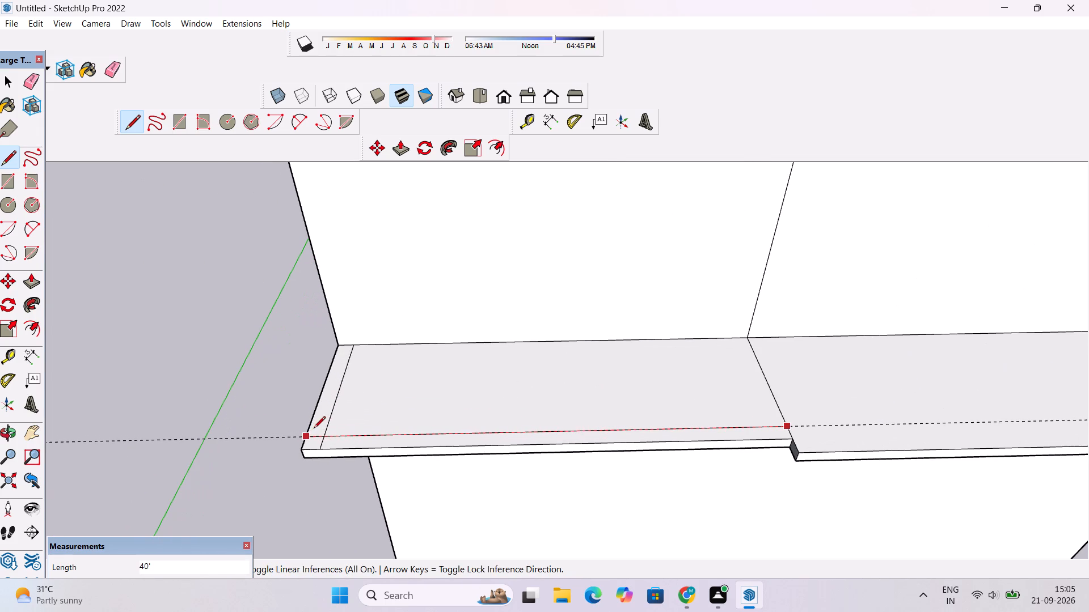
click(320, 434)
scroll(320, 434, up, 4)
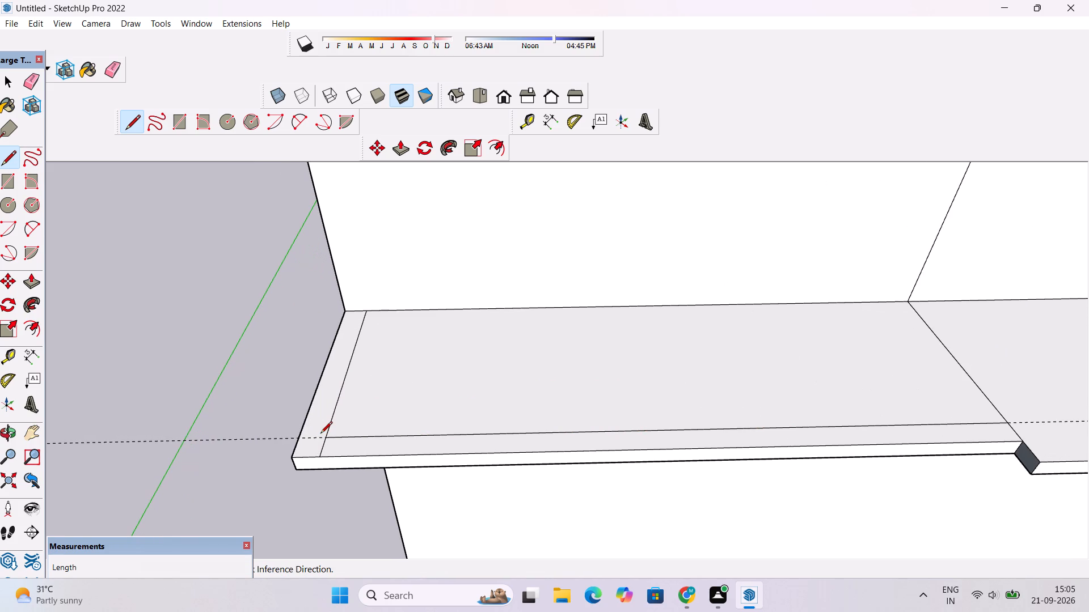
scroll(320, 434, down, 8)
key(space)
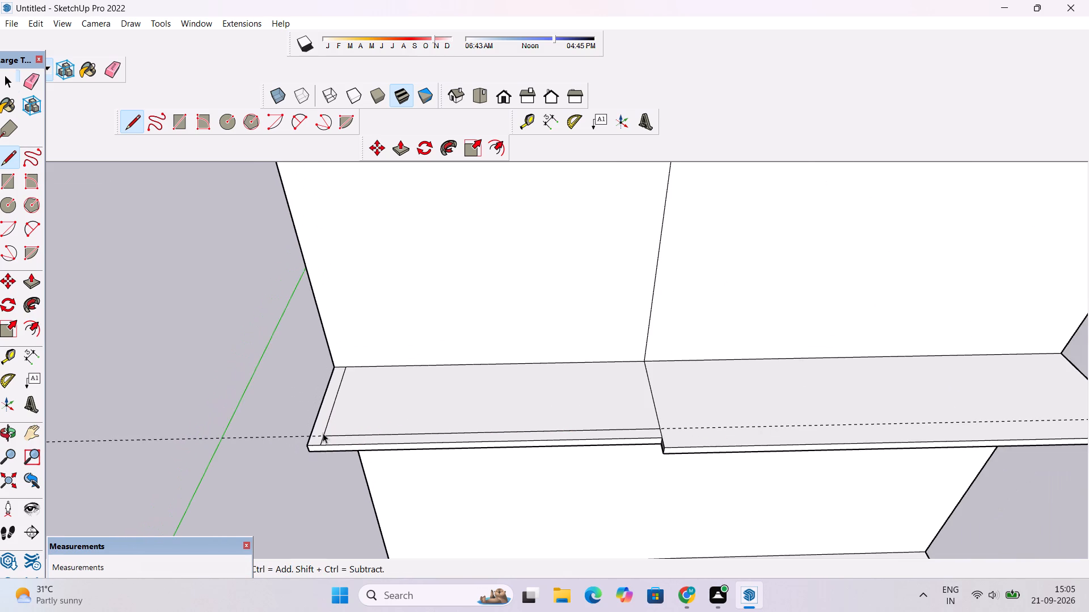
Erase the guide lines running along the lower and upper overhangs.
scroll(323, 433, down, 8)
key(e)
drag(277, 413, 282, 437)
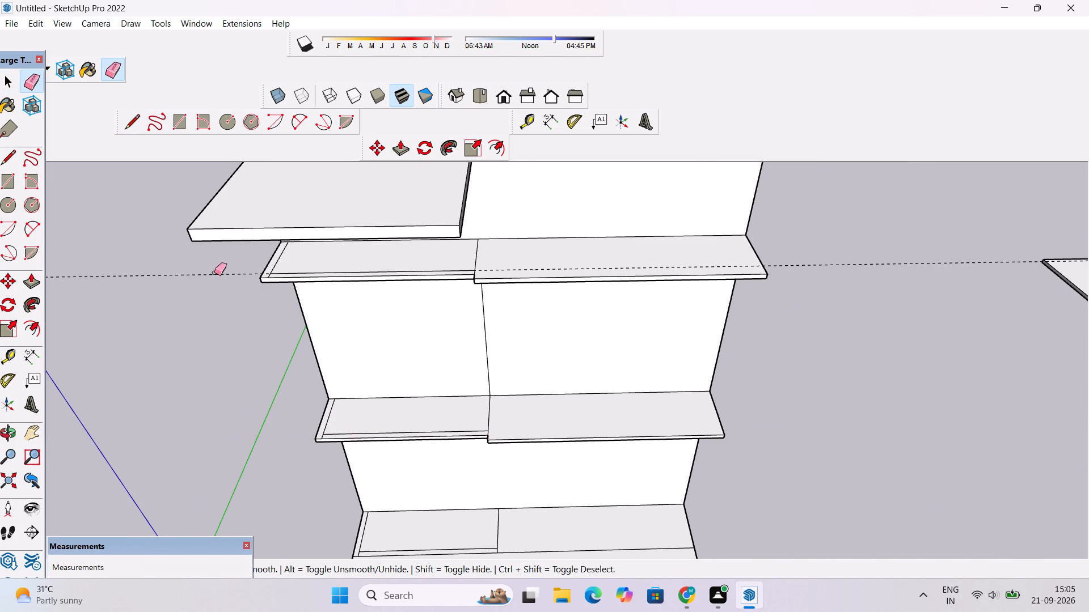
drag(214, 267, 216, 277)
Examine the front of the house from above, checking the canopy and the border lines on both overhangs.
key(o)
scroll(251, 304, down, 2)
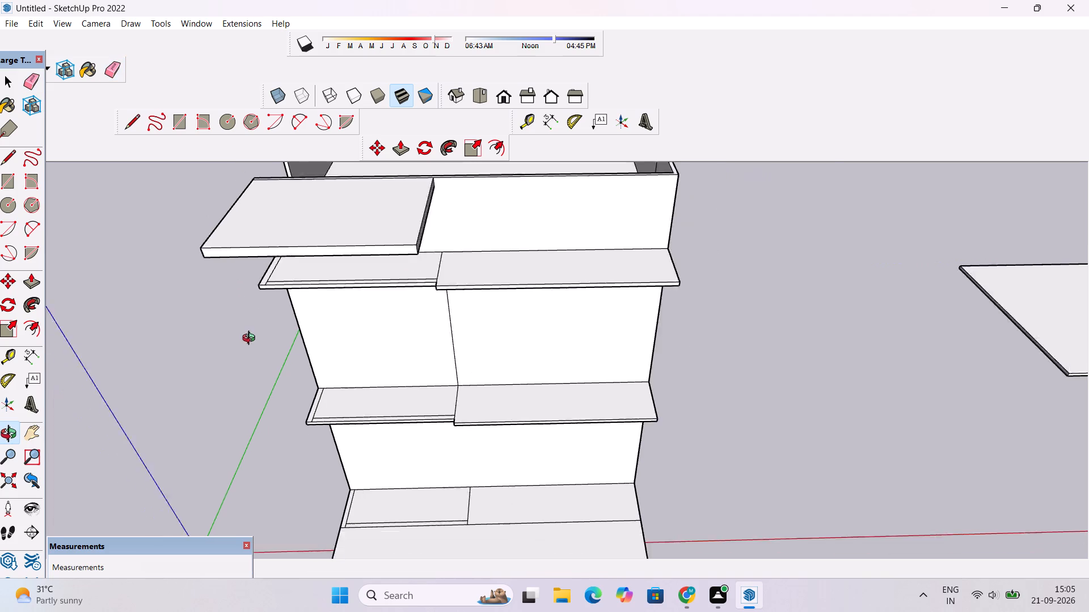
scroll(251, 339, down, 3)
drag(268, 425, 244, 389)
shift+drag(245, 382, 314, 382)
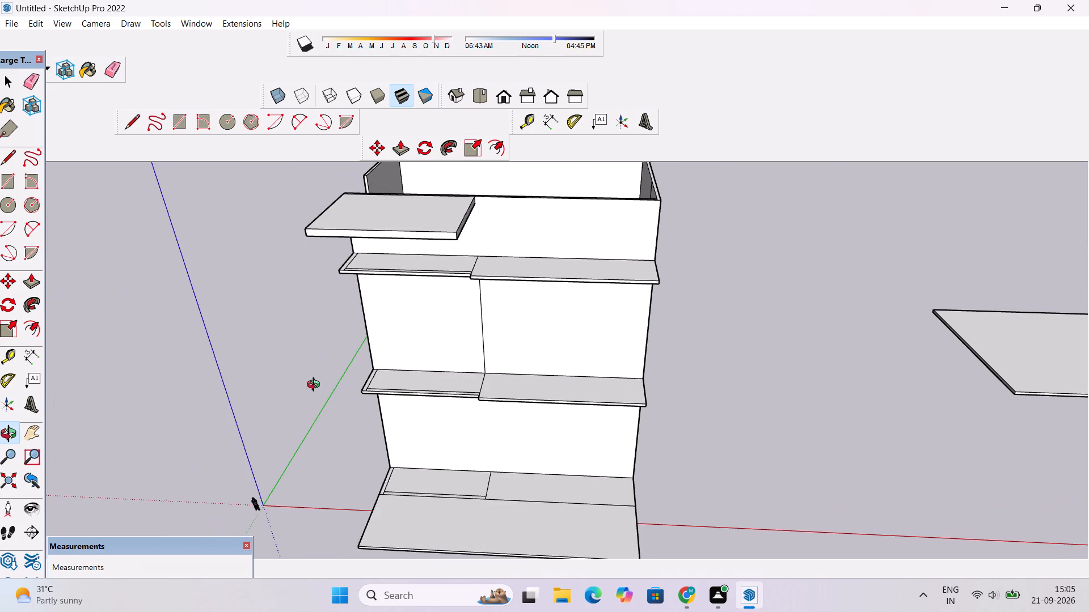
scroll(316, 386, up, 3)
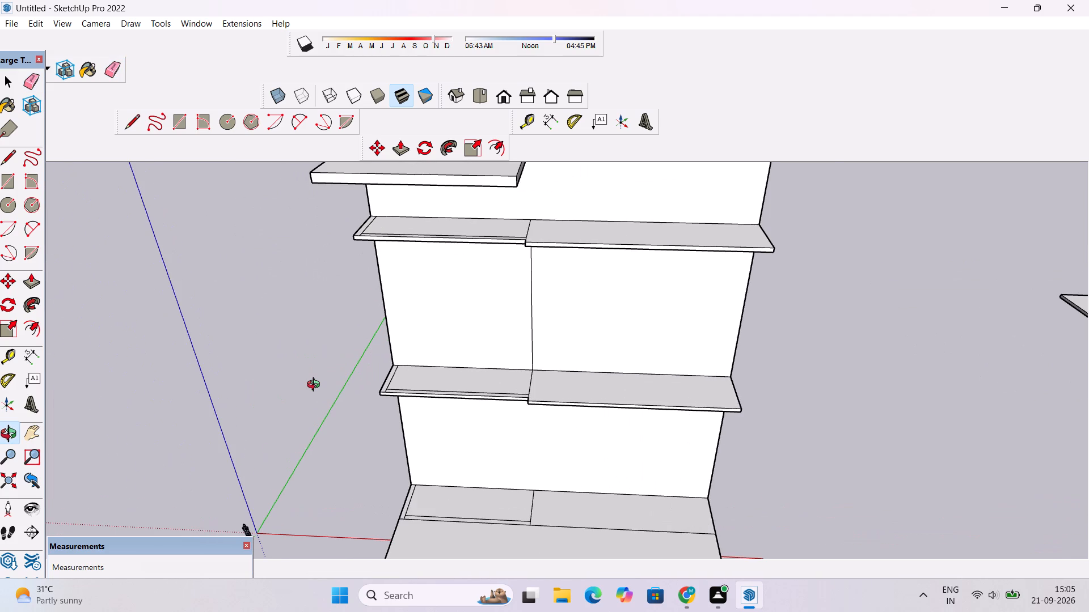
scroll(316, 386, down, 3)
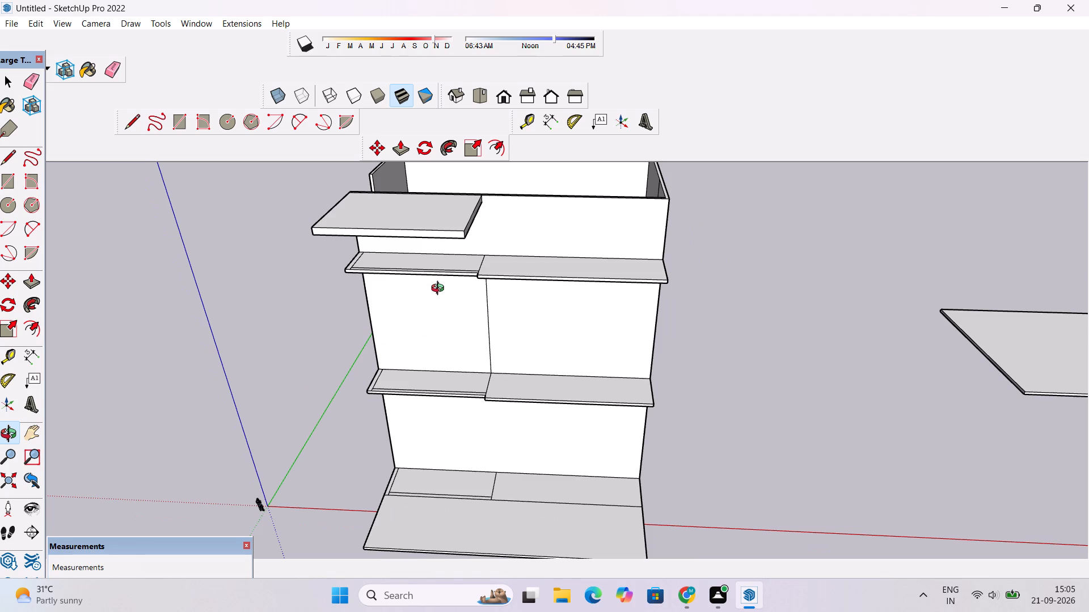
scroll(440, 295, down, 1)
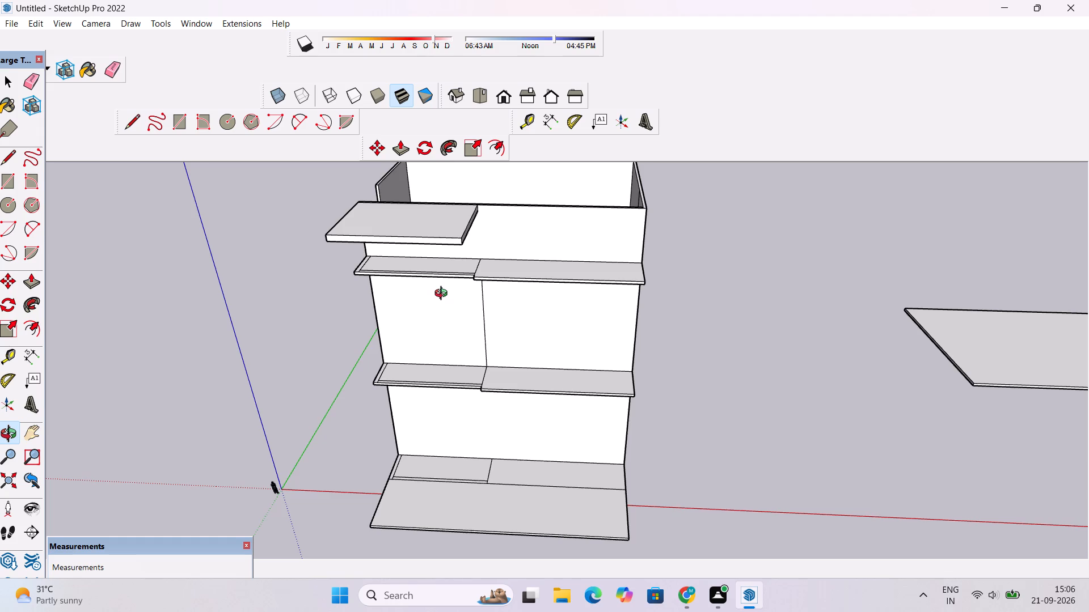
scroll(444, 295, down, 4)
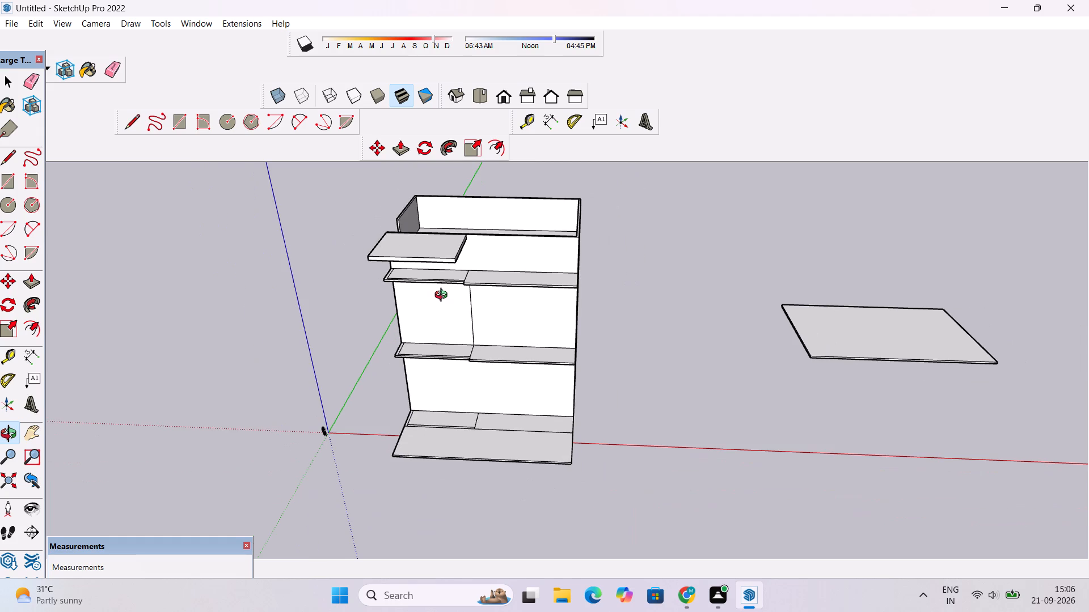
scroll(444, 296, up, 1)
shift+drag(445, 301, 527, 320)
scroll(523, 328, down, 4)
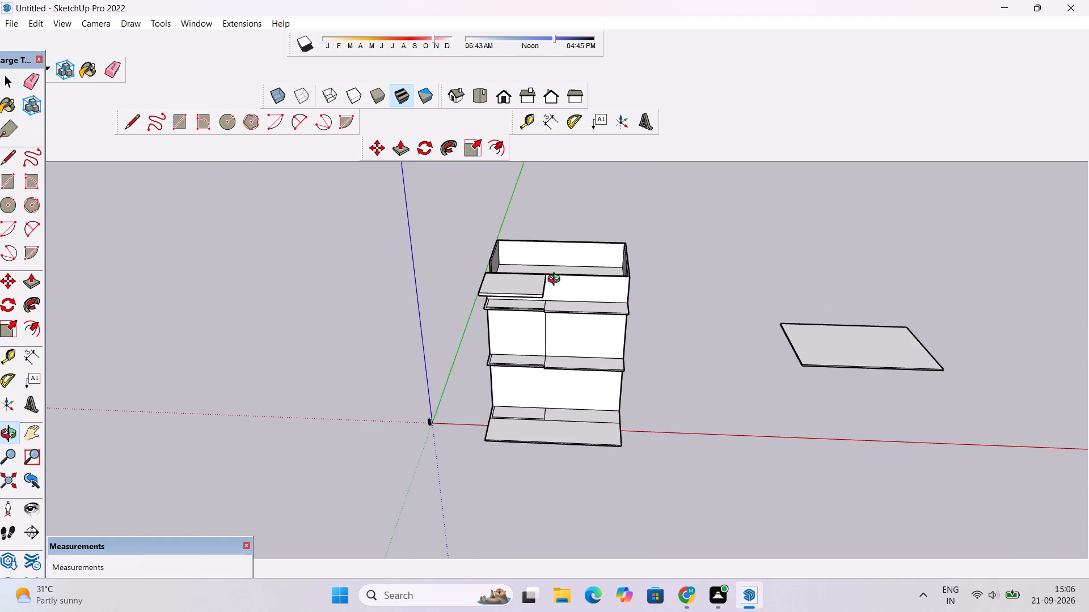
scroll(578, 279, down, 5)
shift+drag(590, 307, 615, 308)
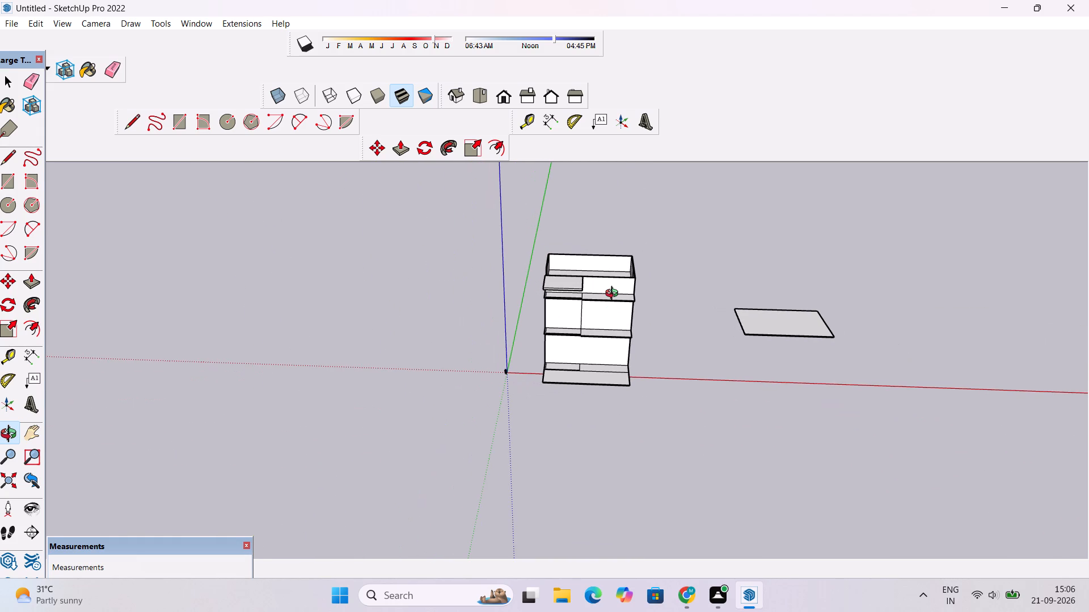
scroll(614, 295, down, 3)
scroll(609, 300, up, 6)
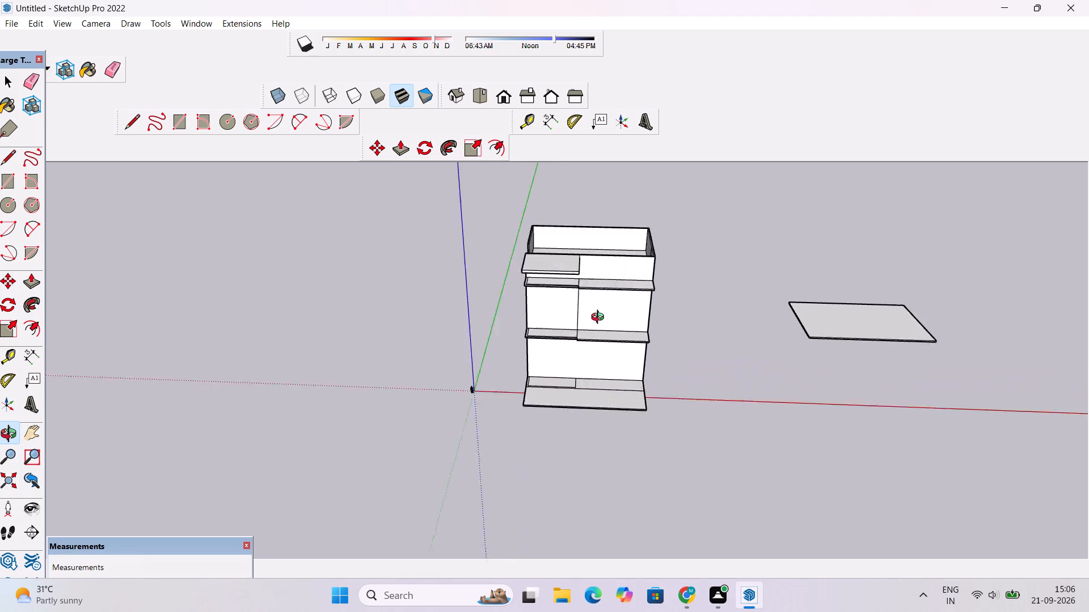
scroll(600, 318, up, 8)
scroll(574, 354, down, 5)
Examine the house from eye level, the rear and the sides, including the canopy and overhang projections.
drag(563, 415, 563, 269)
scroll(458, 315, up, 4)
drag(447, 315, 466, 322)
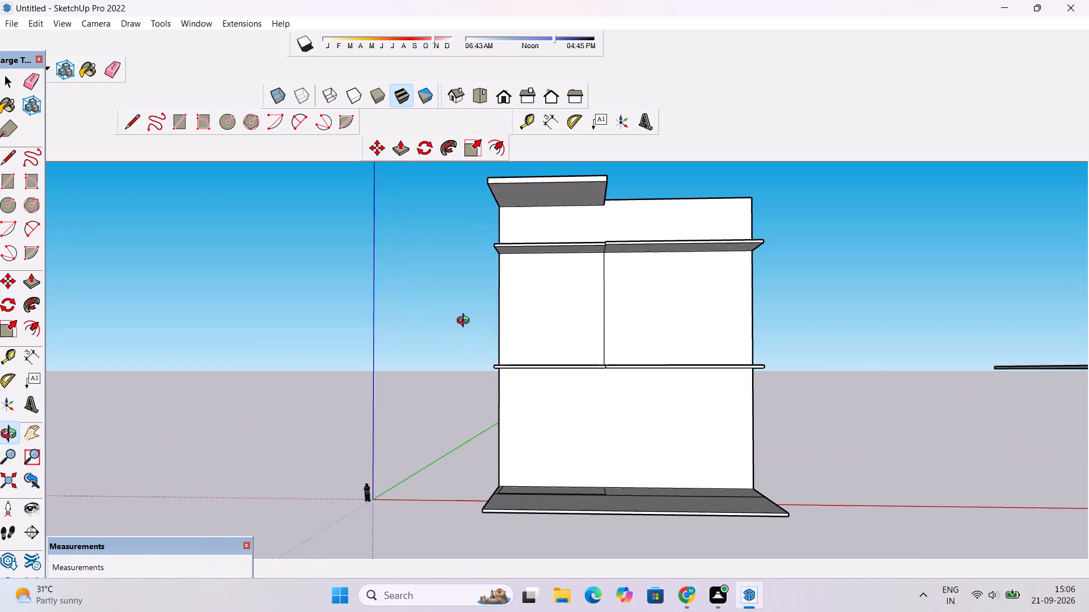
drag(466, 322, 1088, 371)
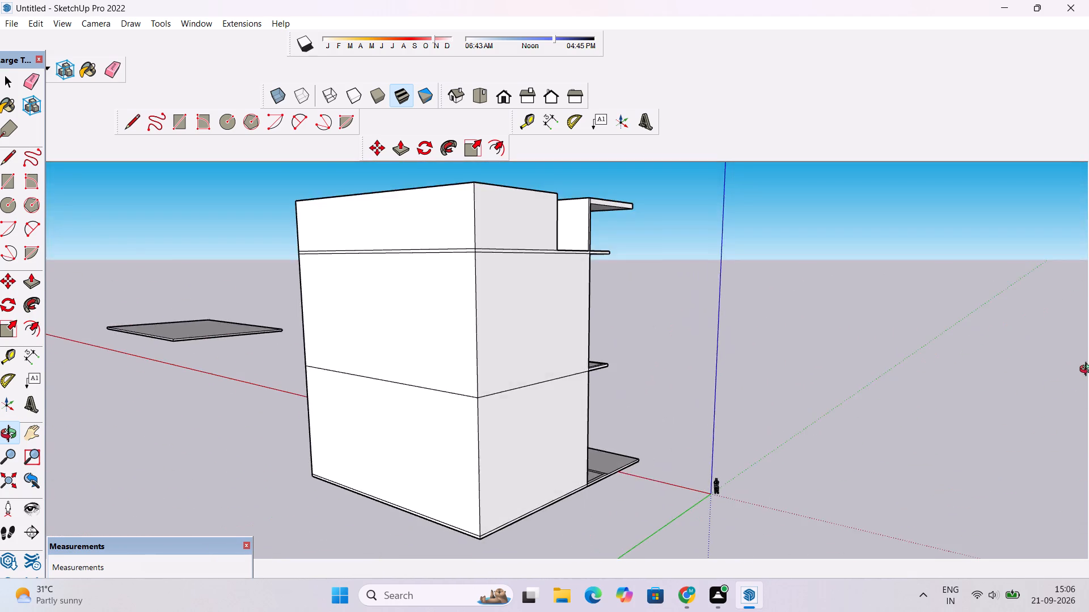
drag(1088, 371, 394, 446)
scroll(364, 411, down, 6)
drag(412, 418, 521, 308)
scroll(521, 308, up, 4)
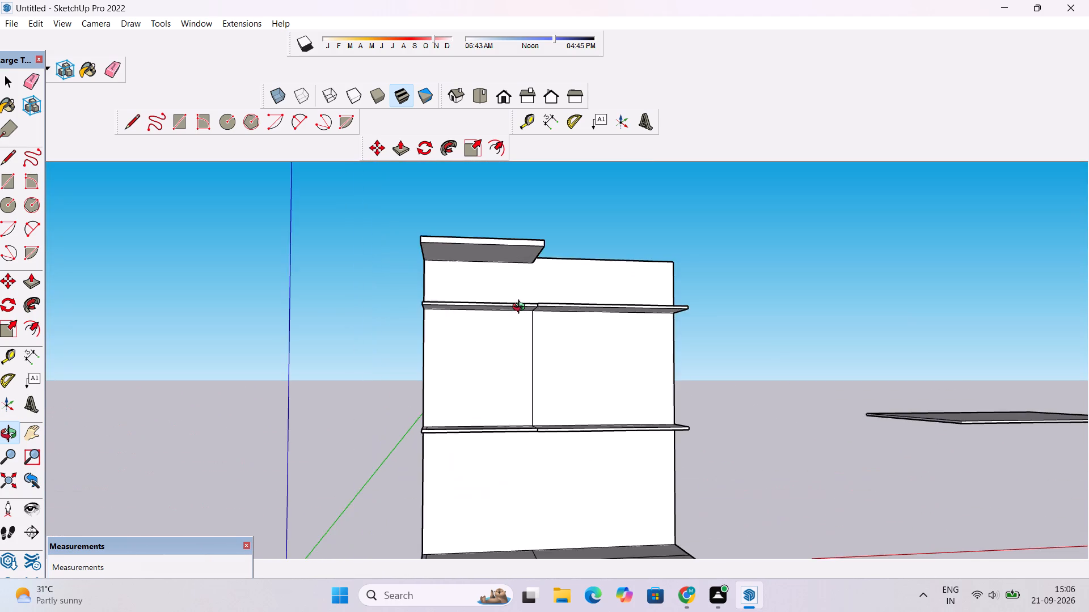
scroll(521, 308, down, 6)
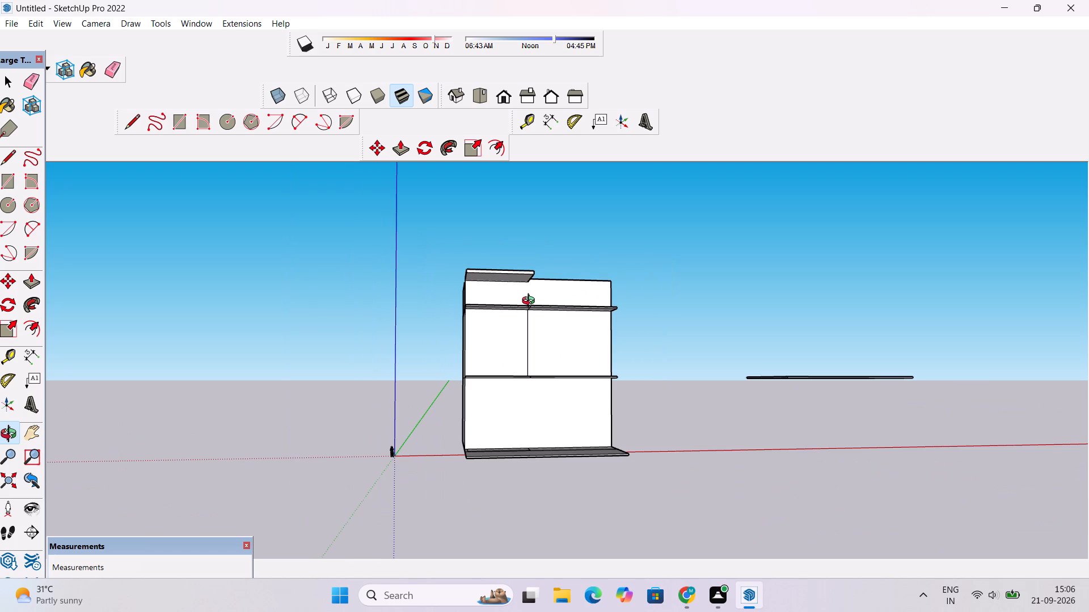
scroll(503, 347, down, 2)
drag(506, 351, 503, 456)
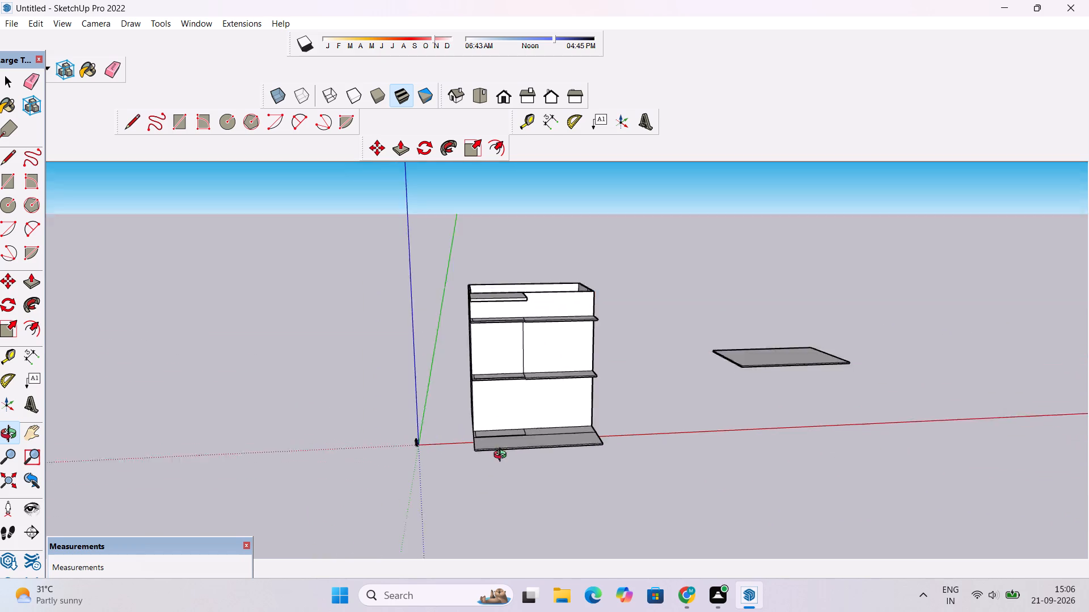
drag(503, 456, 503, 466)
scroll(508, 411, up, 2)
drag(572, 400, 528, 429)
shift+drag(526, 429, 547, 348)
scroll(546, 342, down, 4)
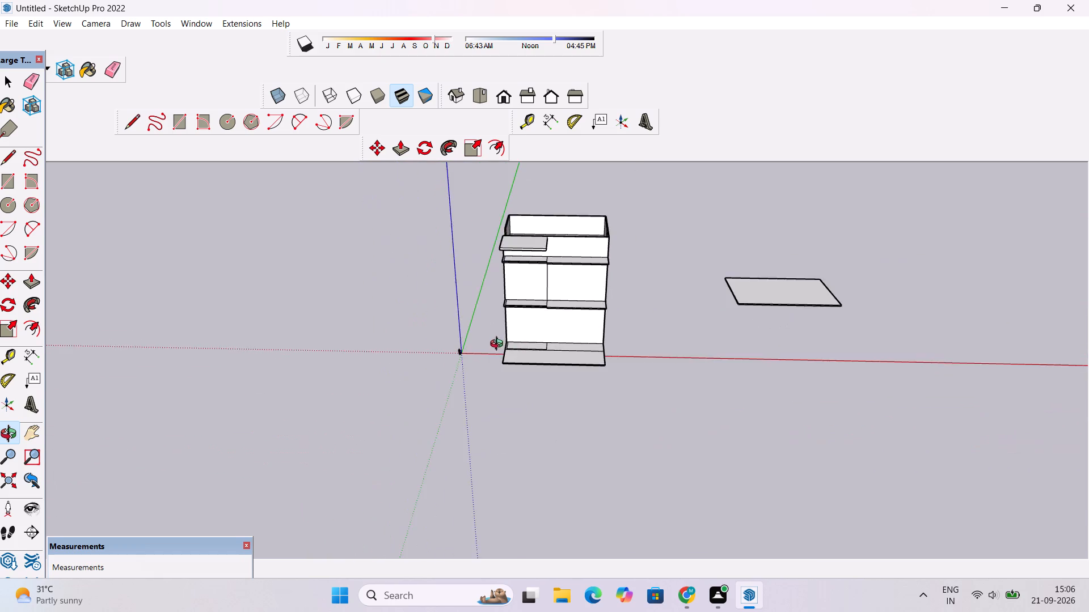
drag(499, 345, 628, 356)
scroll(531, 306, up, 3)
scroll(530, 306, down, 3)
shift+drag(526, 297, 531, 350)
scroll(530, 345, up, 4)
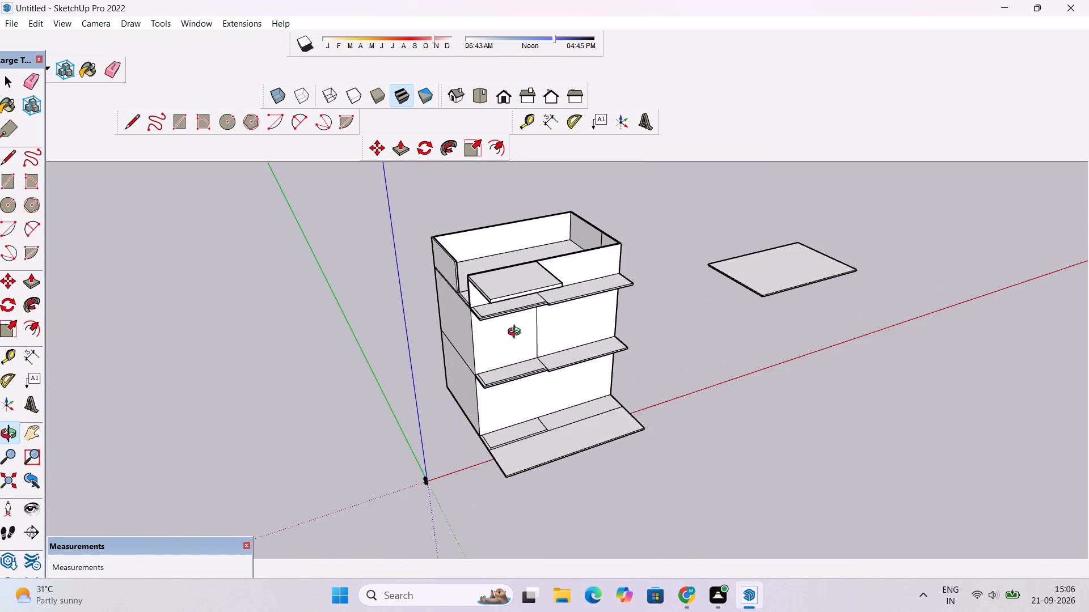
scroll(517, 333, up, 4)
scroll(462, 349, up, 3)
shift+drag(492, 333, 491, 372)
drag(459, 363, 558, 375)
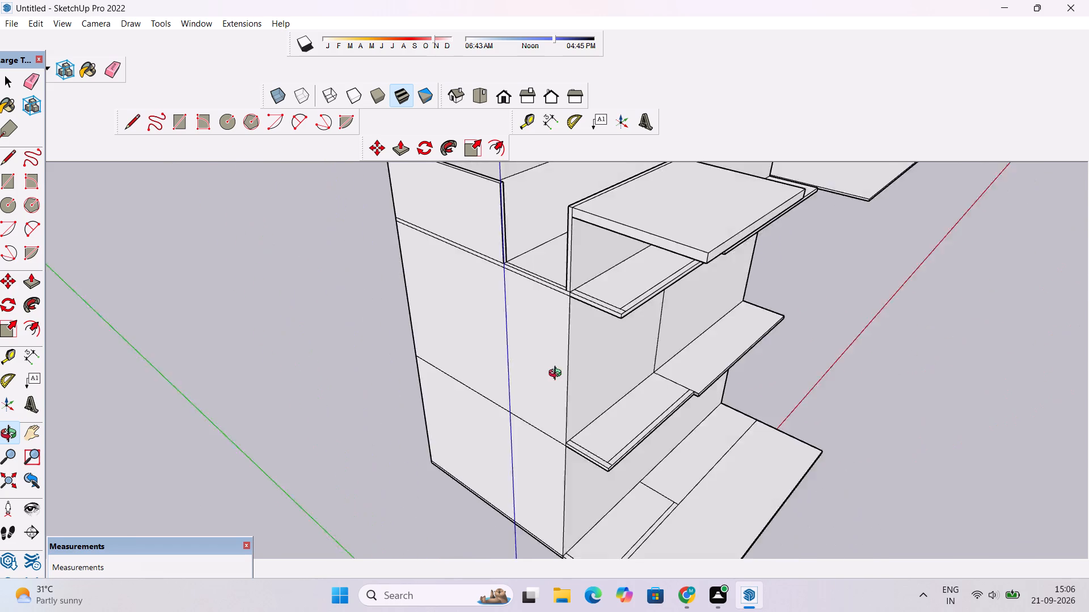
drag(558, 375, 580, 364)
drag(580, 364, 477, 382)
drag(581, 367, 516, 377)
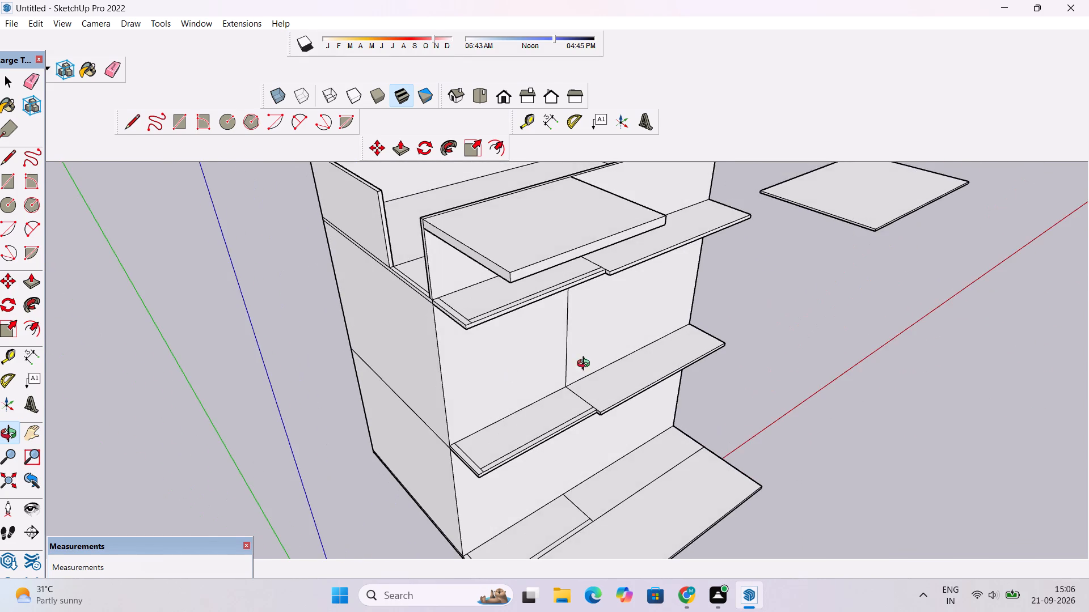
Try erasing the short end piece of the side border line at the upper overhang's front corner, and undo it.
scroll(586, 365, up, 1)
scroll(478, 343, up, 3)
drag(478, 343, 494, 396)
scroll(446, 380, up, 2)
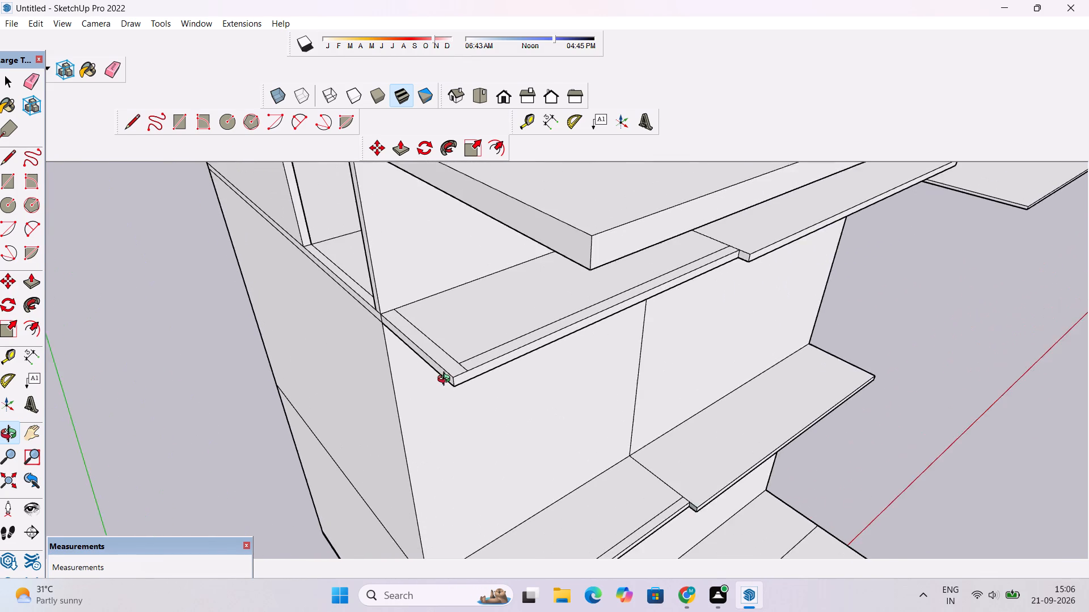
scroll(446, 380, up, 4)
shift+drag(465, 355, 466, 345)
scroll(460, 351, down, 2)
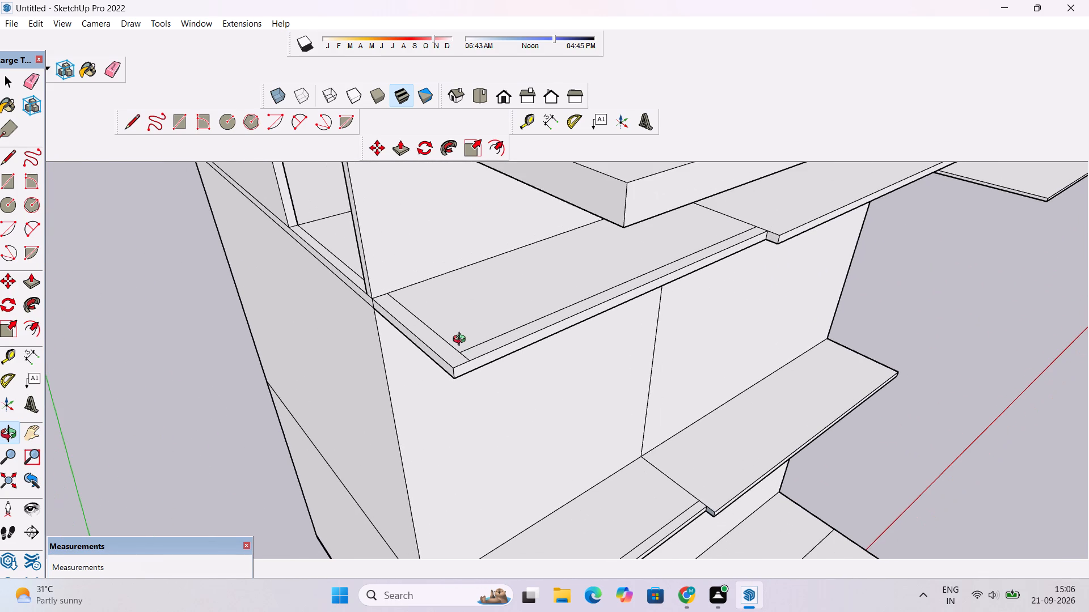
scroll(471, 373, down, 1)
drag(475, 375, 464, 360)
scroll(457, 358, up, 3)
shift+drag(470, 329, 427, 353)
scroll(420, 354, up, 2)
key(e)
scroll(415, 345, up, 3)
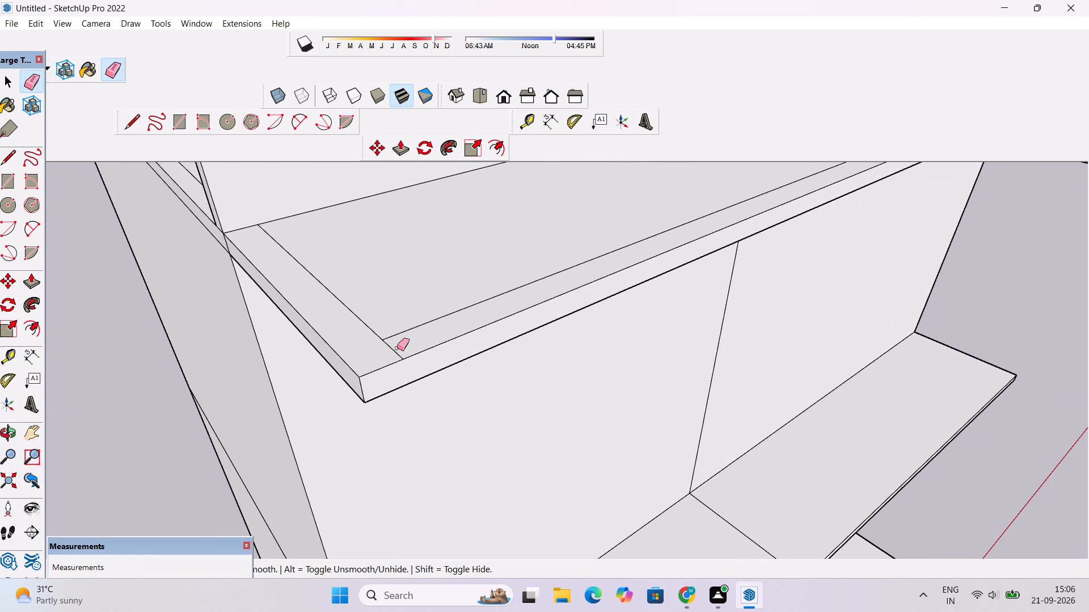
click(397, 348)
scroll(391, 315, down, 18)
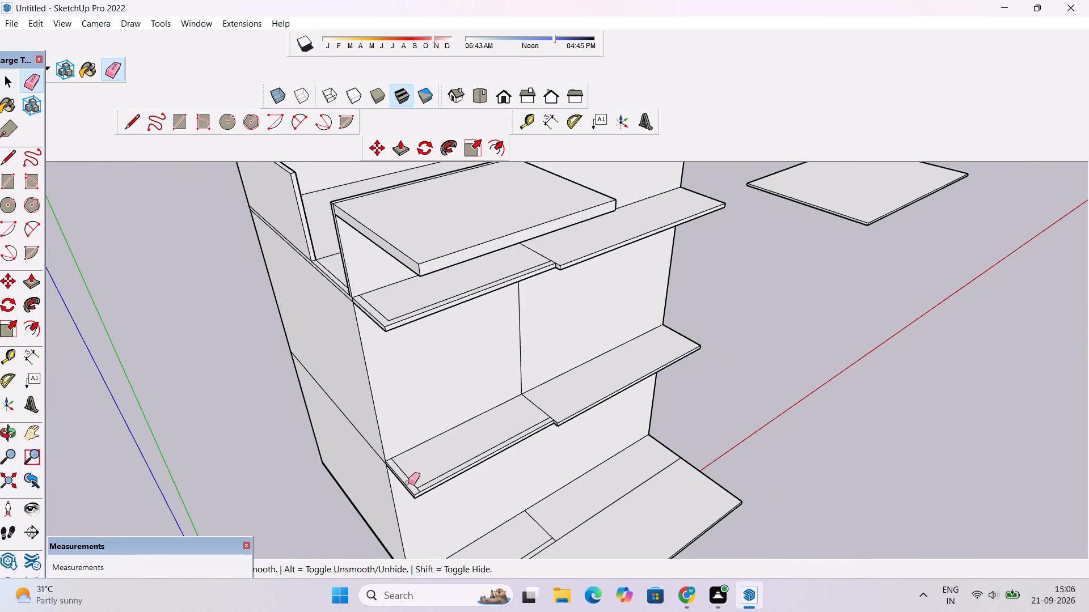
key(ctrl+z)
Examine the front of the house from several heights and angles, comparing the border strips at ground level and on both overhangs.
scroll(372, 398, down, 3)
key(o)
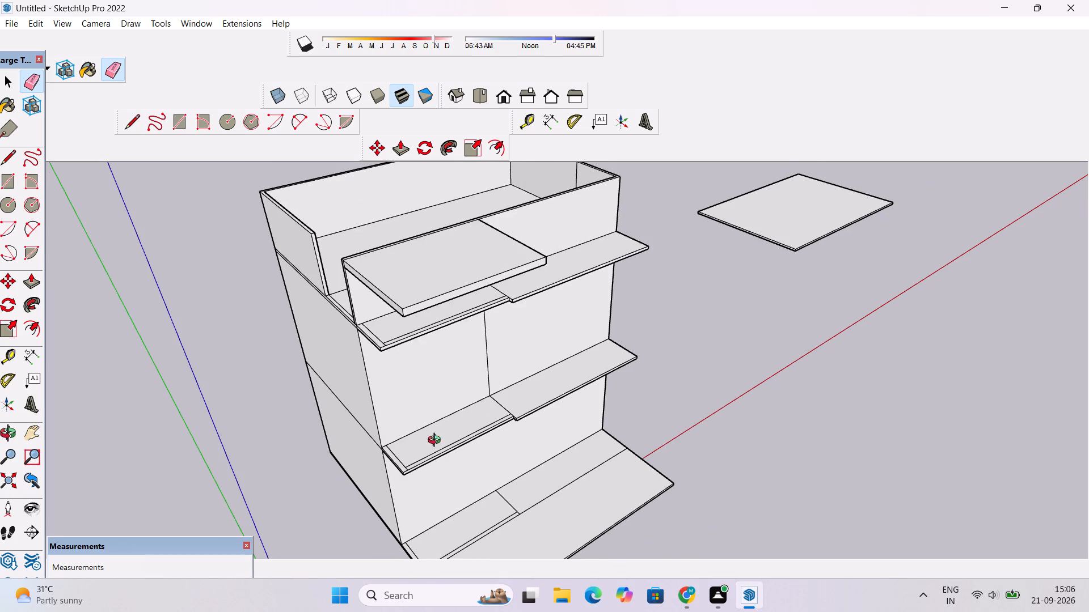
drag(545, 460, 451, 495)
shift+drag(449, 414, 434, 454)
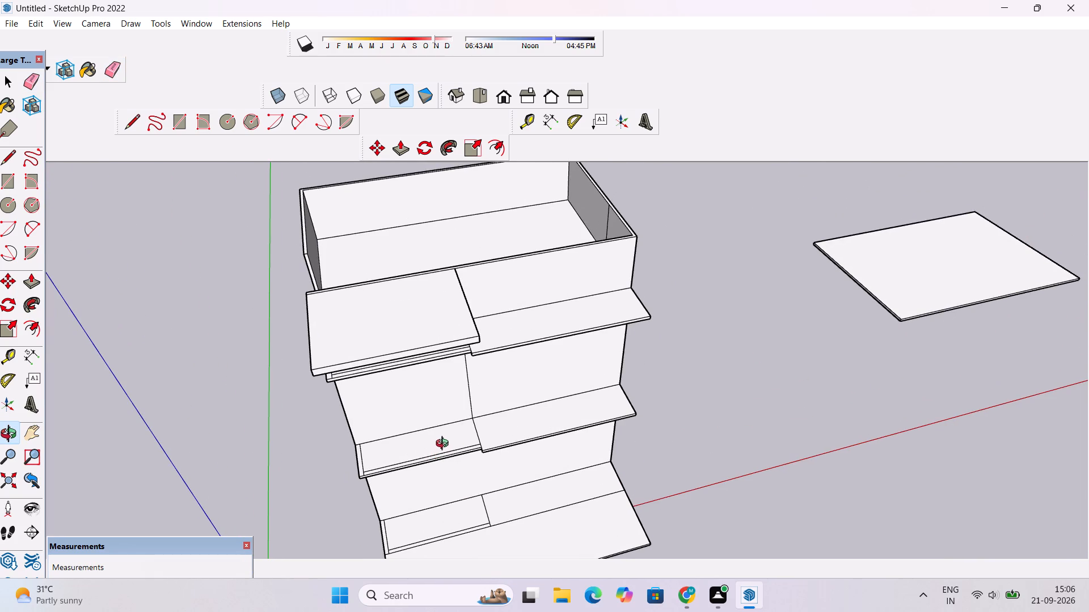
drag(459, 446, 449, 484)
scroll(448, 484, down, 3)
drag(467, 448, 451, 469)
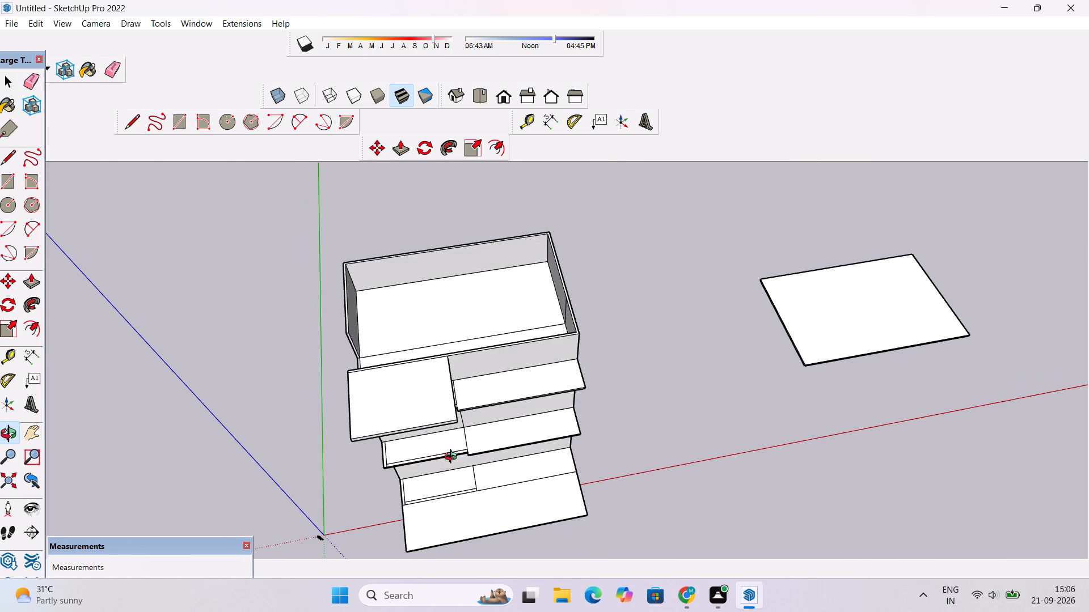
scroll(455, 454, down, 5)
drag(440, 468, 419, 480)
scroll(412, 465, up, 4)
scroll(412, 465, down, 1)
scroll(412, 465, up, 4)
drag(417, 467, 392, 419)
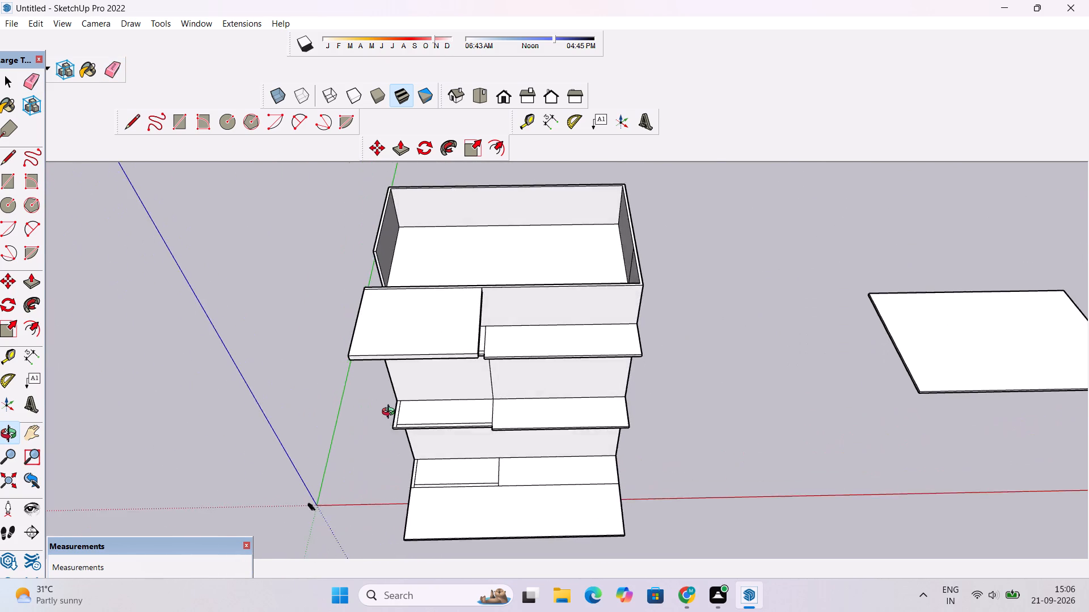
scroll(391, 413, up, 4)
drag(395, 439, 404, 371)
shift+drag(407, 444, 444, 369)
scroll(445, 368, down, 4)
drag(440, 435, 434, 479)
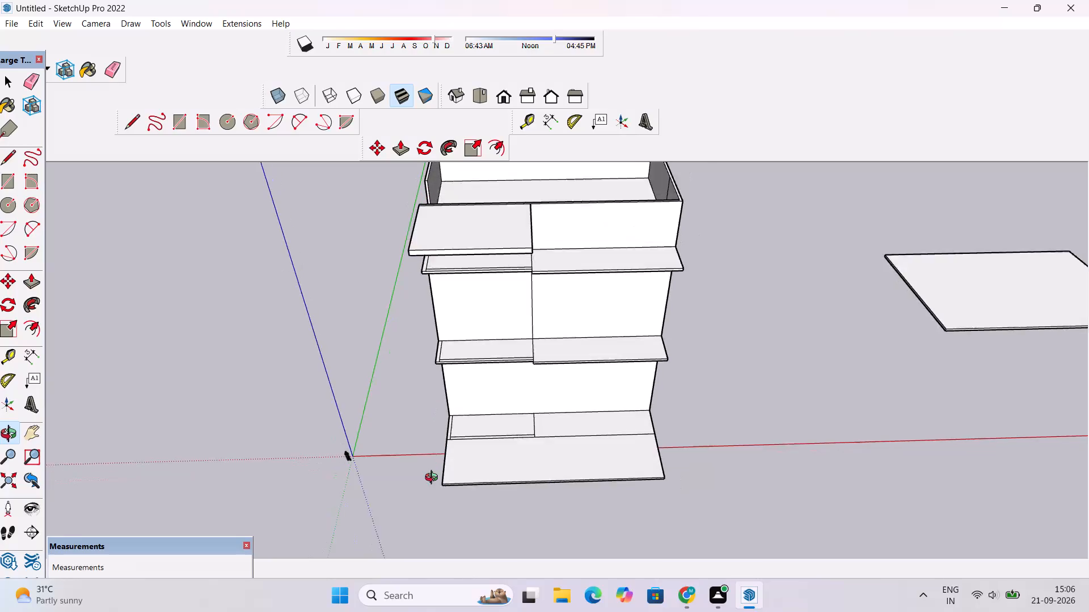
drag(434, 479, 434, 484)
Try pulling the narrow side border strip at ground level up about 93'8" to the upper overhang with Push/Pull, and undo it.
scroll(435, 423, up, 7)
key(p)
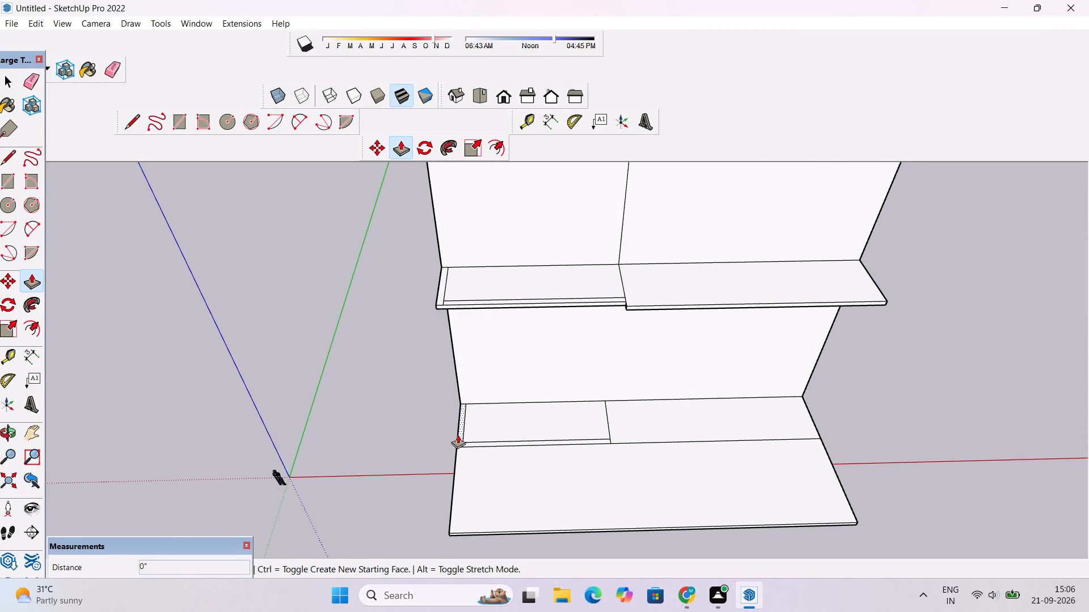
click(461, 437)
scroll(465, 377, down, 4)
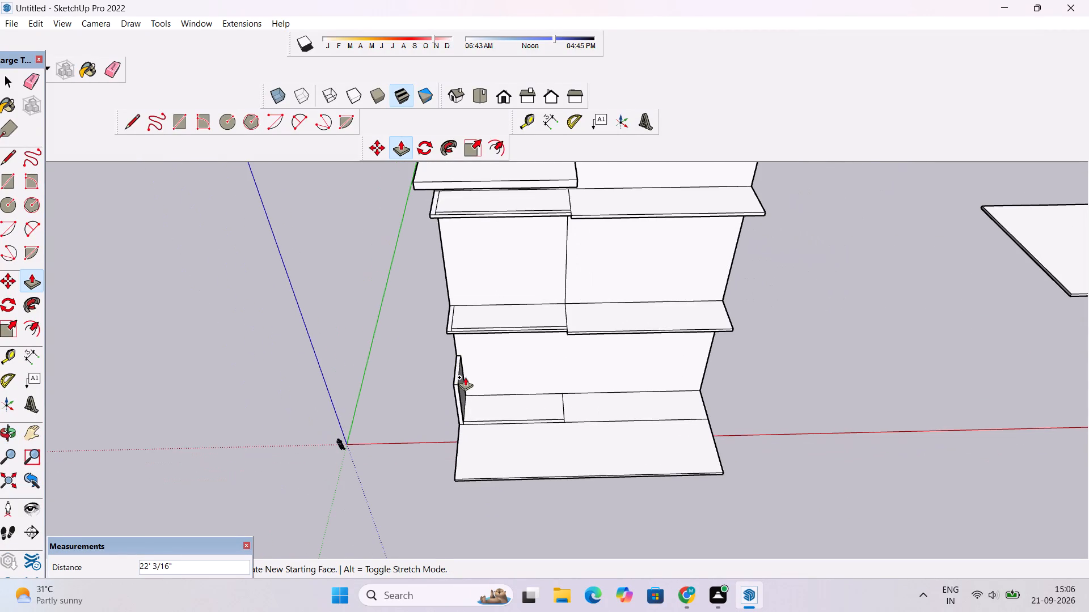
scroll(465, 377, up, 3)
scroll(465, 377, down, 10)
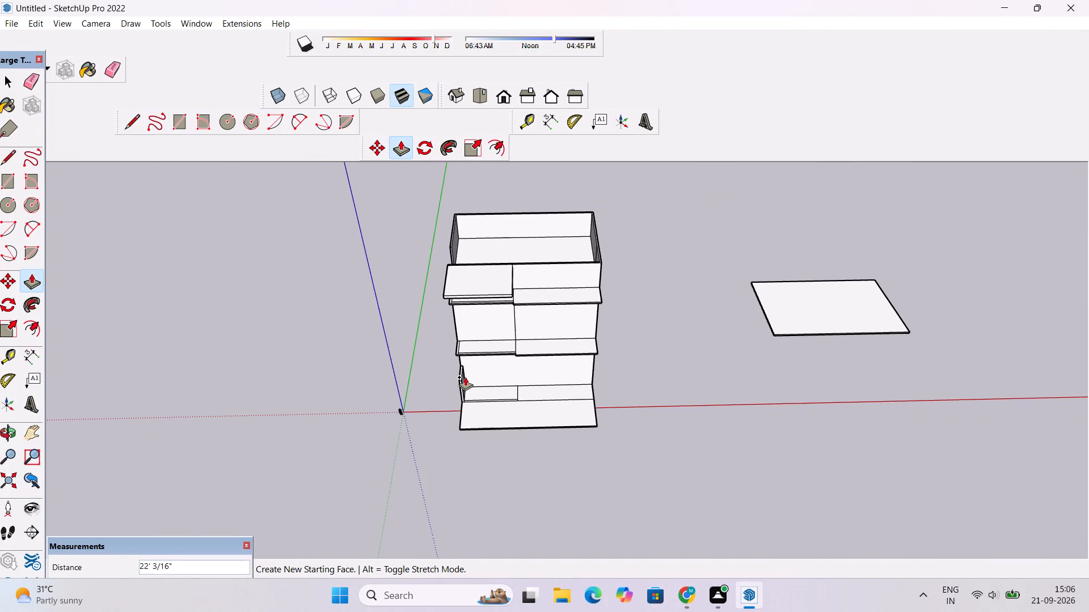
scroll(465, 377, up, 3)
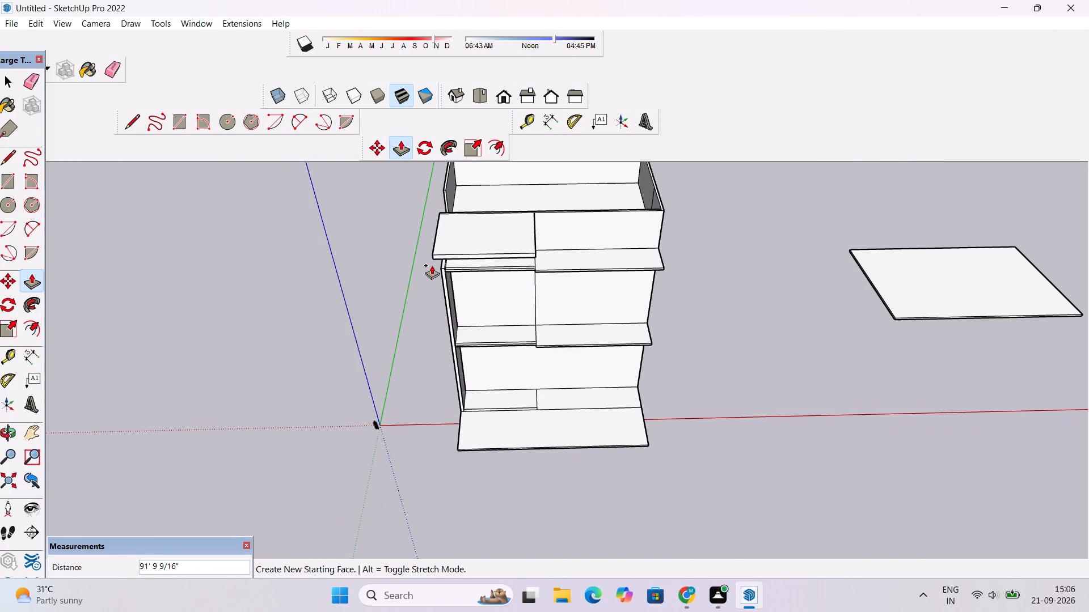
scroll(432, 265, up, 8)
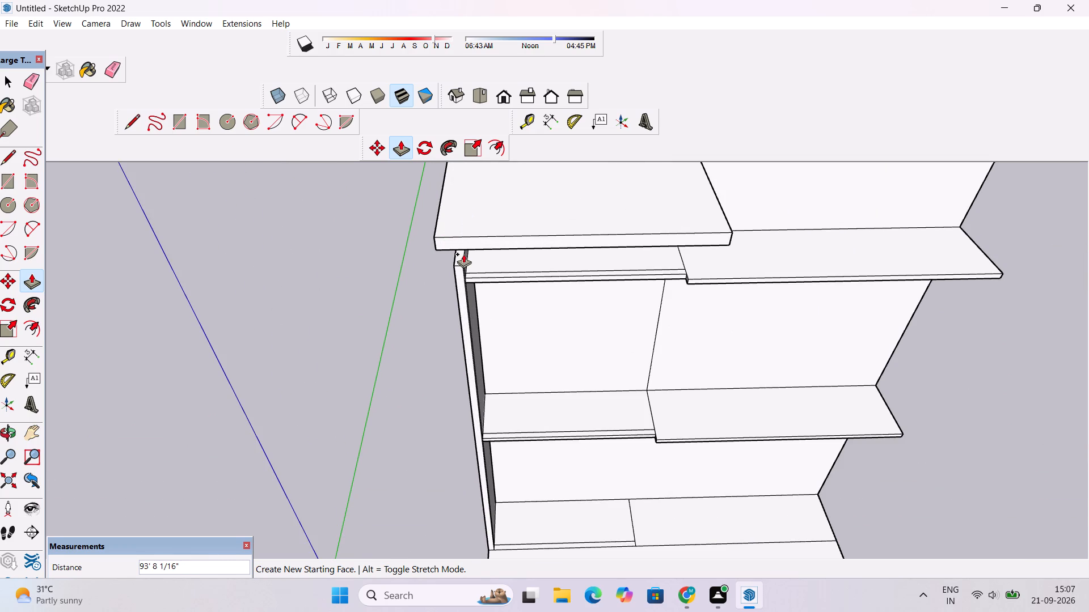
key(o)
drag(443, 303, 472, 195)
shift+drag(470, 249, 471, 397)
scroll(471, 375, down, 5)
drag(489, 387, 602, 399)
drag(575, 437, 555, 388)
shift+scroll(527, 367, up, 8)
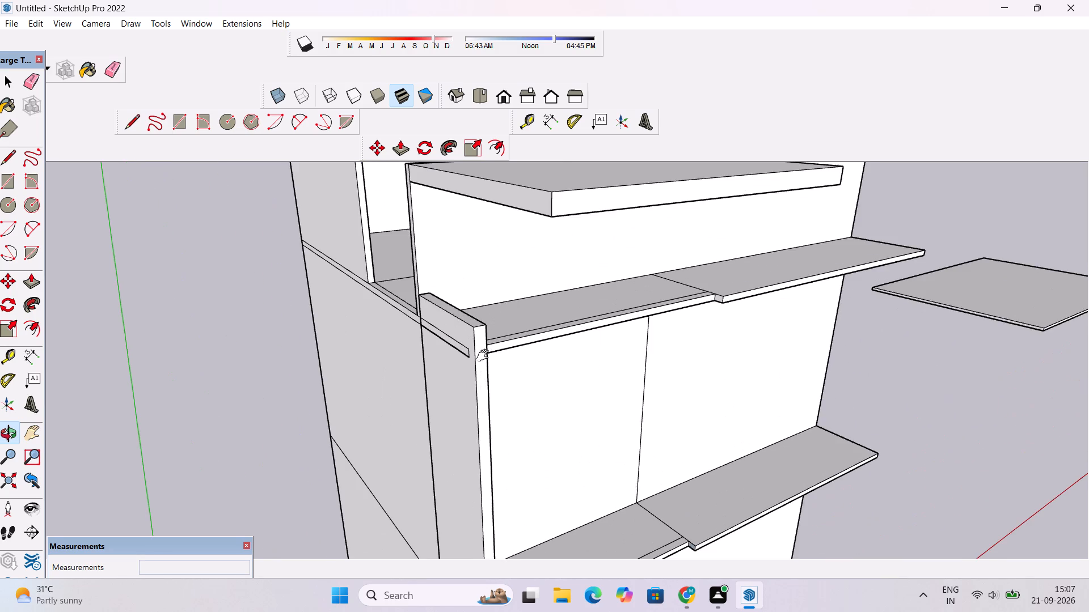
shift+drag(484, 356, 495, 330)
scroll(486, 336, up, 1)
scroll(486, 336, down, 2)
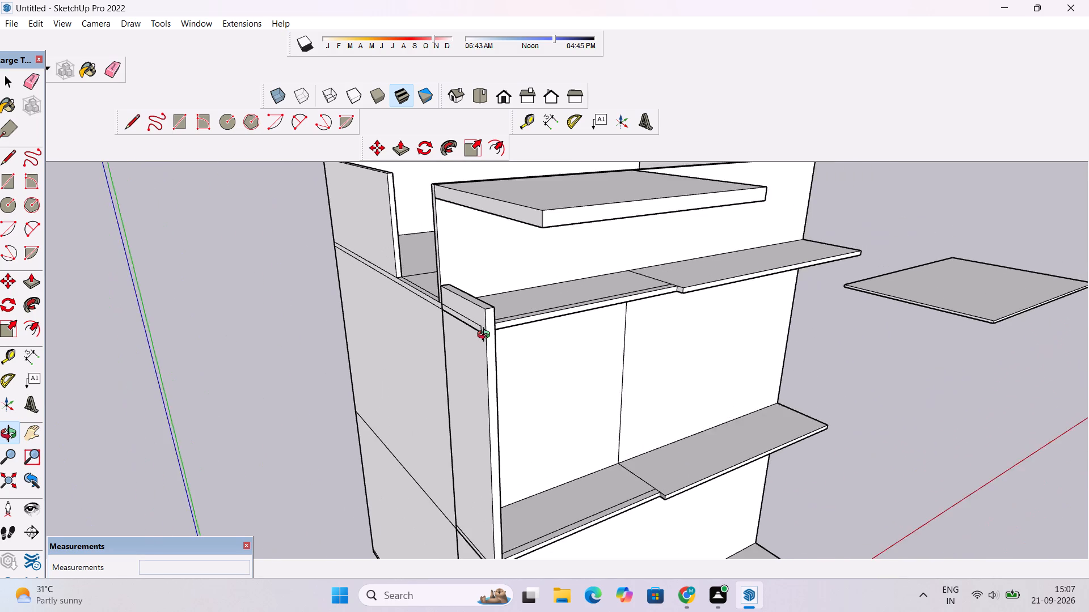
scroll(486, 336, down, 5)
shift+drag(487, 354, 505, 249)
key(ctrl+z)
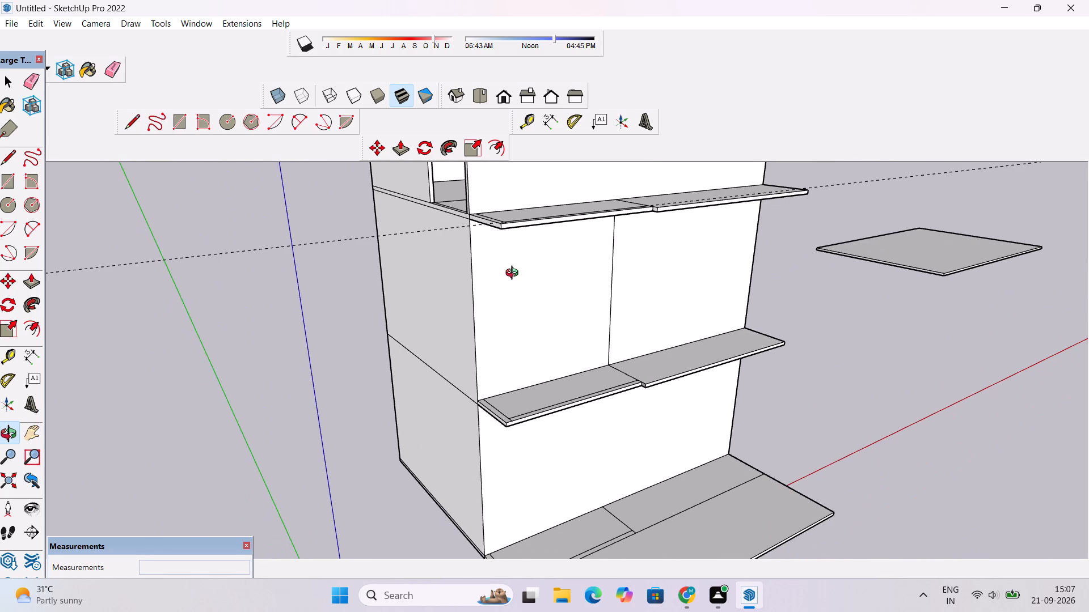
Examine the front and side corner of the house, checking how the border strips line up between the ground level and the overhangs.
scroll(441, 283, down, 6)
drag(506, 362, 512, 454)
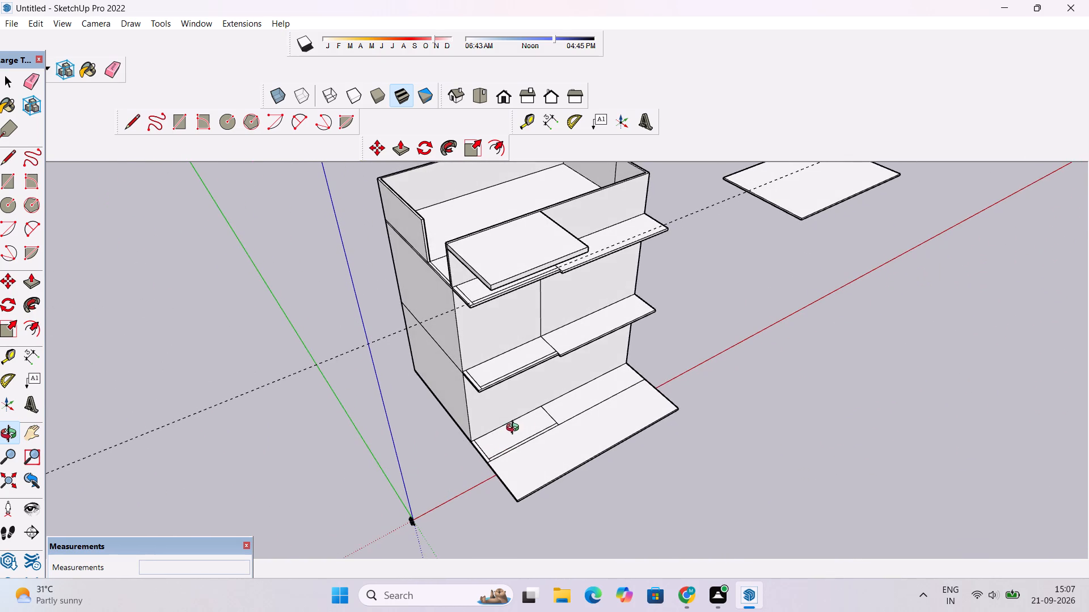
drag(543, 421, 485, 394)
shift+drag(526, 398, 467, 390)
scroll(466, 388, down, 5)
drag(504, 376, 461, 389)
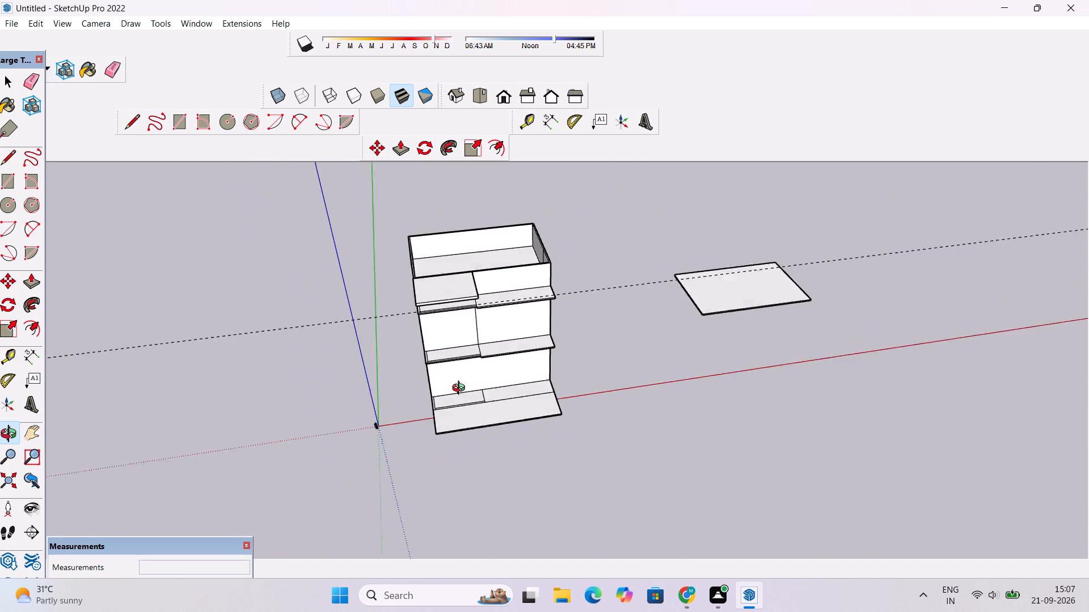
drag(461, 389, 447, 389)
scroll(422, 316, up, 9)
drag(436, 316, 481, 332)
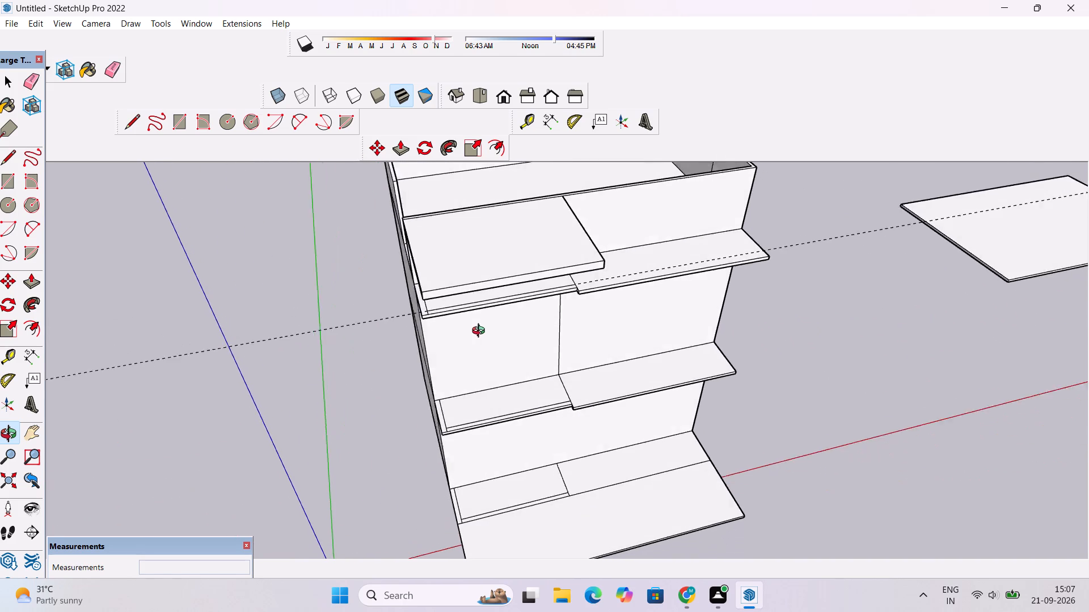
drag(481, 332, 482, 332)
drag(443, 337, 482, 344)
scroll(476, 341, up, 4)
shift+drag(466, 342, 461, 330)
drag(445, 347, 410, 304)
scroll(408, 290, up, 4)
shift+drag(410, 286, 396, 294)
Start the Line tool for drawing near the set-back sections of the front overhangs.
scroll(395, 294, down, 3)
key(l)
scroll(389, 269, up, 1)
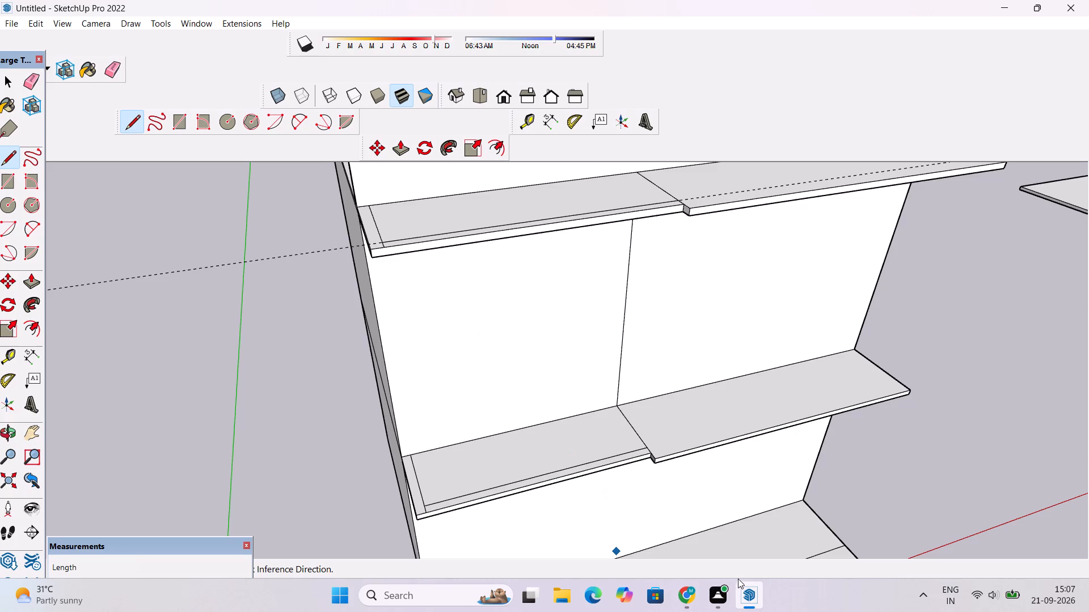
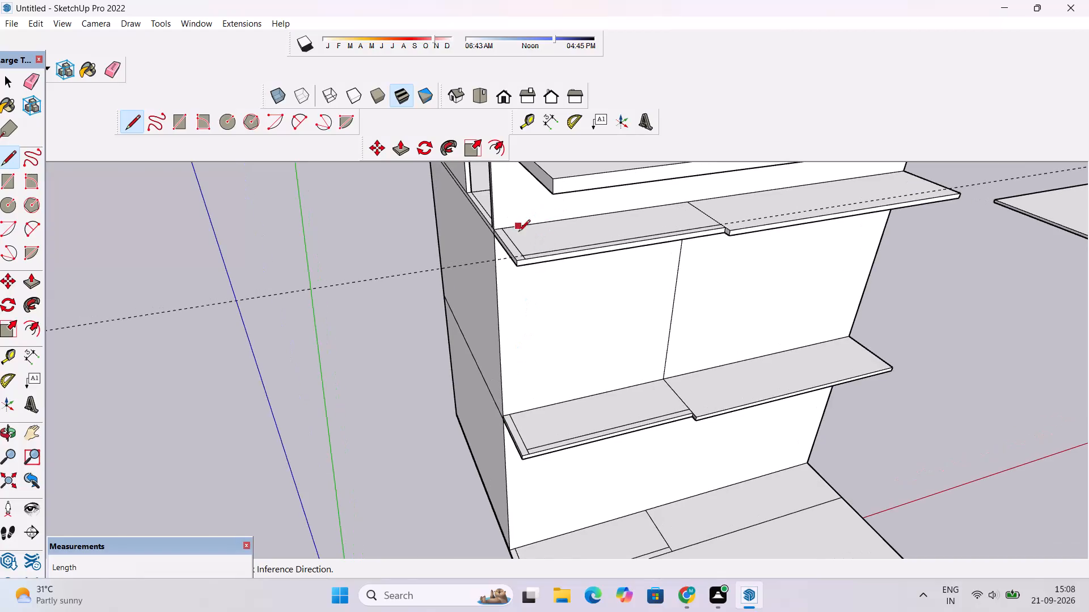
Draw a short vertical line down the upper floor slab's front edge, from the end of the narrow side strip.
scroll(518, 246, up, 10)
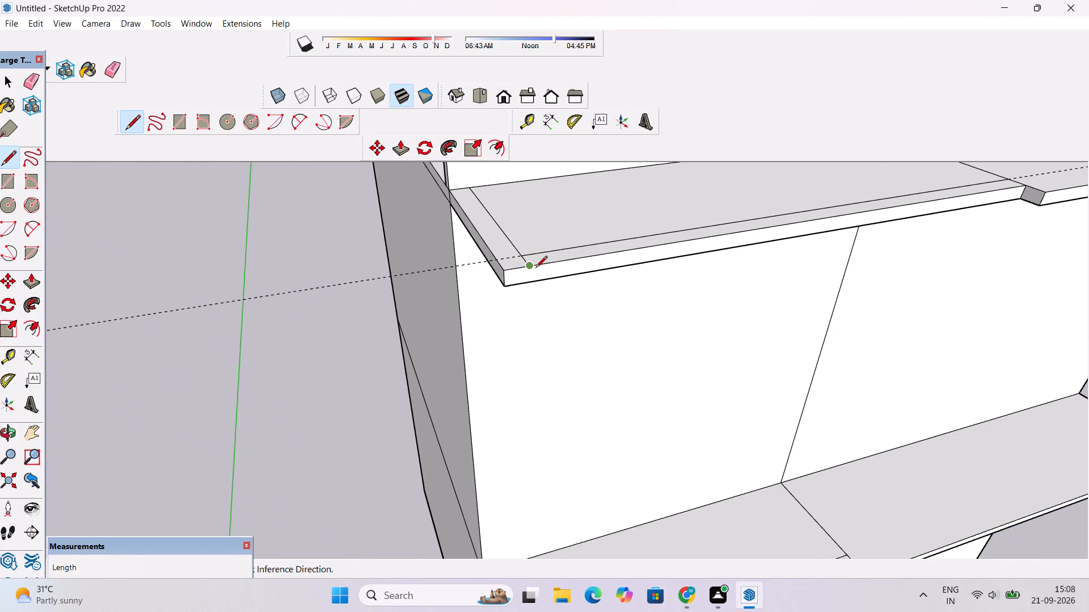
scroll(535, 269, up, 4)
click(524, 267)
click(523, 288)
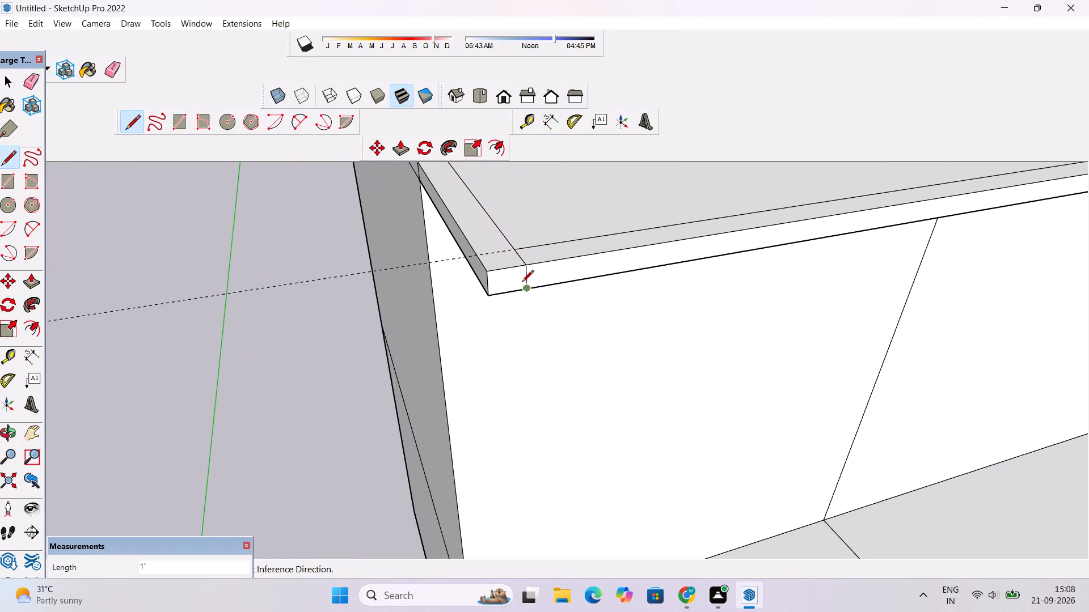
Draw a matching vertical line down the middle floor slab's front edge, at the end of its narrow side strip.
scroll(492, 226, down, 7)
scroll(492, 226, up, 1)
scroll(492, 227, down, 10)
scroll(539, 450, up, 7)
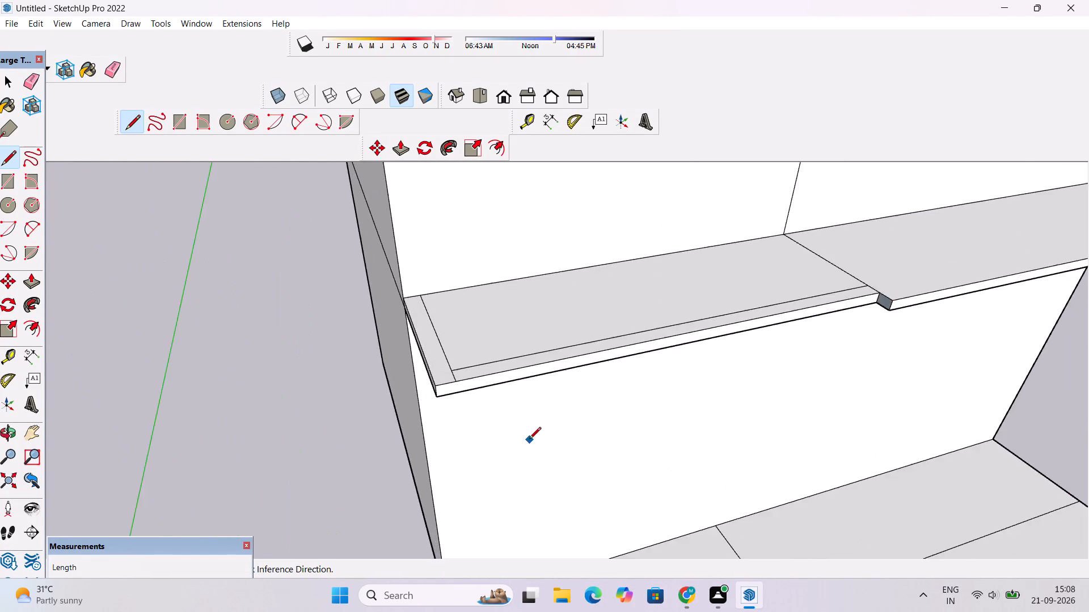
scroll(529, 440, up, 5)
click(403, 334)
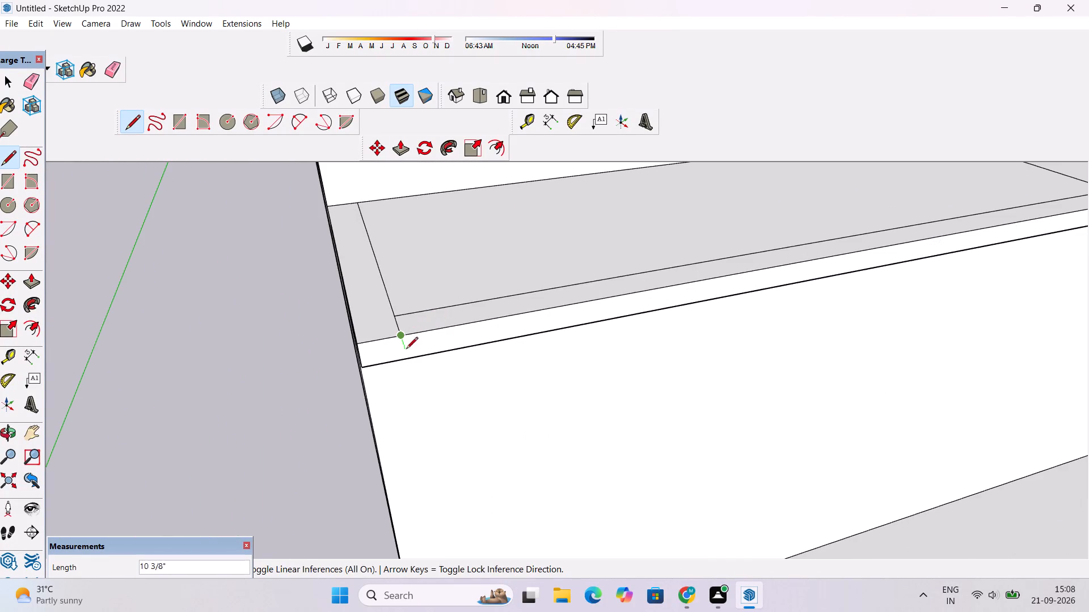
click(408, 361)
Push/Pull the small front end face of the upper slab's side strip outward 16' 6" into a projecting beam.
scroll(396, 260, down, 19)
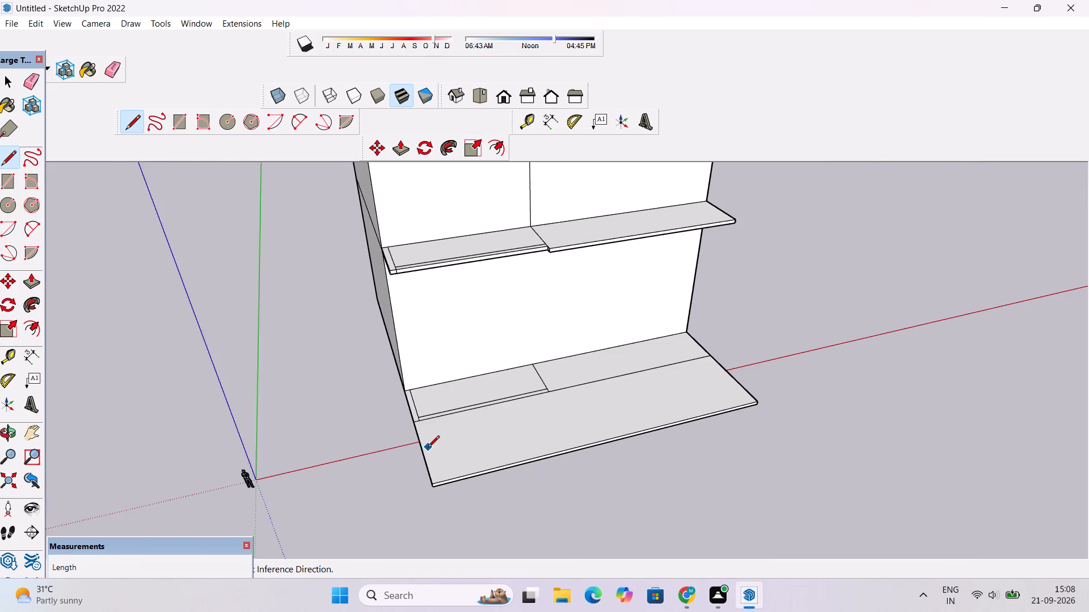
scroll(428, 448, up, 5)
key(space)
scroll(433, 433, down, 5)
key(p)
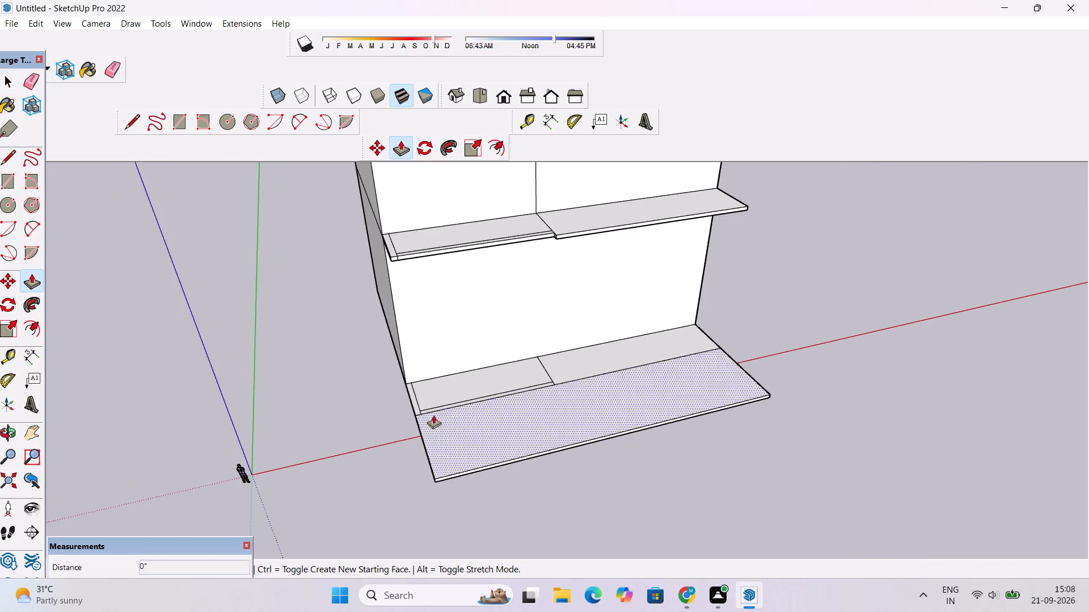
scroll(423, 340, down, 5)
scroll(401, 267, down, 4)
scroll(389, 187, up, 7)
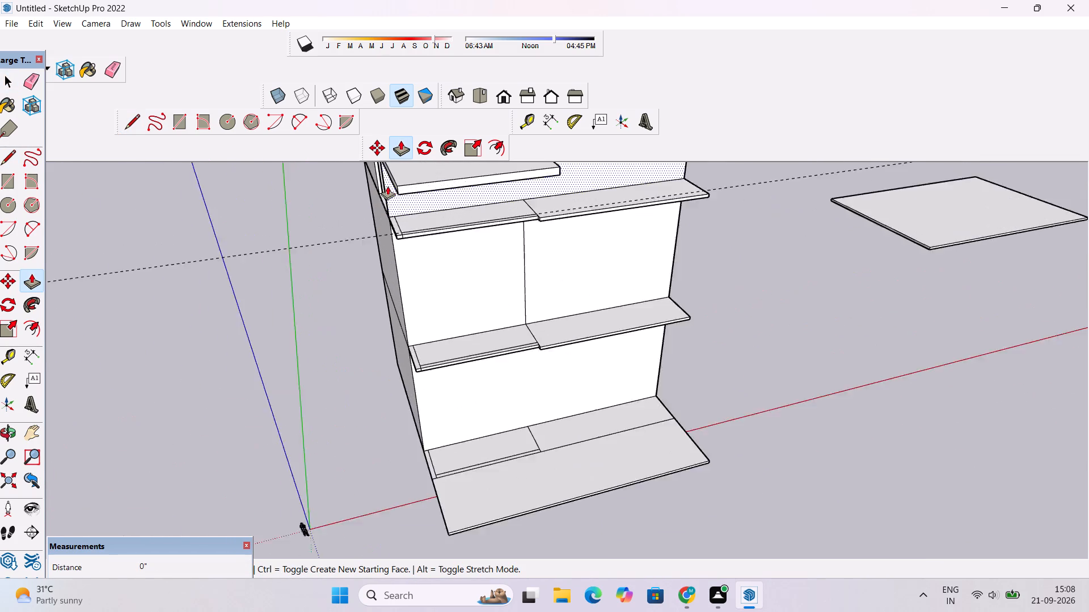
scroll(387, 186, up, 6)
click(409, 280)
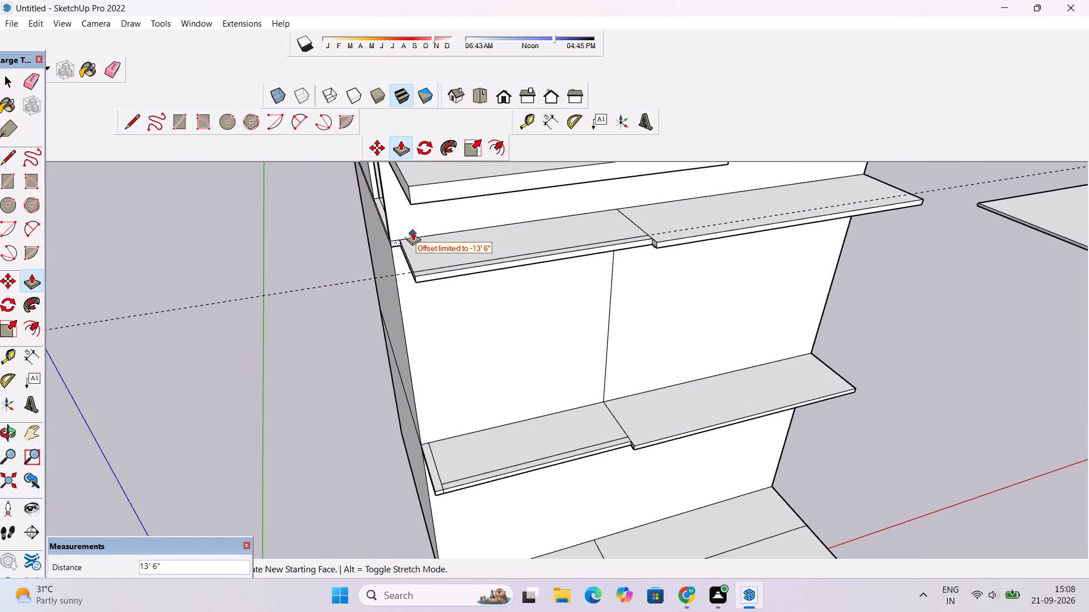
click(429, 205)
Push/Pull the small front end face of the middle slab's side strip outward 16' 6" to align with the upper beam.
scroll(404, 194, down, 9)
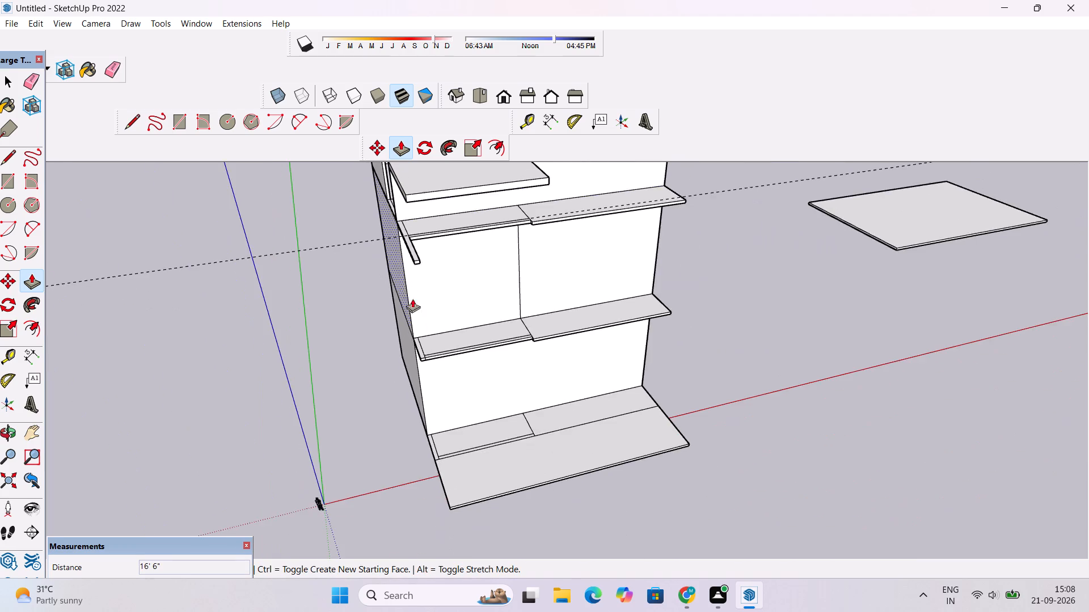
scroll(438, 368, up, 9)
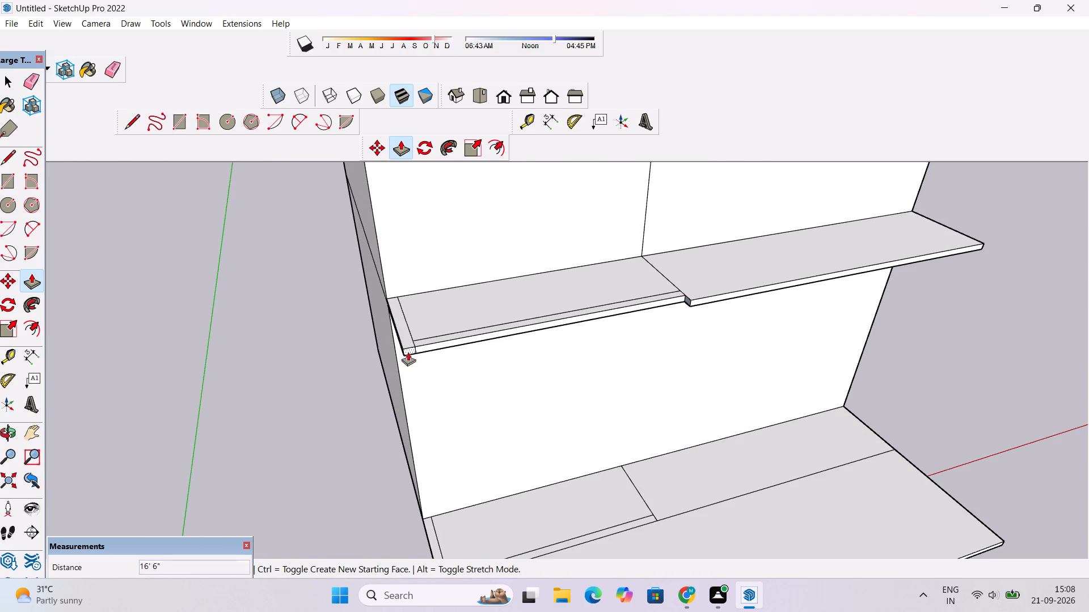
click(408, 352)
scroll(432, 353, down, 12)
scroll(427, 273, up, 5)
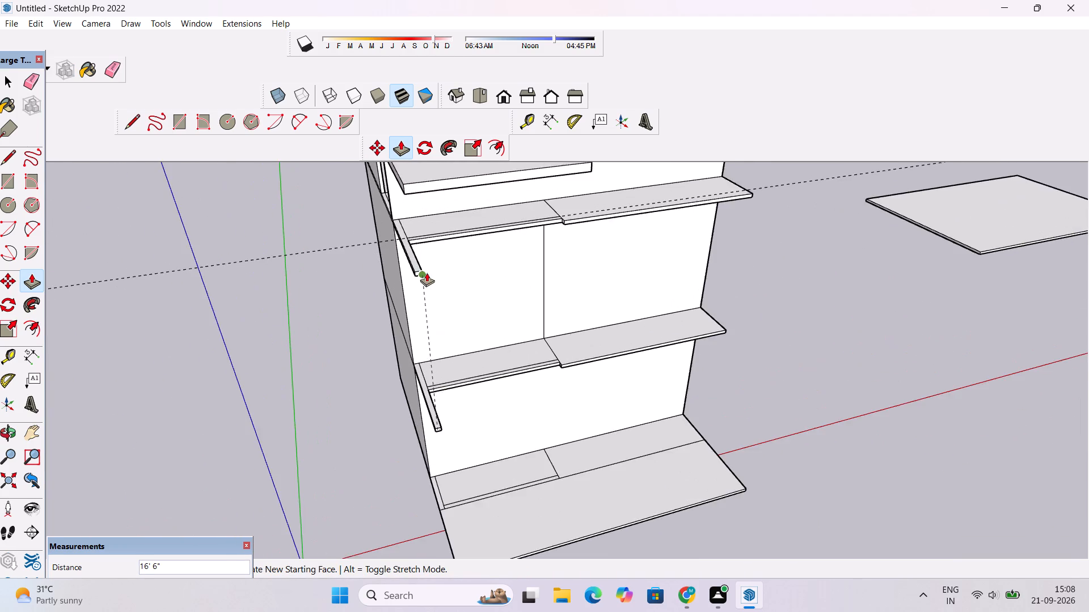
click(427, 273)
Erase the long dashed guide line running across the building.
scroll(423, 269, down, 6)
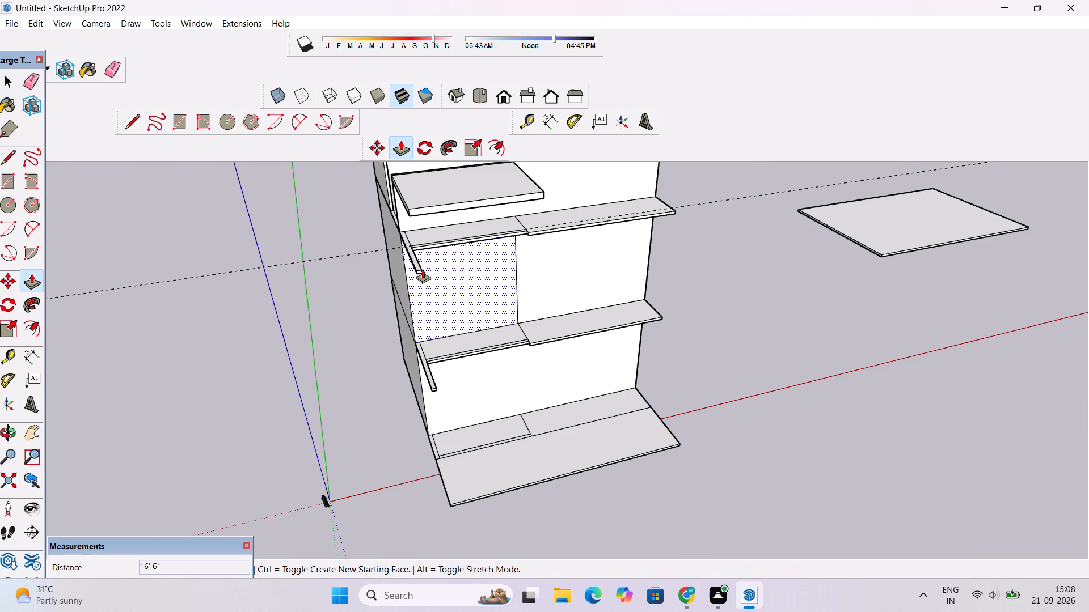
key(o)
drag(539, 362, 466, 350)
scroll(466, 350, down, 5)
shift+drag(466, 350, 478, 385)
scroll(477, 375, down, 4)
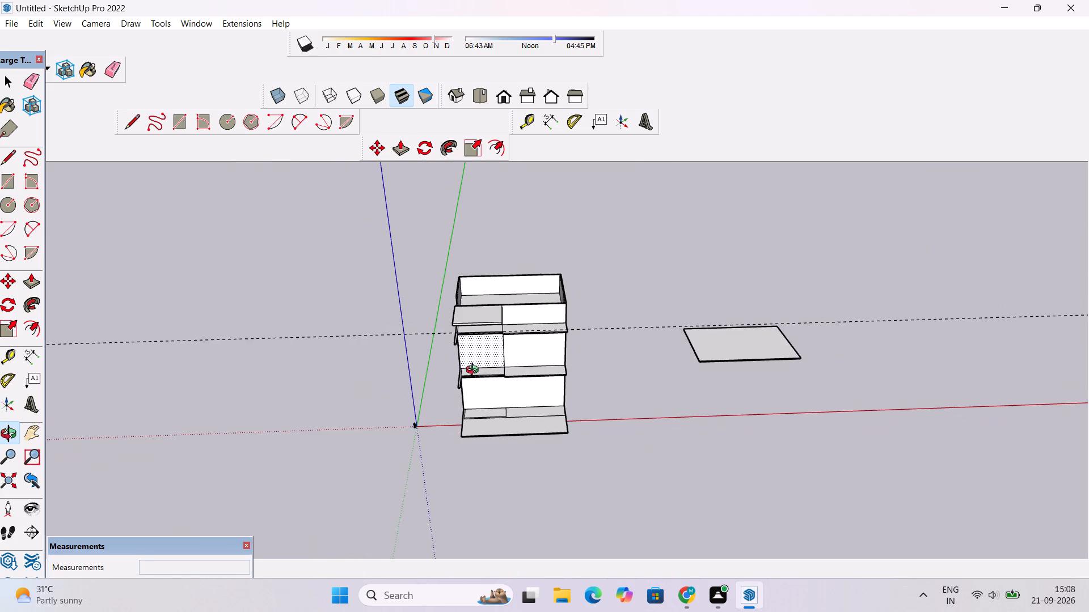
drag(479, 370, 537, 359)
scroll(503, 357, up, 4)
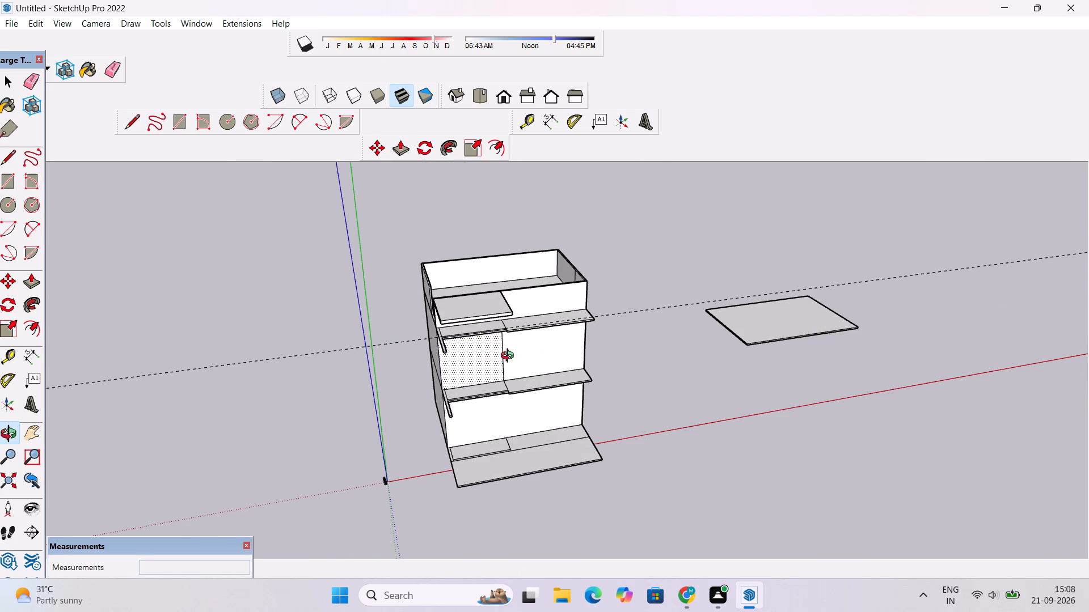
scroll(510, 357, down, 5)
drag(488, 379, 617, 378)
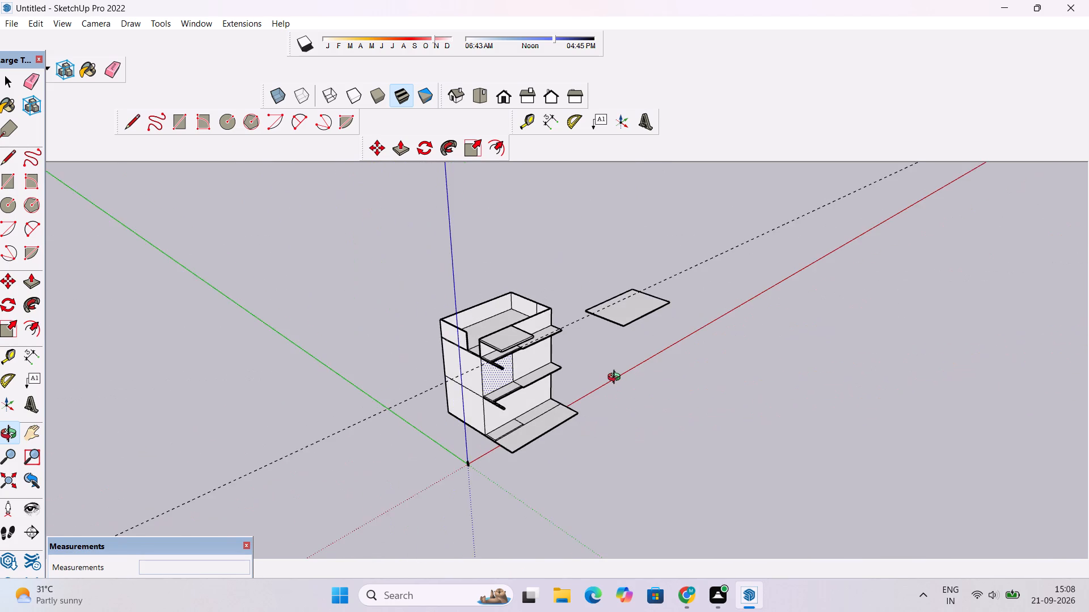
scroll(617, 379, up, 1)
drag(617, 379, 542, 395)
shift+drag(508, 390, 651, 412)
scroll(647, 420, up, 4)
shift+drag(656, 430, 622, 363)
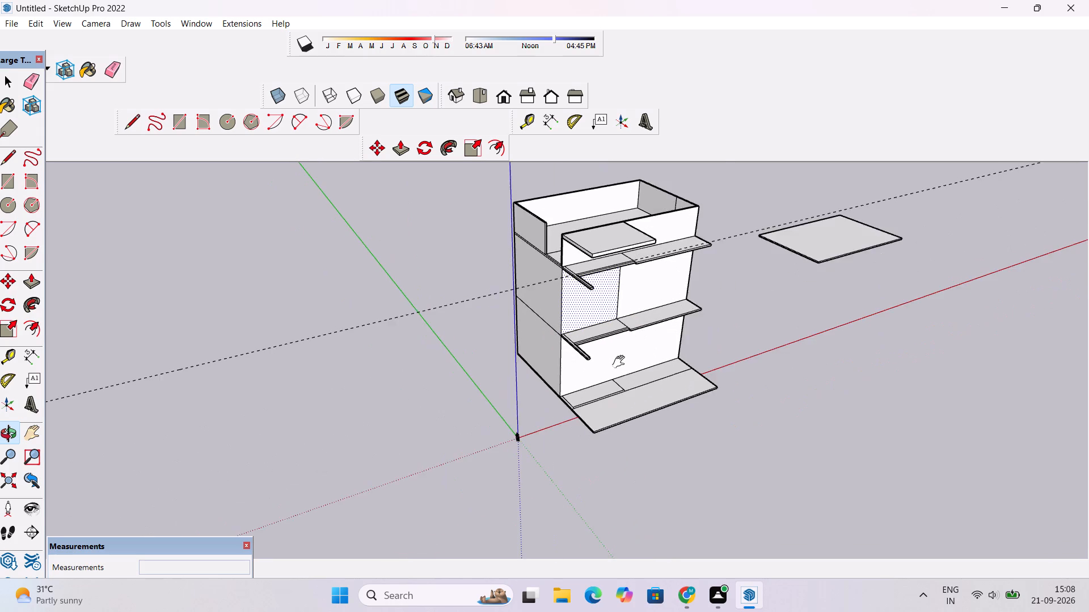
scroll(621, 362, up, 4)
key(e)
drag(345, 232, 349, 246)
scroll(538, 313, down, 3)
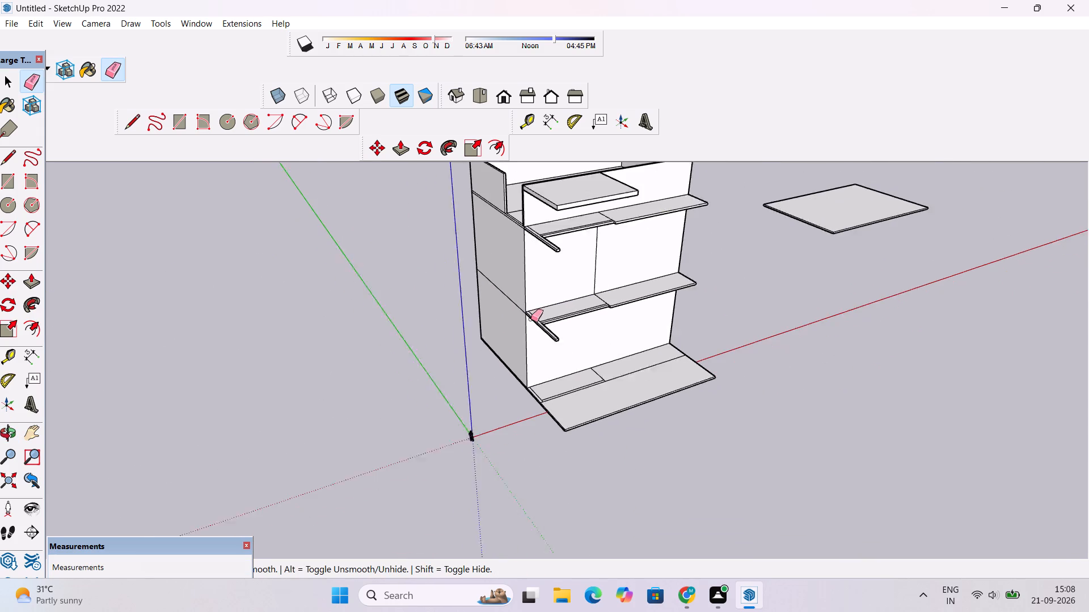
Examine the whole building from several angles, checking the floor slabs, top canopy and two projecting side beams.
scroll(531, 319, down, 1)
key(o)
scroll(531, 320, down, 3)
shift+drag(584, 315, 524, 332)
scroll(524, 332, up, 3)
drag(548, 344, 548, 345)
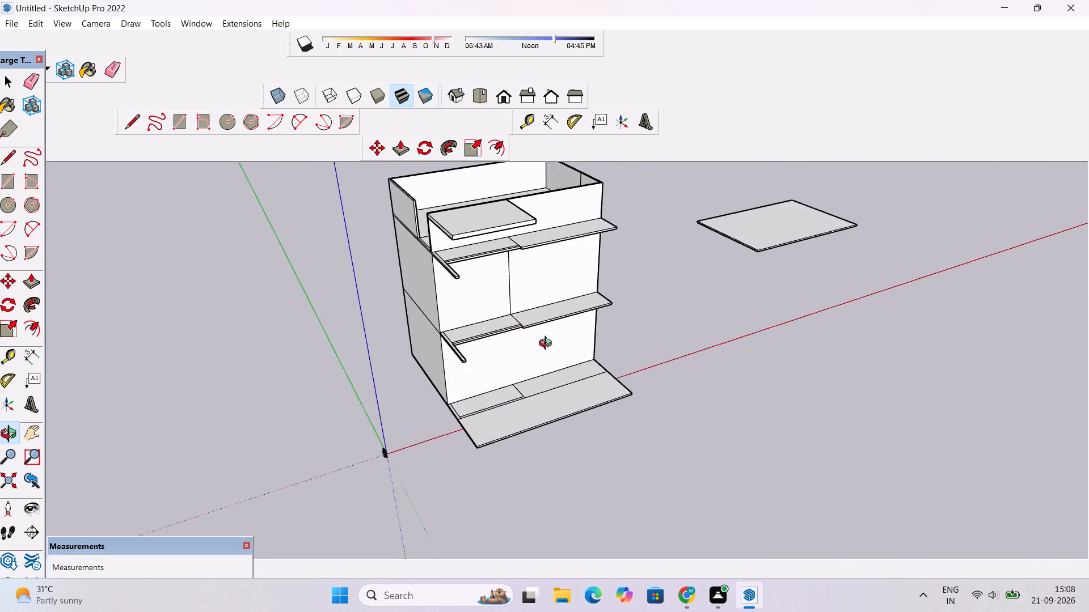
drag(548, 345, 479, 347)
scroll(512, 291, down, 5)
shift+drag(512, 291, 598, 393)
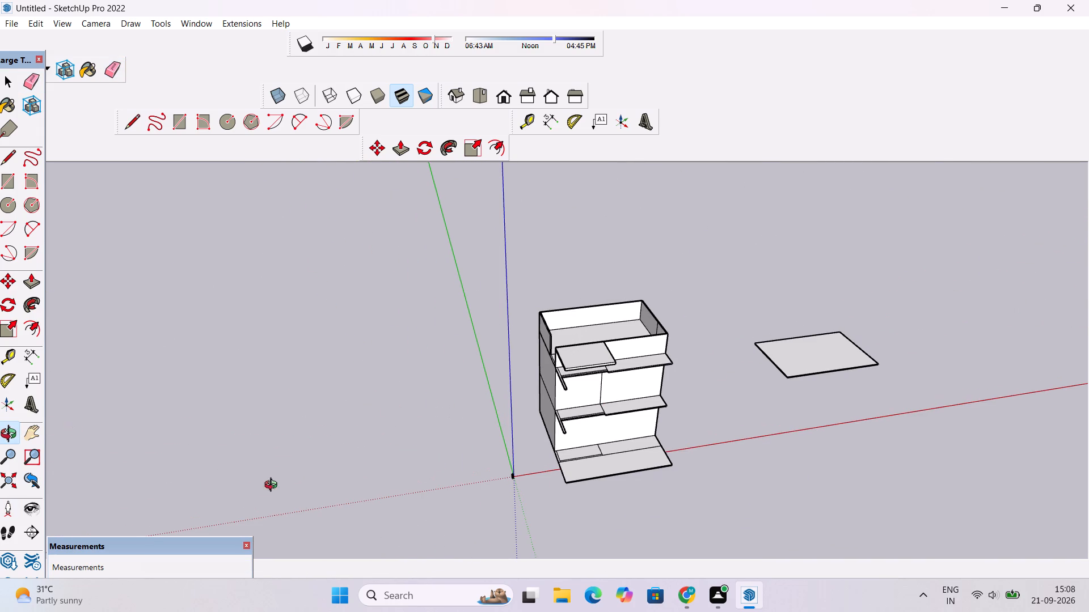
scroll(715, 462, down, 3)
shift+drag(691, 463, 504, 392)
scroll(409, 375, up, 4)
shift+drag(412, 381, 531, 440)
scroll(532, 438, up, 2)
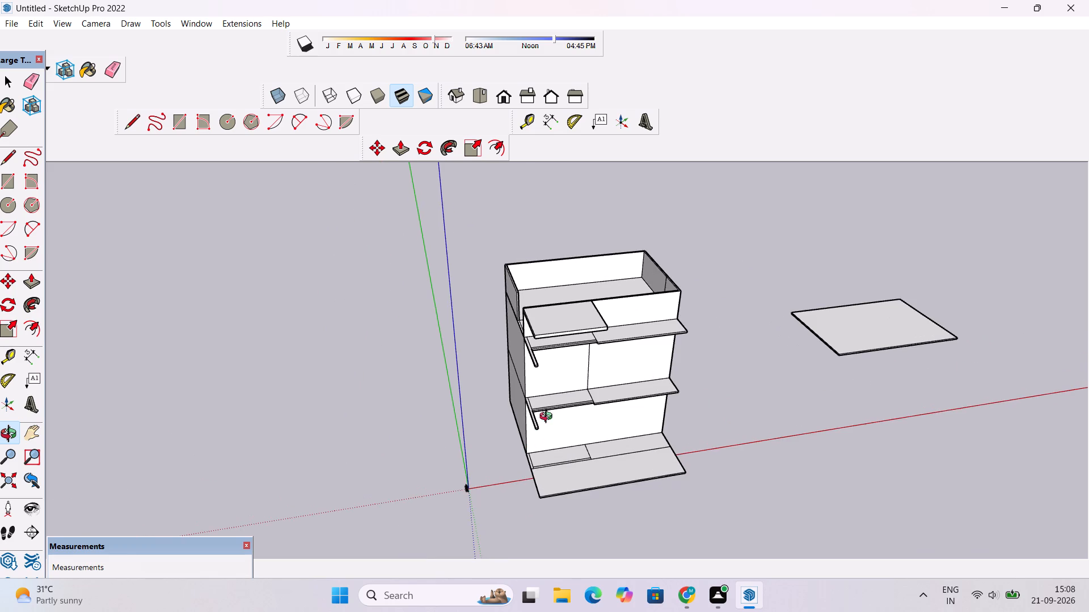
drag(683, 413, 590, 414)
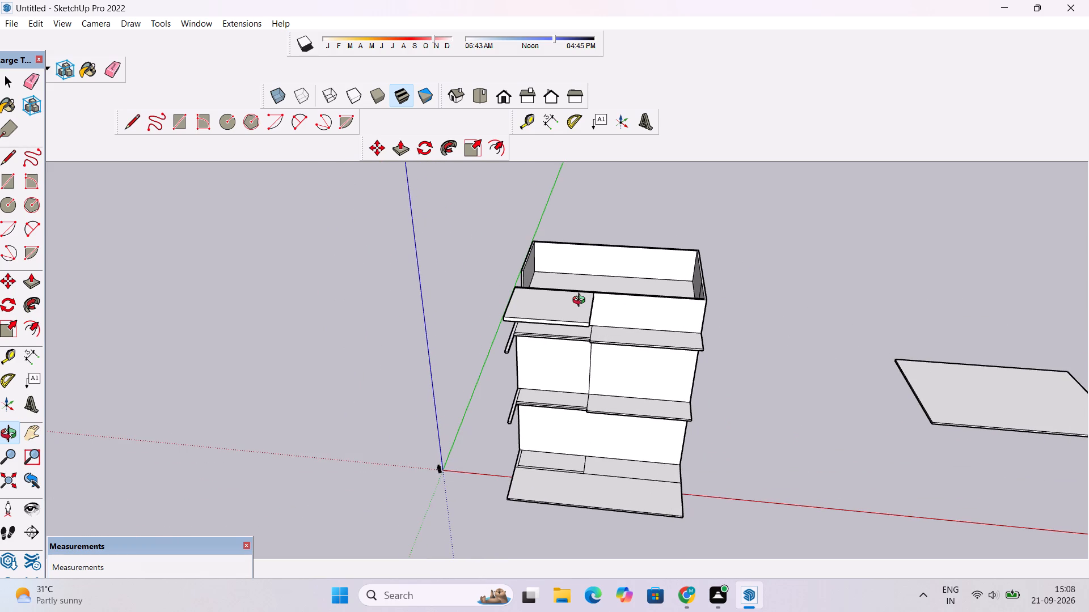
scroll(581, 301, down, 4)
shift+drag(563, 364, 621, 377)
scroll(621, 377, up, 5)
scroll(622, 379, down, 4)
drag(533, 402, 653, 391)
scroll(651, 383, up, 4)
drag(635, 381, 636, 313)
drag(679, 313, 603, 350)
scroll(576, 354, down, 4)
shift+drag(586, 351, 659, 397)
scroll(659, 397, up, 7)
drag(863, 297, 754, 331)
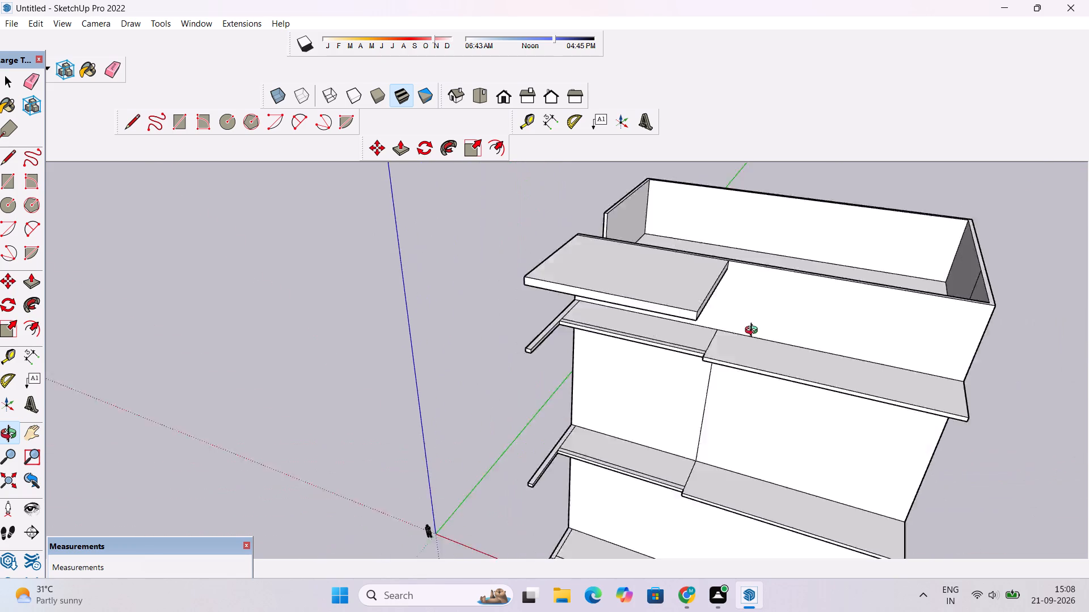
drag(754, 331, 833, 282)
scroll(829, 287, down, 3)
drag(663, 341, 692, 446)
drag(689, 453, 774, 408)
Examine the base slab's corner and side strip in relation to the projecting beams above it.
drag(674, 496, 672, 443)
scroll(652, 437, up, 4)
shift+drag(634, 436, 607, 477)
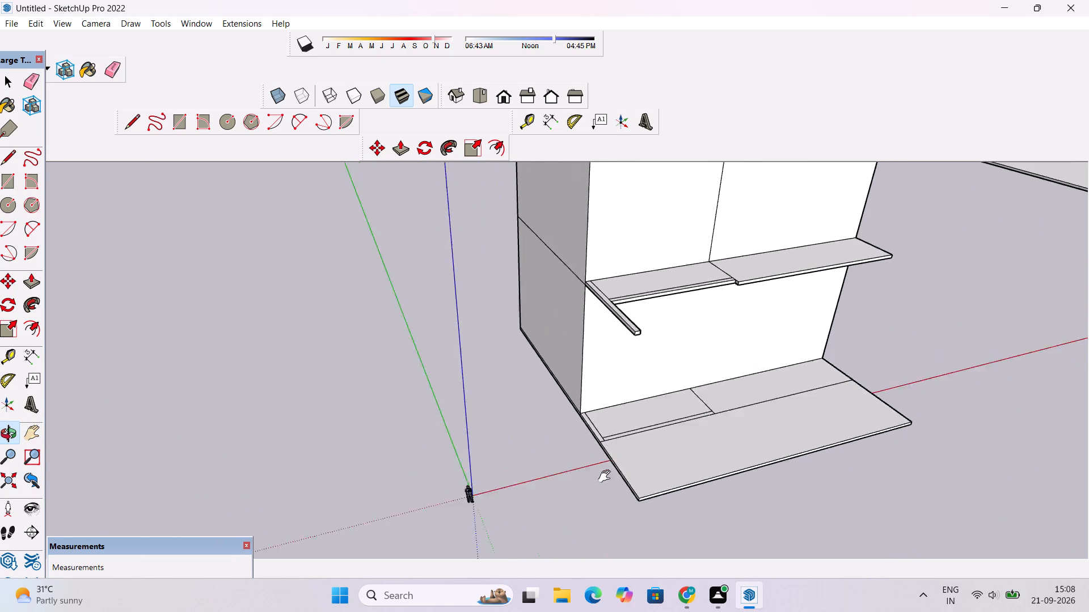
shift+drag(607, 477, 600, 493)
scroll(600, 494, up, 3)
drag(598, 460, 640, 502)
shift+drag(611, 430, 586, 492)
scroll(585, 493, down, 2)
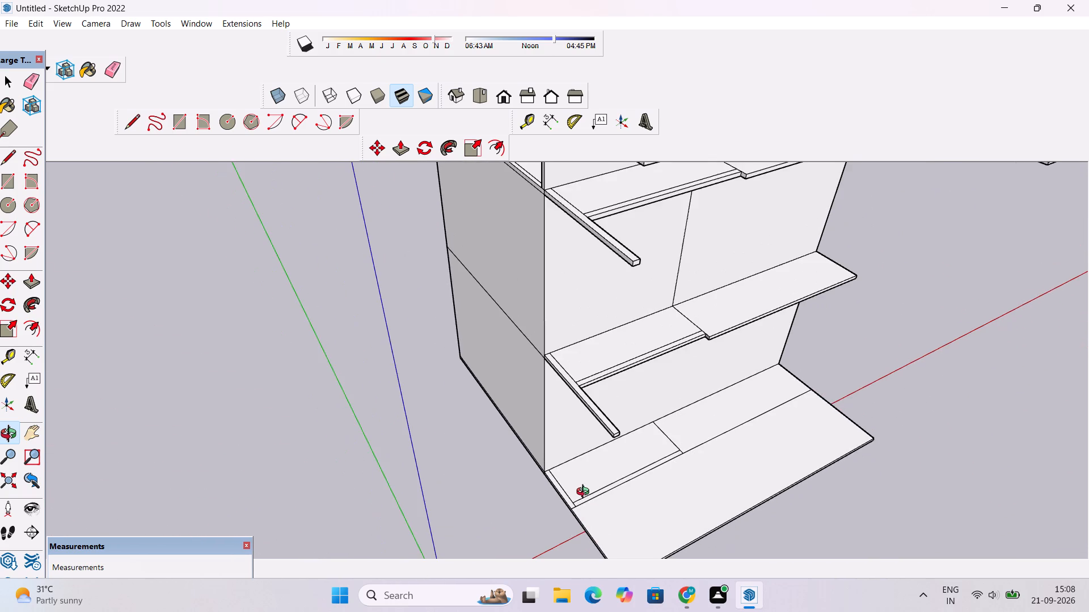
scroll(585, 493, down, 1)
drag(584, 518, 583, 449)
scroll(581, 441, up, 7)
drag(610, 453, 579, 461)
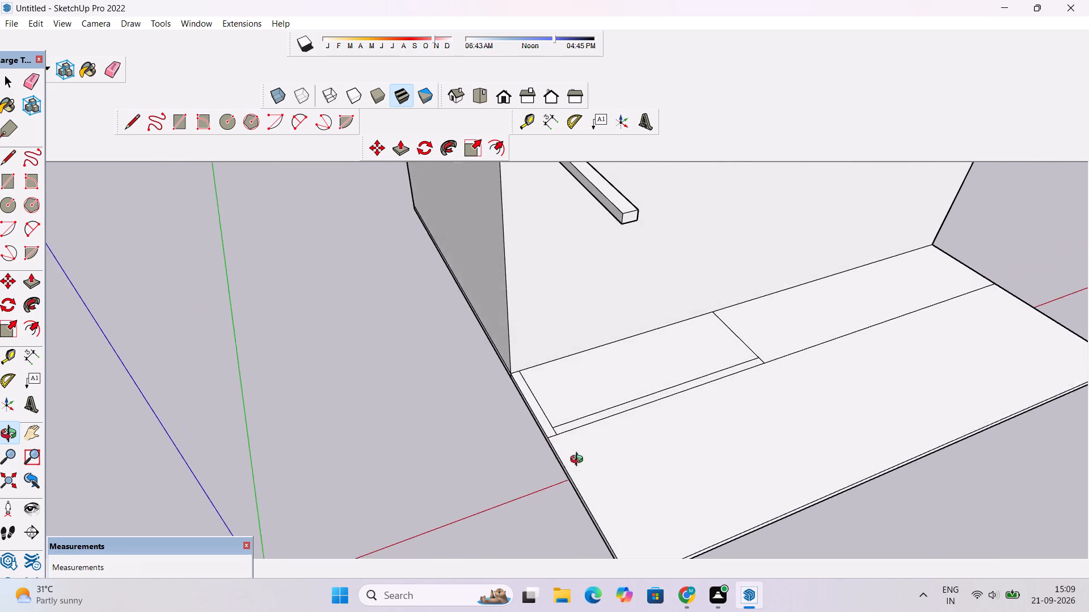
drag(579, 461, 572, 462)
scroll(535, 468, down, 4)
drag(541, 483, 544, 410)
scroll(546, 409, up, 3)
drag(551, 416, 541, 454)
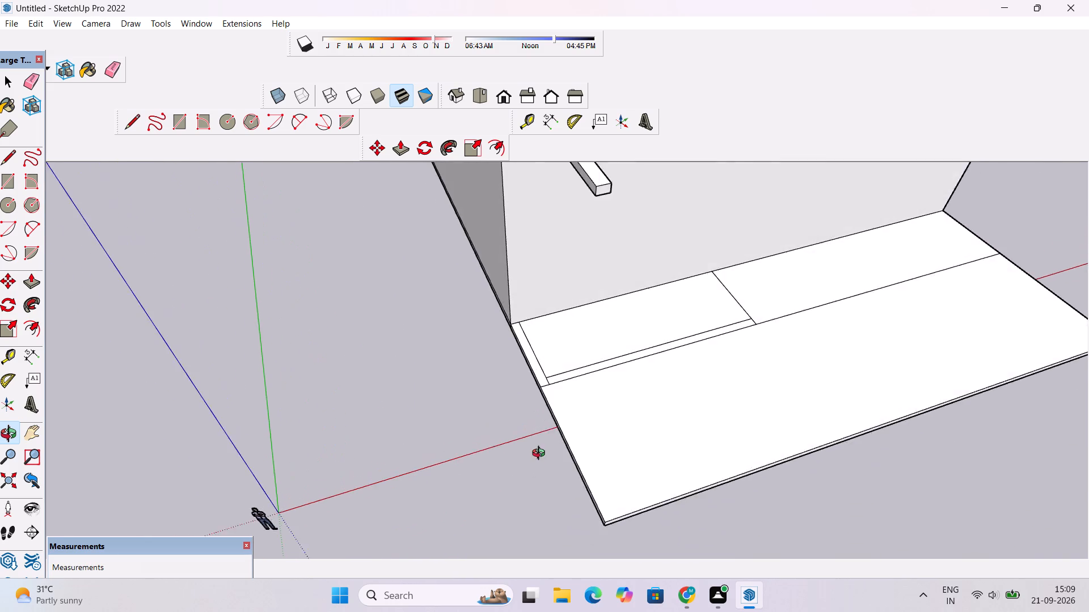
drag(541, 454, 531, 460)
scroll(531, 460, down, 8)
drag(548, 443, 564, 402)
scroll(552, 427, up, 2)
drag(547, 451, 545, 467)
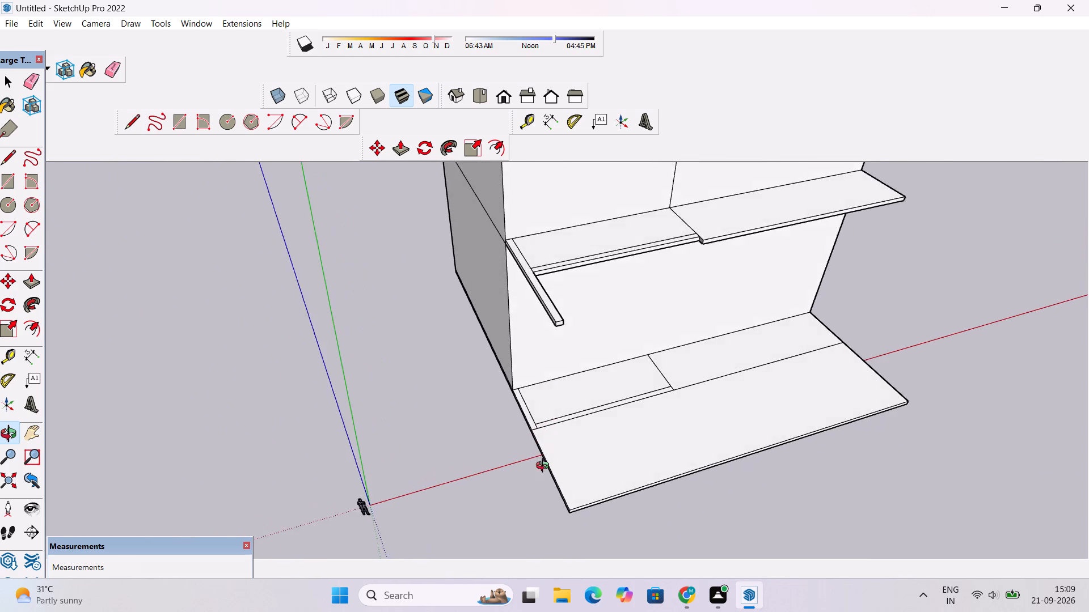
drag(545, 467, 538, 496)
scroll(537, 483, up, 5)
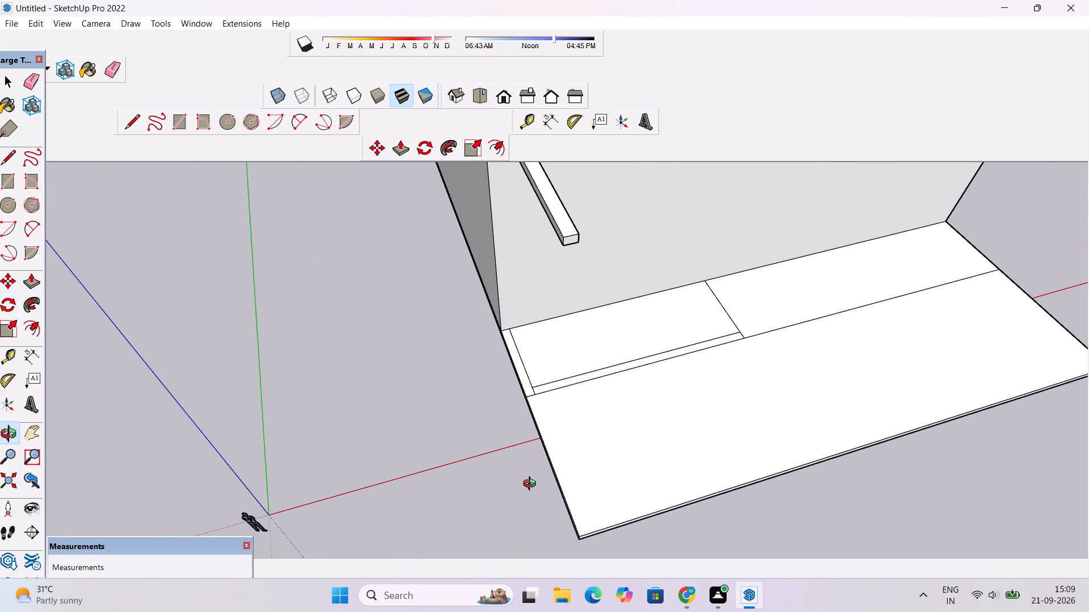
shift+drag(545, 475, 551, 398)
shift+scroll(531, 363, up, 8)
shift+drag(537, 343, 518, 435)
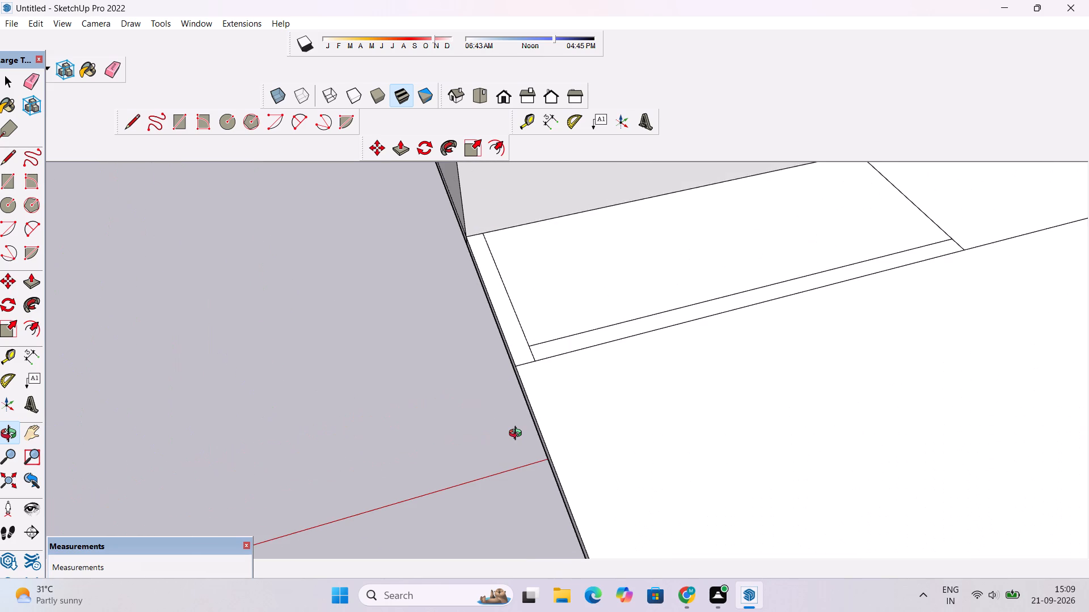
scroll(518, 435, down, 1)
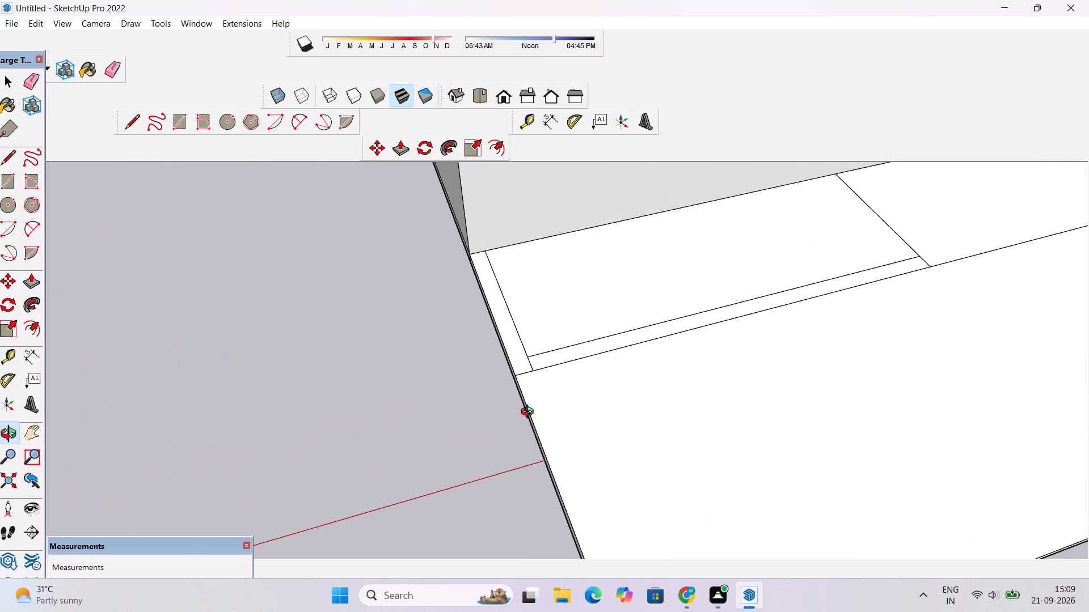
scroll(530, 410, down, 3)
shift+drag(528, 407, 510, 475)
scroll(505, 456, down, 6)
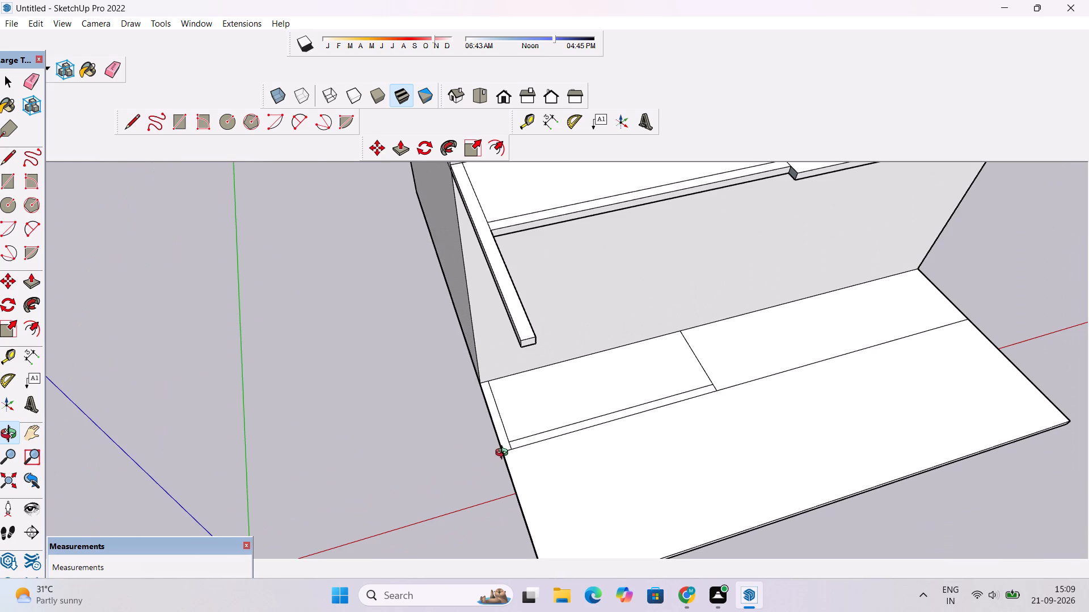
drag(506, 445, 706, 393)
scroll(706, 389, down, 3)
drag(666, 397, 721, 414)
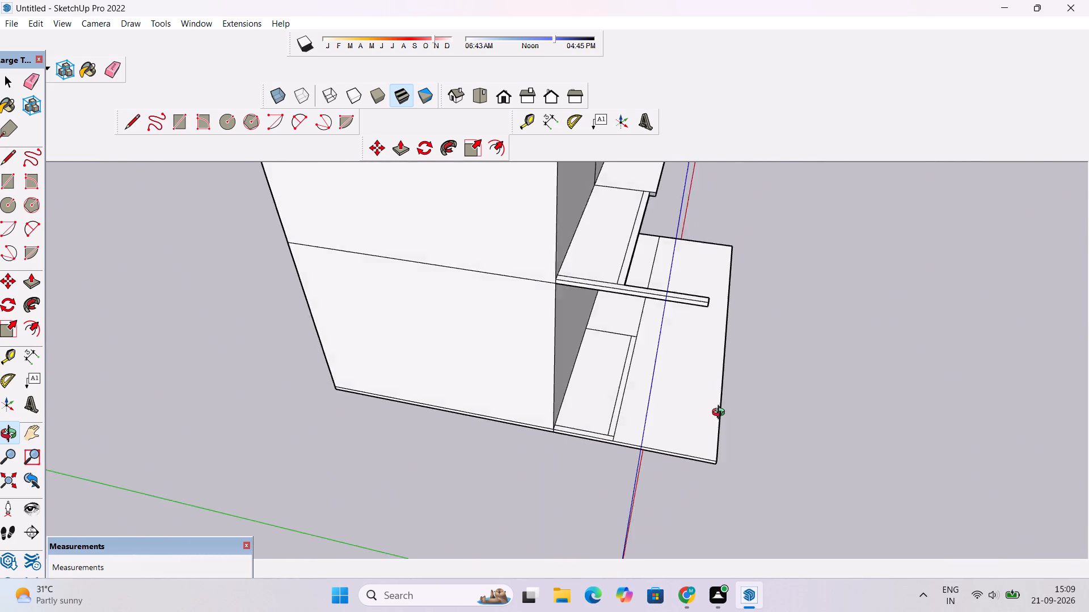
drag(721, 414, 762, 414)
shift+drag(752, 415, 679, 400)
scroll(665, 397, down, 3)
drag(592, 416, 615, 419)
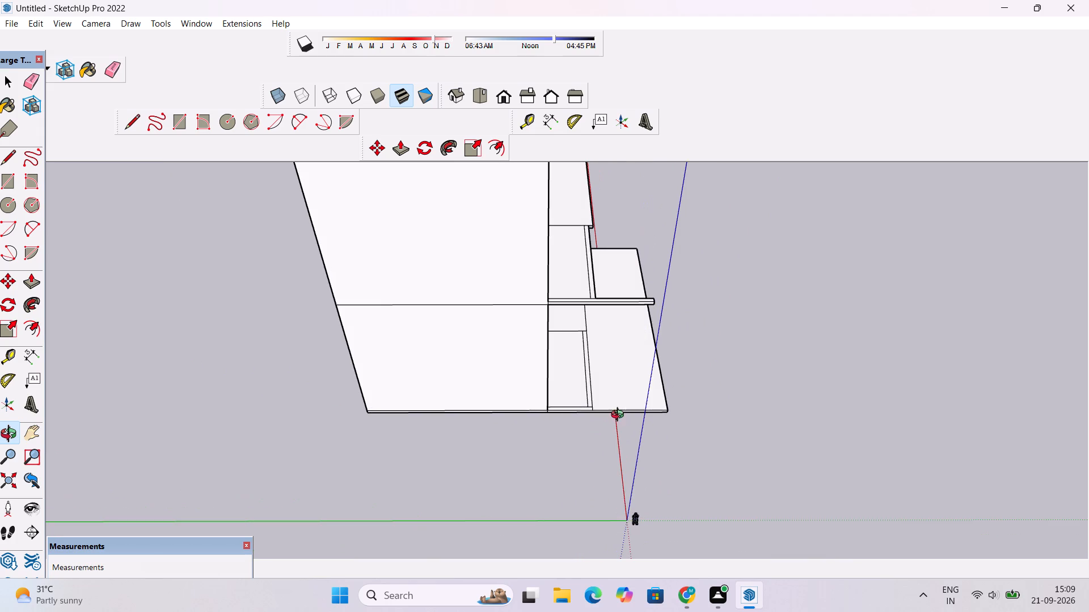
shift+drag(640, 400, 536, 415)
scroll(532, 412, up, 1)
shift+drag(510, 392, 523, 402)
scroll(523, 402, up, 2)
shift+drag(523, 402, 520, 431)
scroll(520, 431, down, 4)
drag(535, 405, 378, 399)
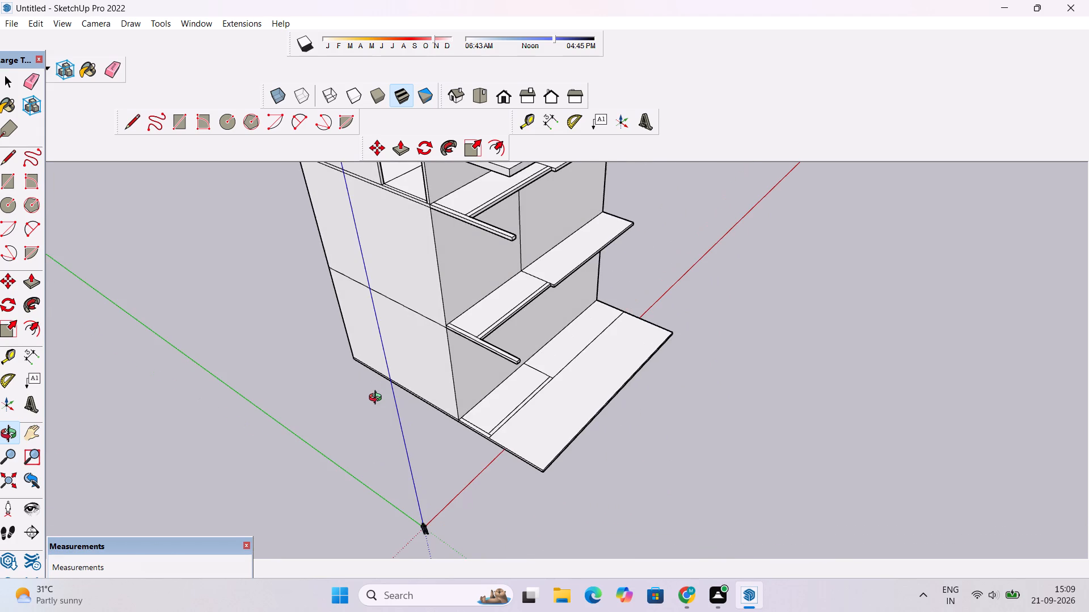
drag(472, 413, 493, 433)
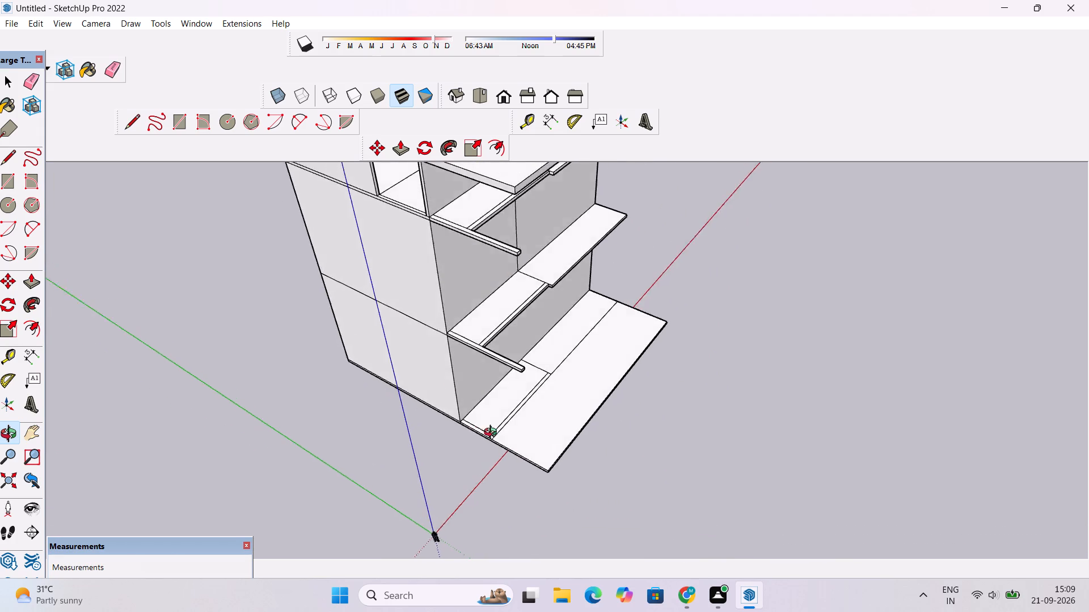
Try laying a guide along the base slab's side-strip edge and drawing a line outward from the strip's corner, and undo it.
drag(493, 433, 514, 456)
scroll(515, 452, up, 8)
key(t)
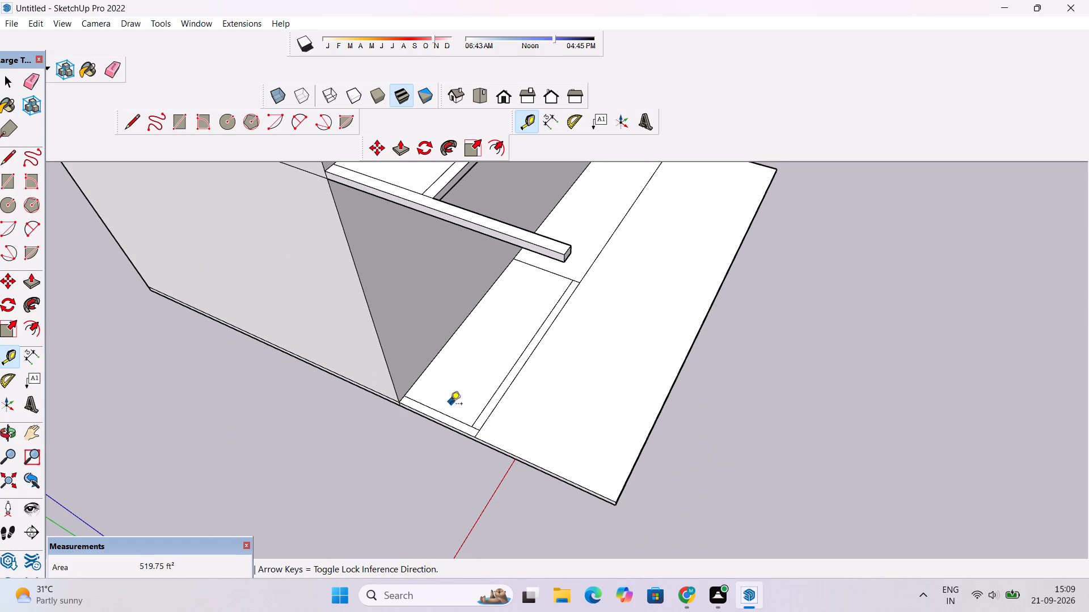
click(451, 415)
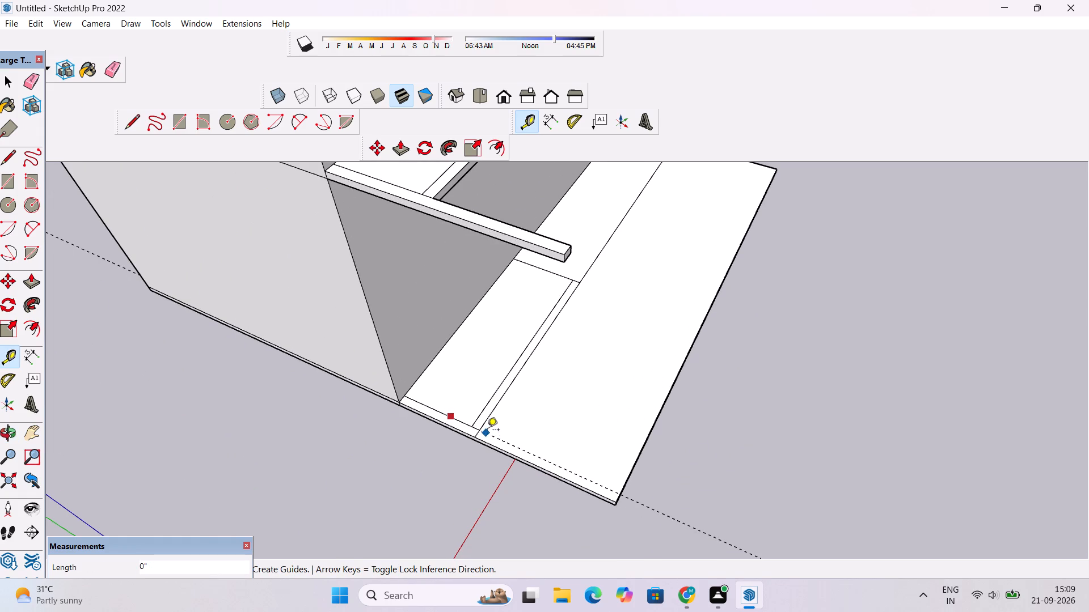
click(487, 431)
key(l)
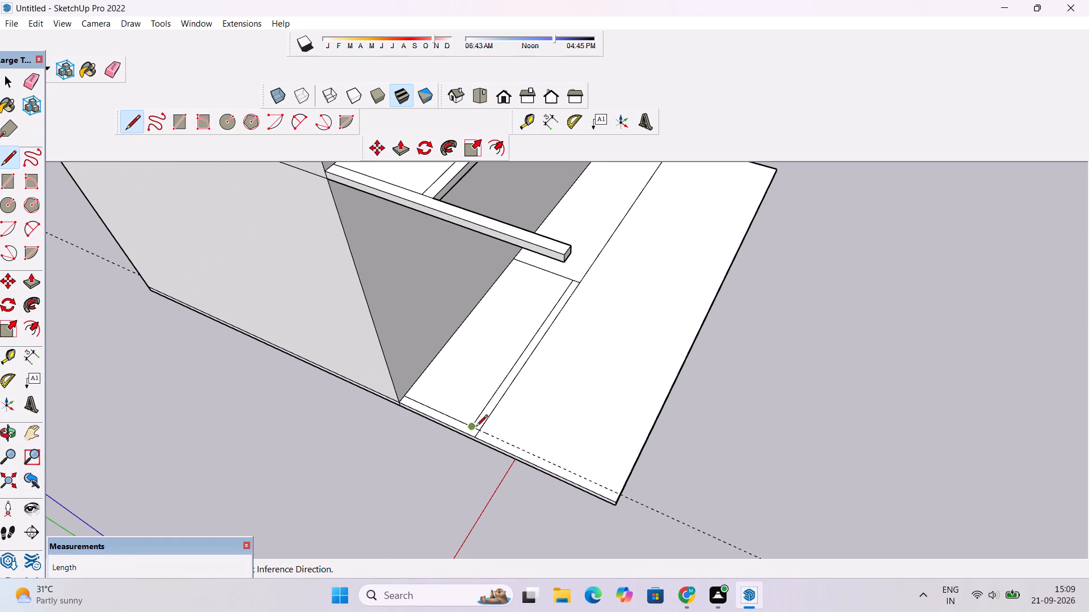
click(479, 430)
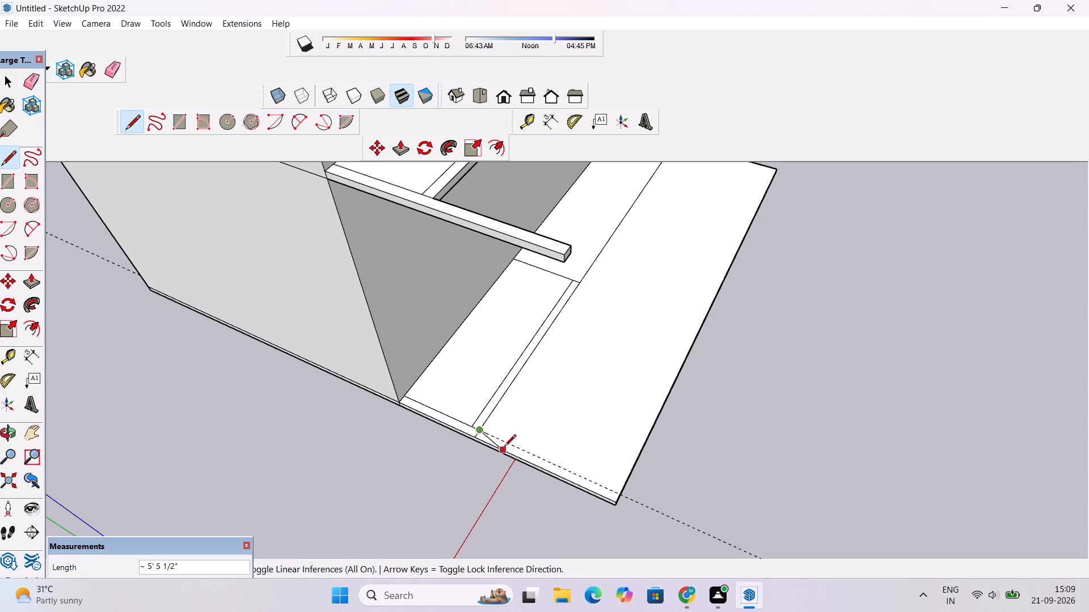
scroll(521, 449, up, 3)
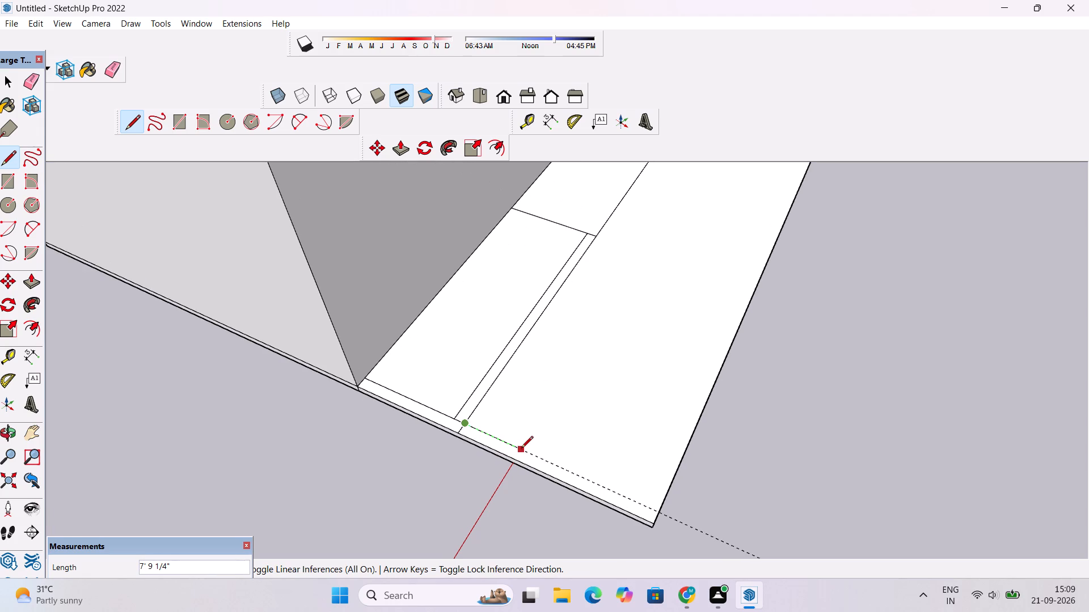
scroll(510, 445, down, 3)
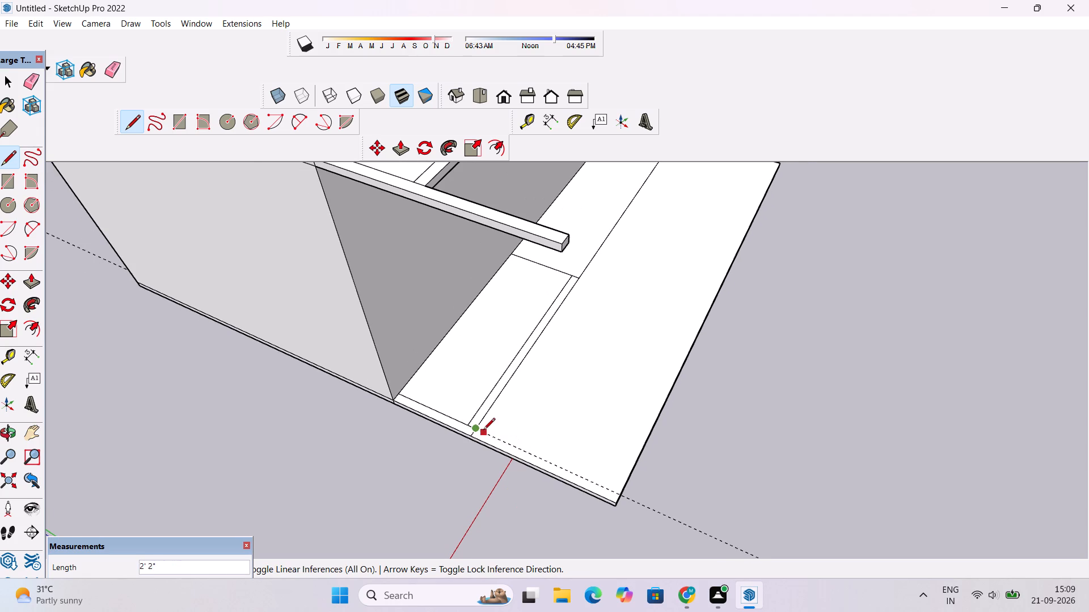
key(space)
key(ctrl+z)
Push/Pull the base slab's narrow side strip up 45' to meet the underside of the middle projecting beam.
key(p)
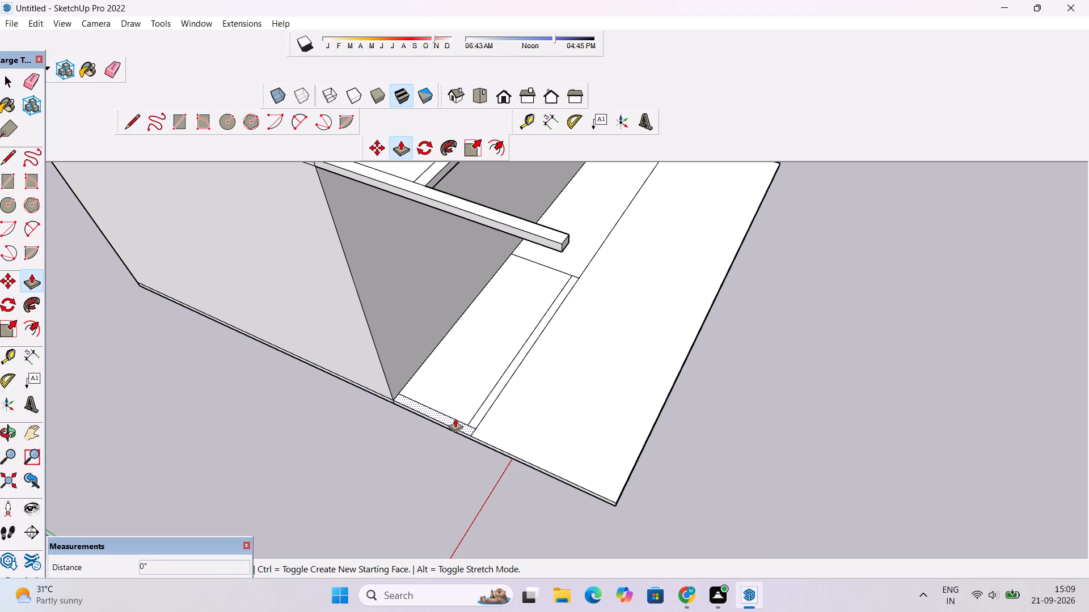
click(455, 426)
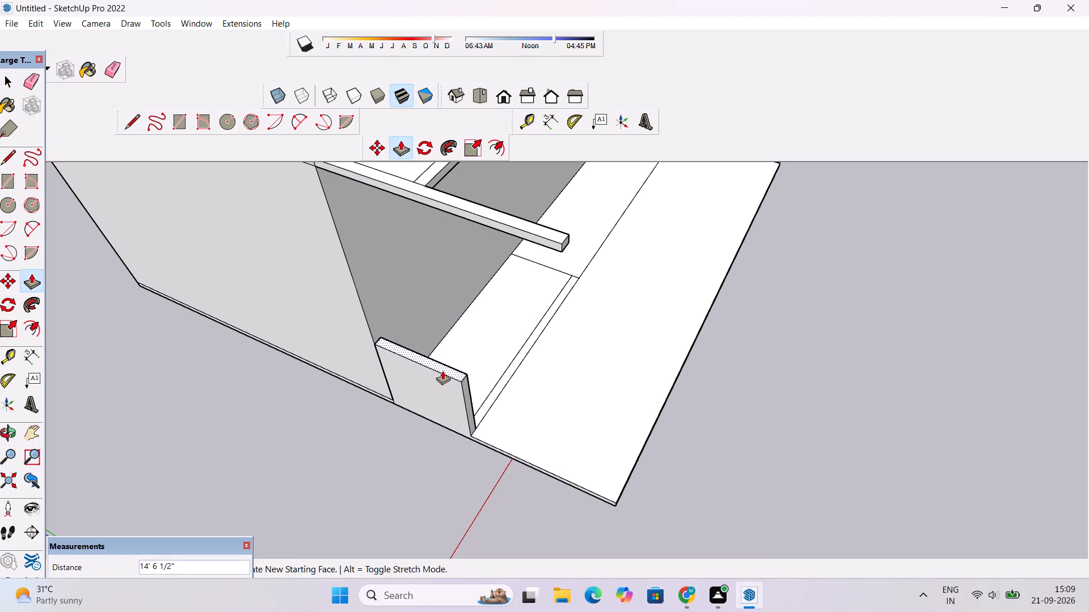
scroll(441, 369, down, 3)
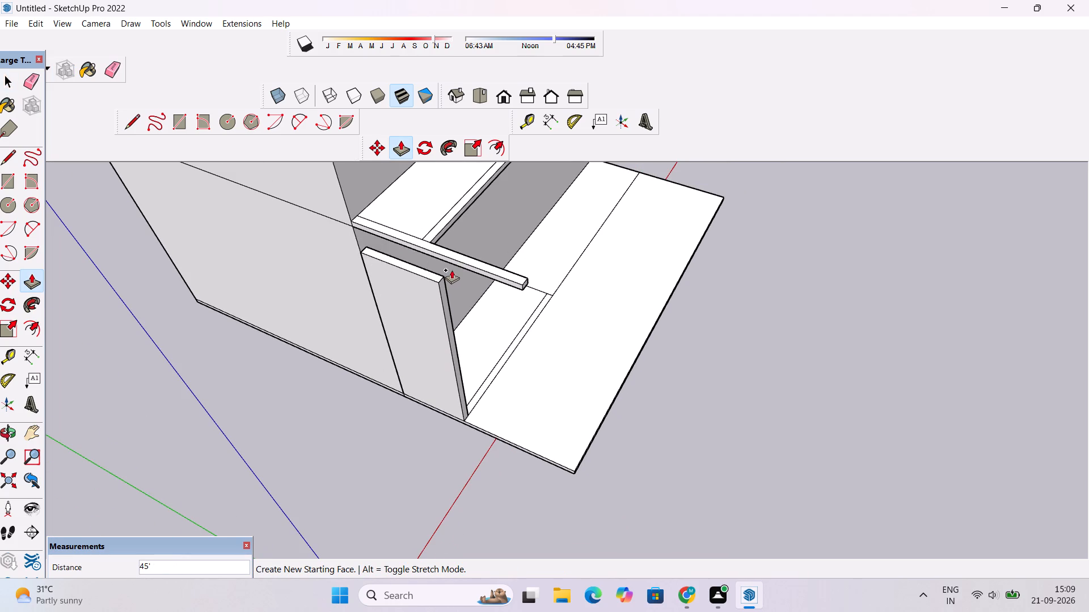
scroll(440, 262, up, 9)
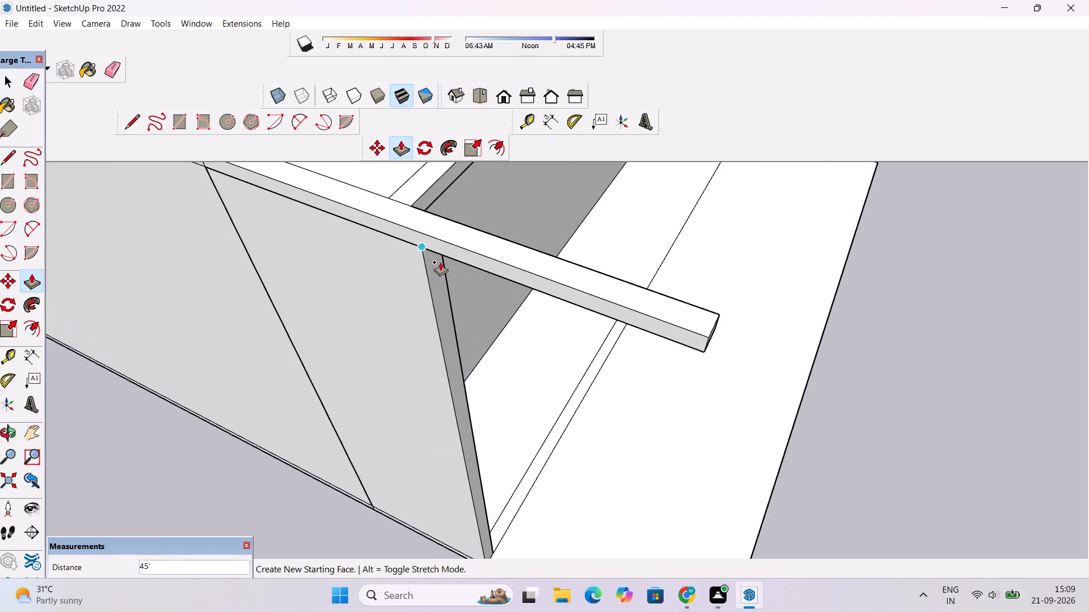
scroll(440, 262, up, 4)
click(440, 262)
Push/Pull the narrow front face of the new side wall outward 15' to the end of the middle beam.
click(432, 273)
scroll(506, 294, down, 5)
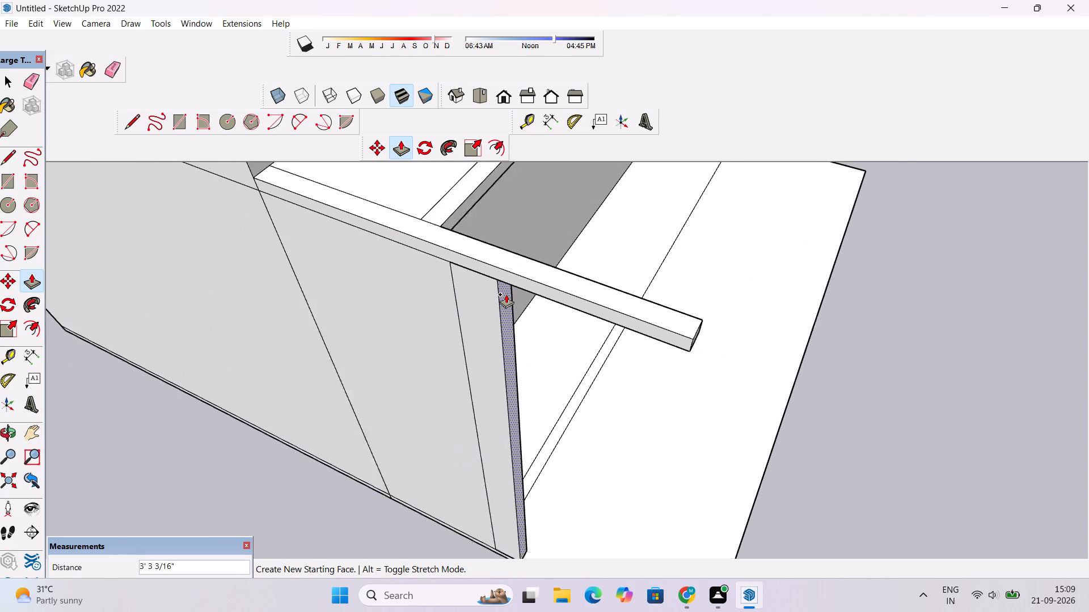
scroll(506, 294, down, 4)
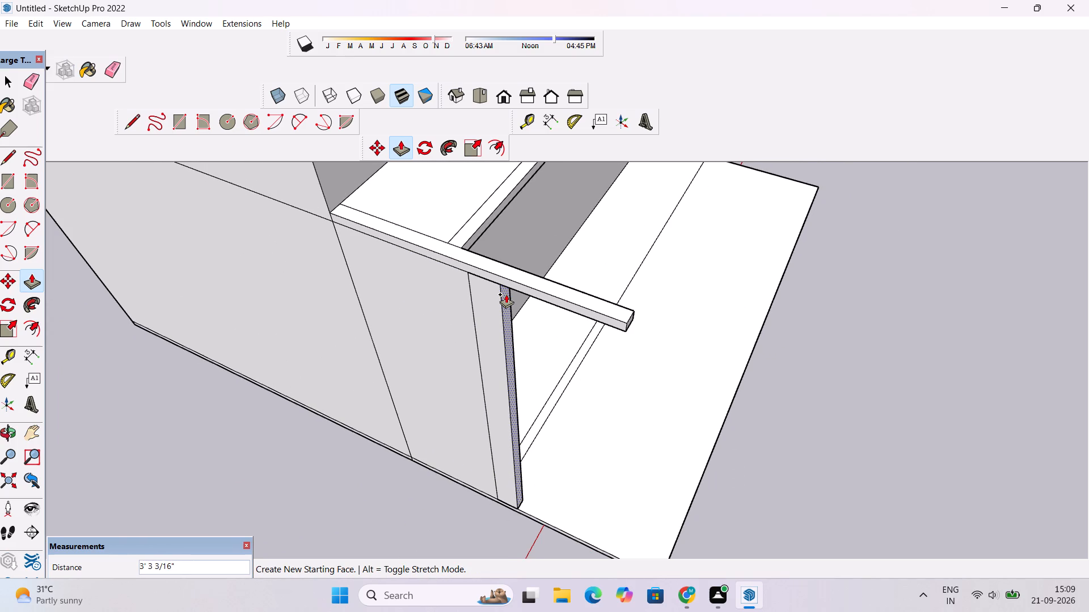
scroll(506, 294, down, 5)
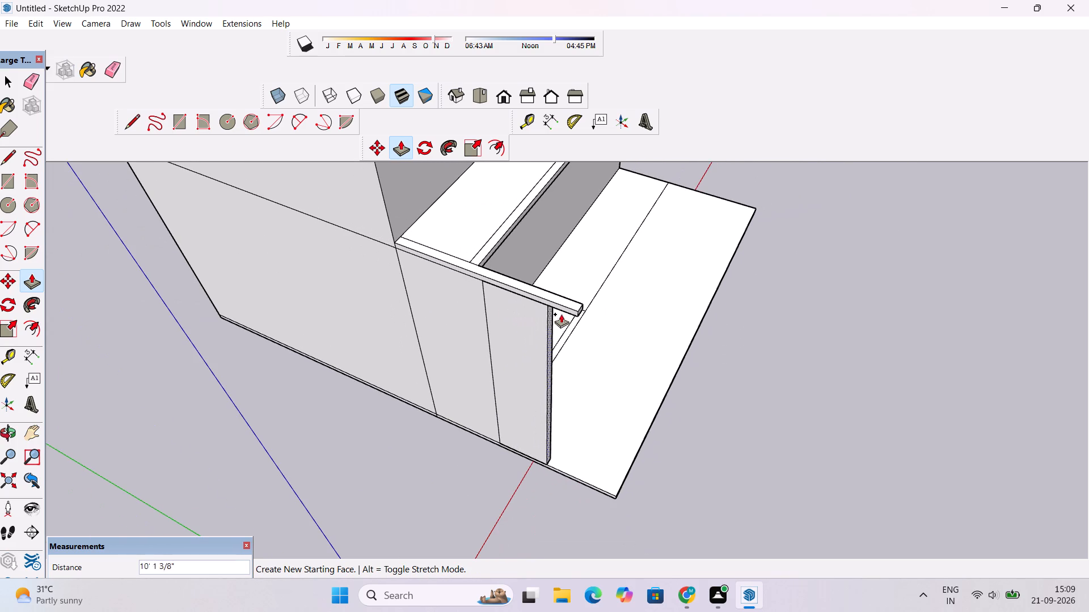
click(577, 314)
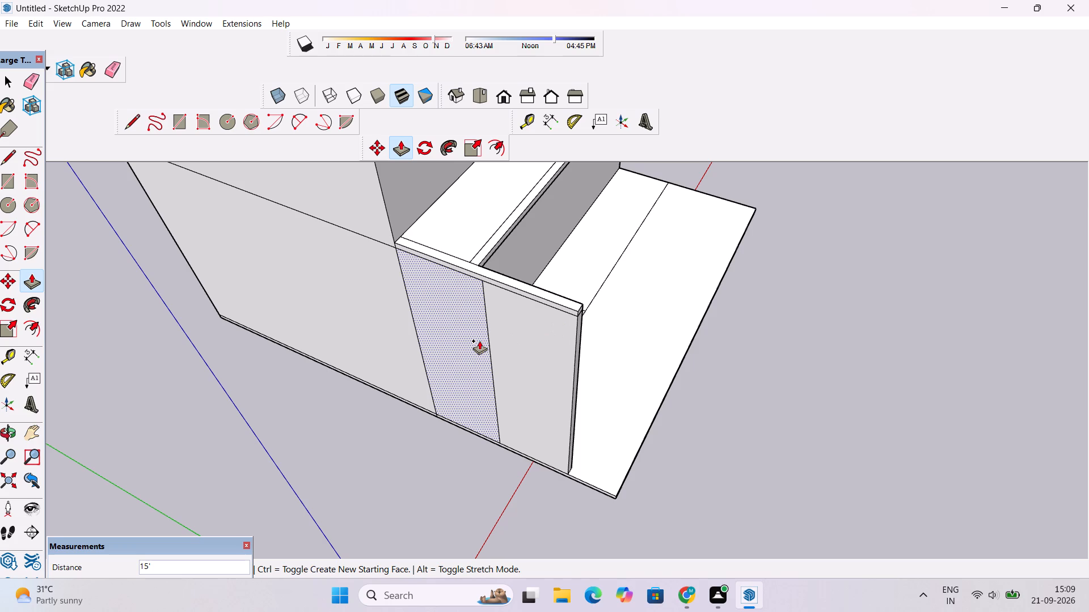
Examine the building from the front and side, checking the ground-floor side wall against the projecting beams and slabs.
scroll(479, 341, down, 8)
key(o)
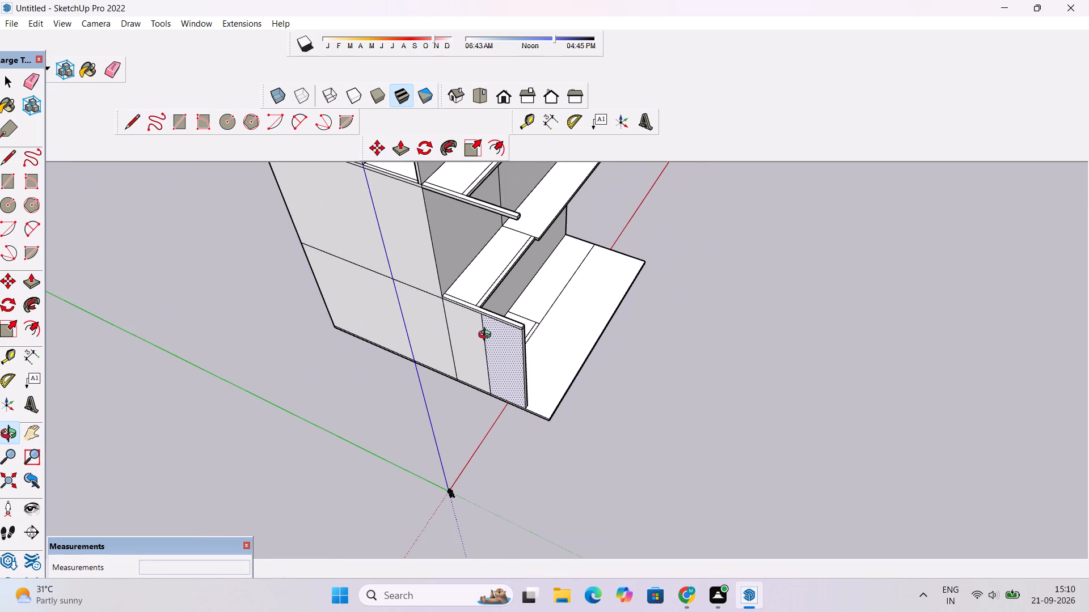
drag(541, 347, 377, 326)
scroll(349, 332, down, 5)
drag(468, 390, 356, 373)
scroll(398, 305, up, 3)
drag(556, 338, 524, 289)
scroll(524, 288, down, 4)
shift+drag(506, 300, 518, 364)
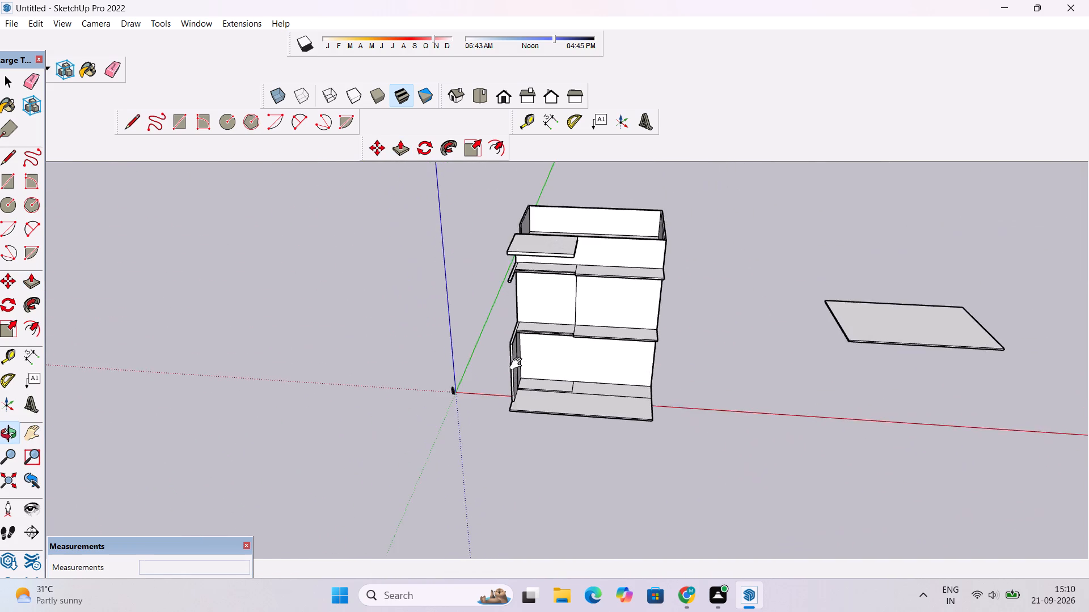
scroll(518, 364, up, 3)
drag(481, 364, 585, 386)
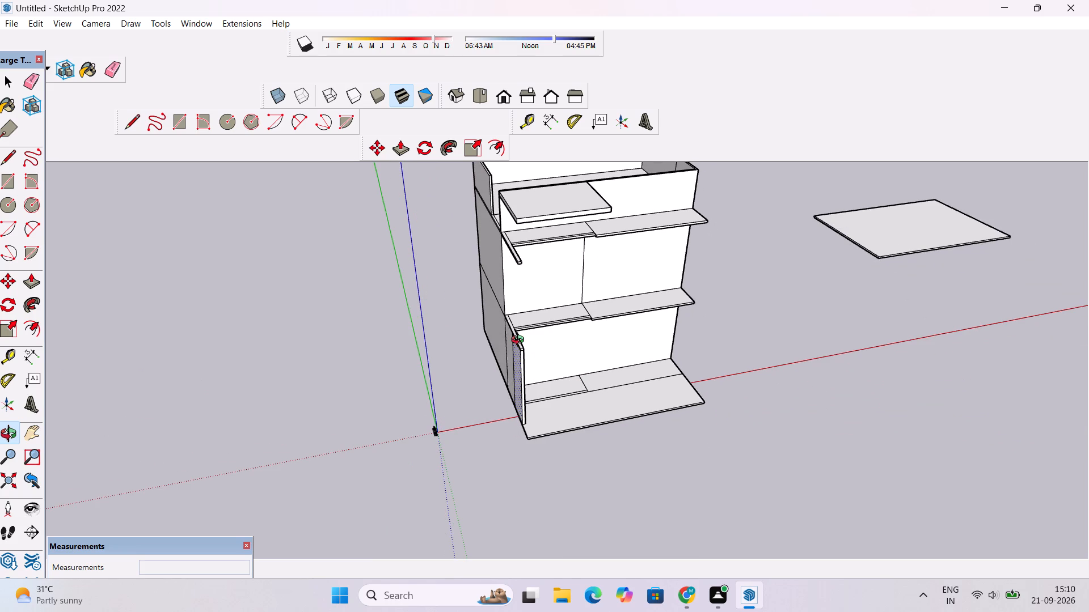
drag(515, 316, 519, 273)
shift+drag(524, 295, 576, 418)
drag(587, 497, 639, 524)
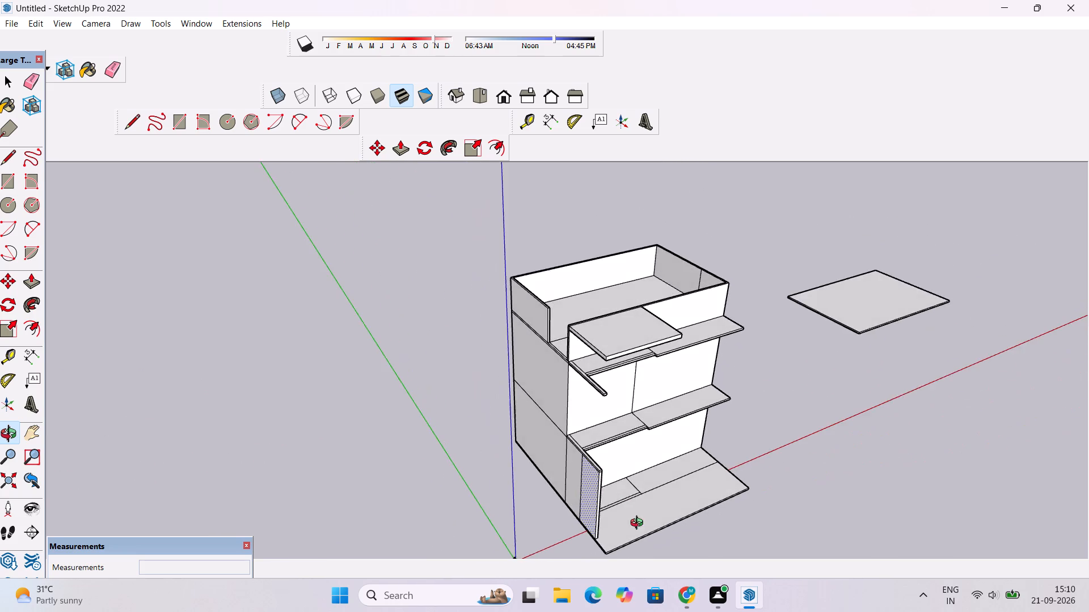
drag(628, 496, 588, 423)
shift+scroll(565, 402, up, 4)
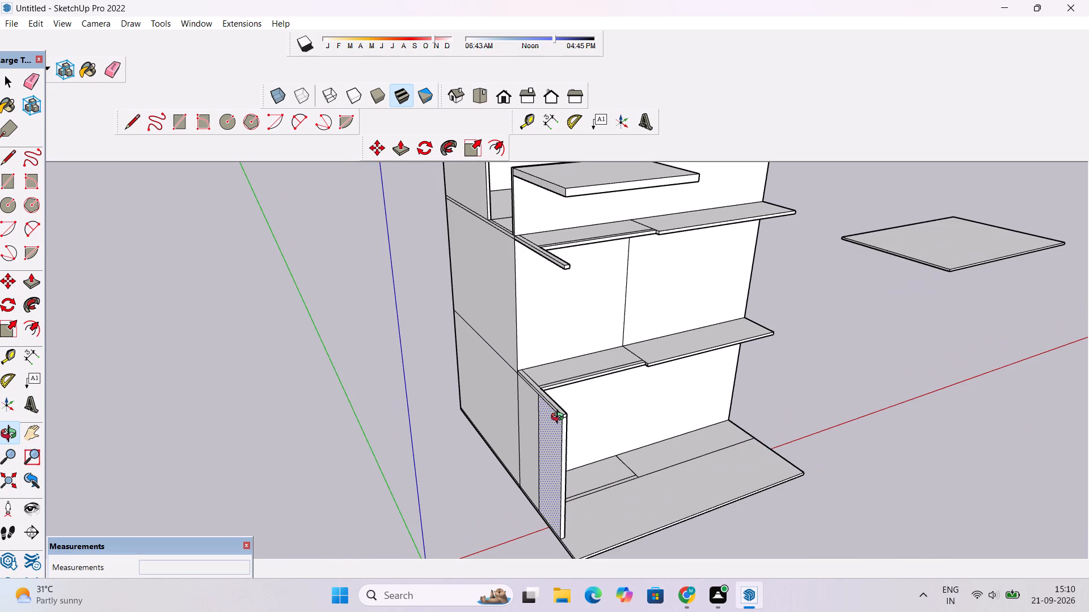
Undo the side wall extrusions, the guide line erasure and the two projecting side beams.
key(ctrl+z)
key(ctrl+z)
key(ctrl+z)
key(ctrl+z)
key(ctrl+z)
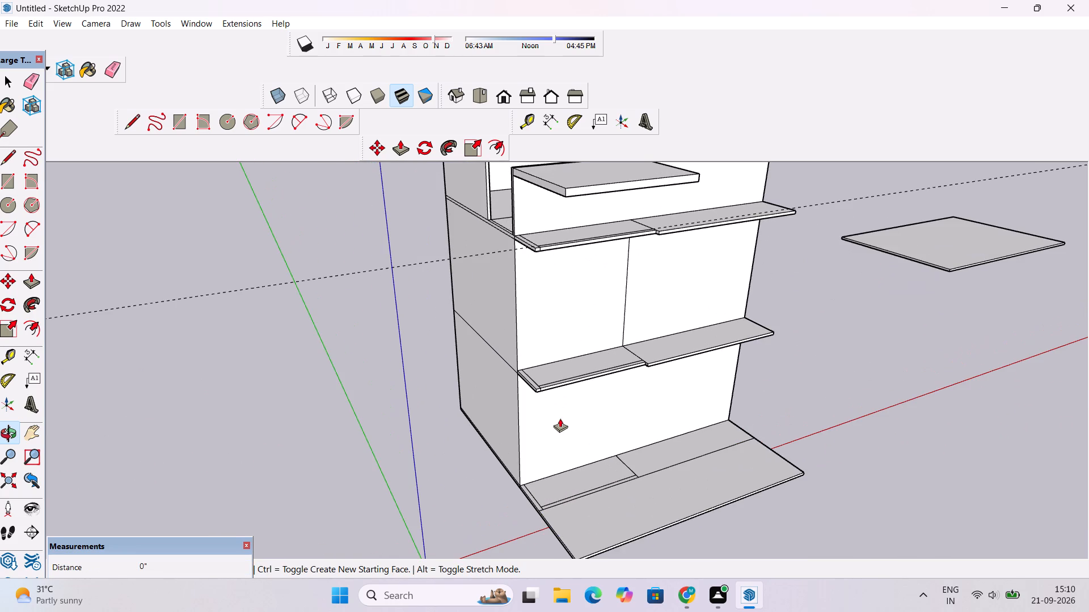
Push/Pull the top canopy's front face back toward the building by 5'.
shift+drag(561, 403, 529, 520)
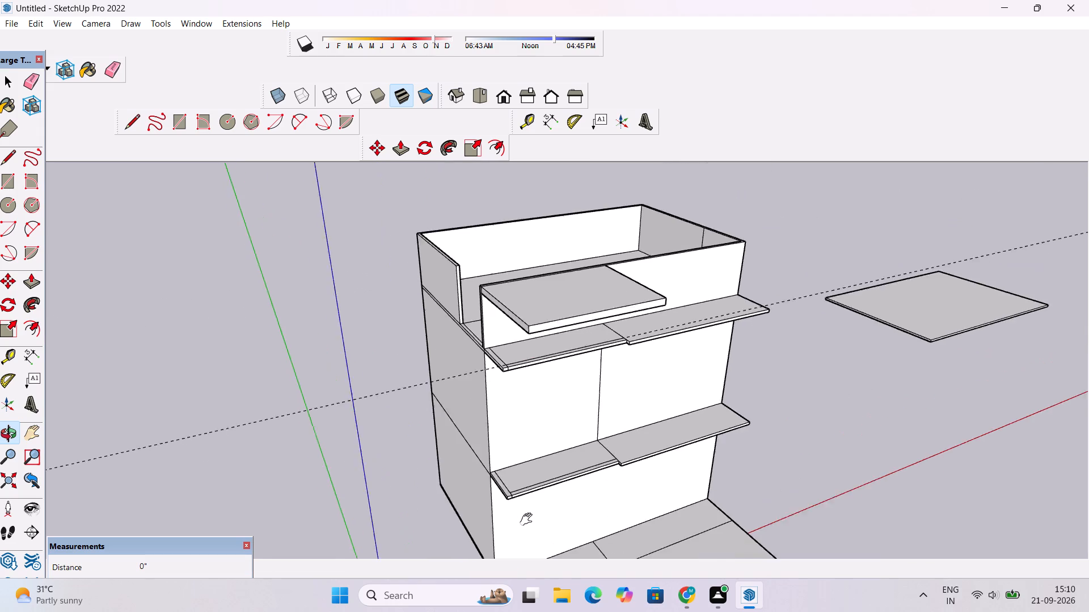
shift+drag(529, 520, 529, 520)
scroll(527, 374, up, 3)
shift+drag(527, 374, 503, 407)
scroll(503, 407, up, 2)
key(p)
click(504, 390)
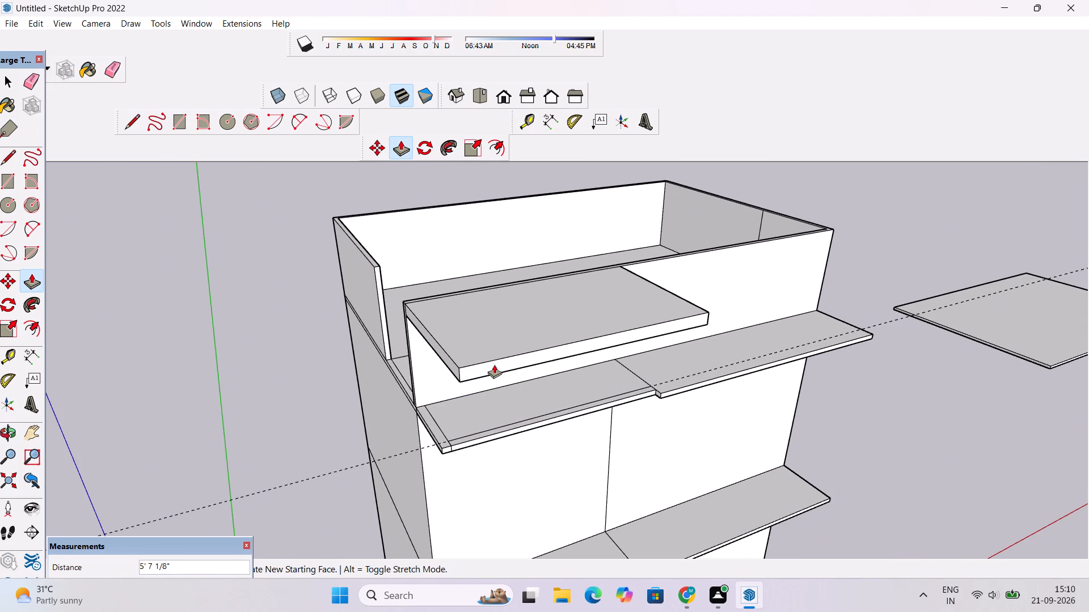
text(5')
key(Return)
Examine the whole building from several angles, comparing the top canopy's projection with the floor slabs.
key(o)
scroll(481, 364, down, 5)
drag(560, 386, 690, 371)
scroll(669, 379, down, 3)
scroll(586, 409, down, 1)
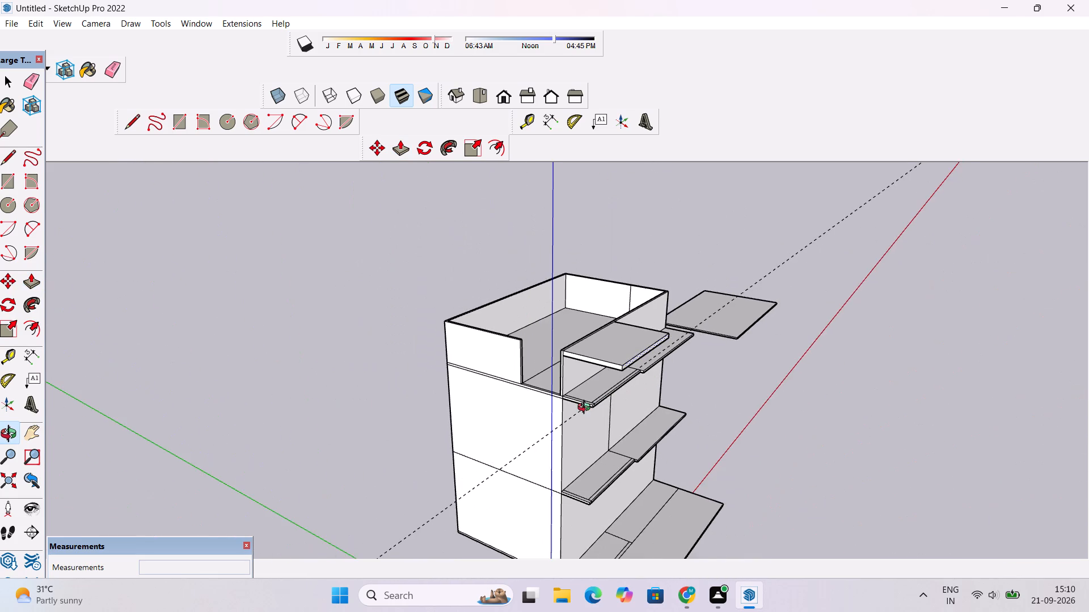
scroll(576, 418, down, 1)
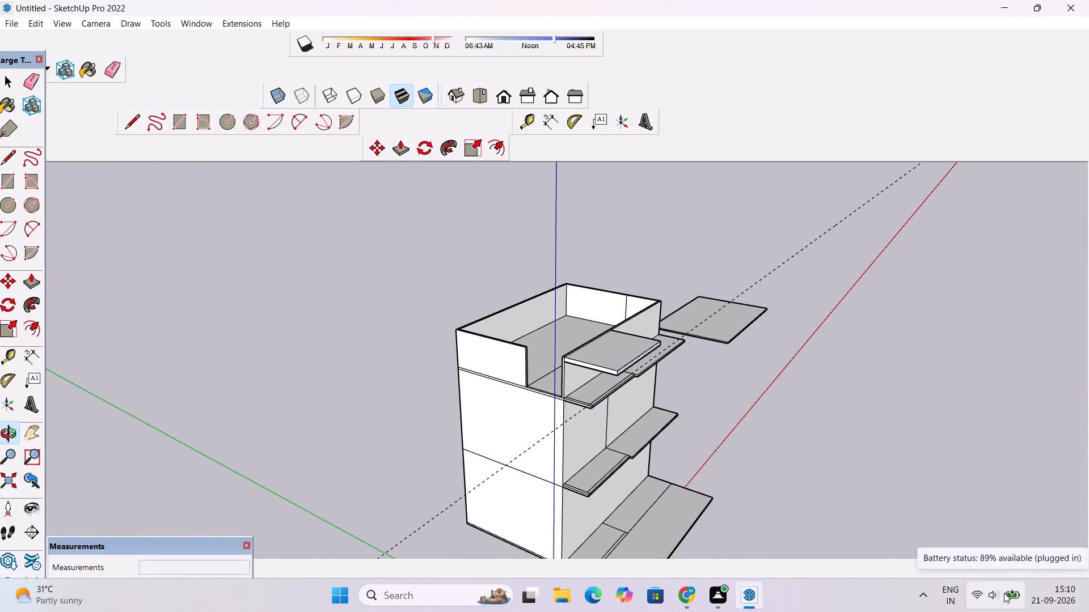
scroll(828, 477, down, 1)
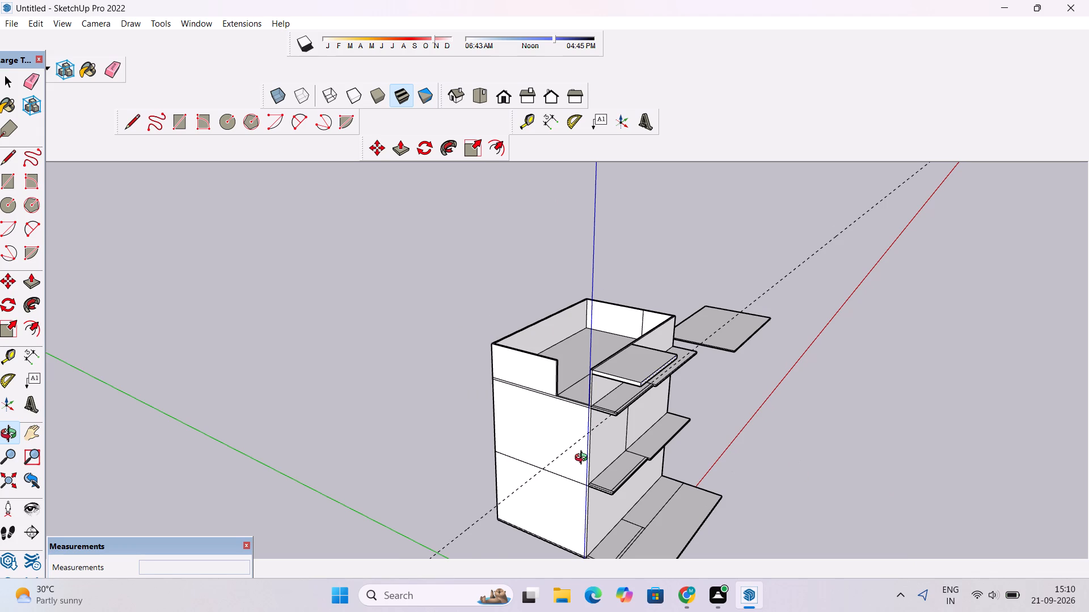
scroll(584, 459, down, 2)
drag(640, 484, 599, 453)
scroll(599, 453, up, 3)
drag(638, 414, 611, 423)
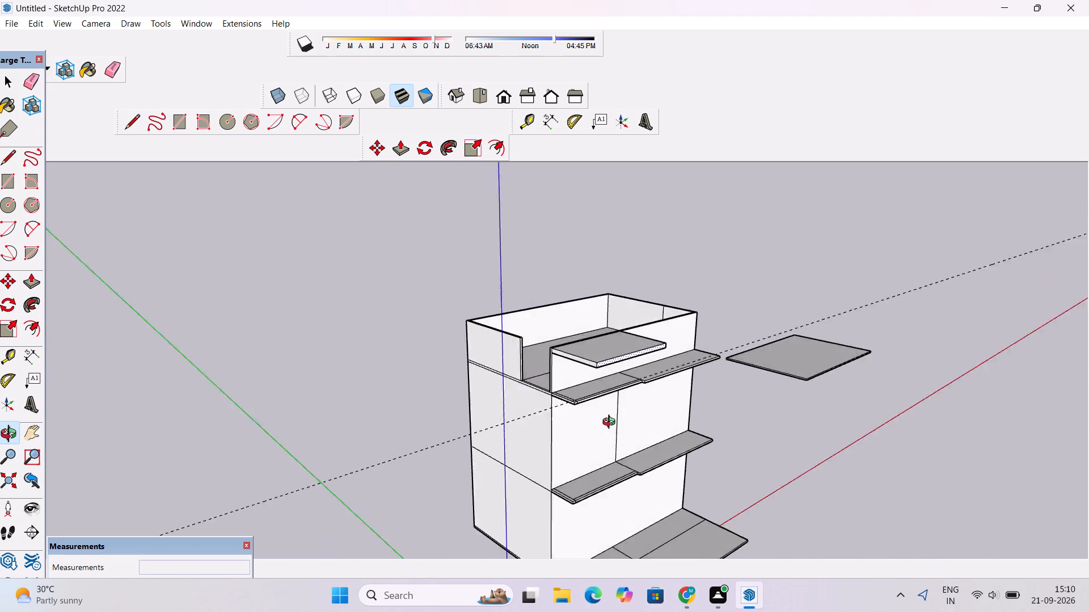
drag(611, 423, 467, 447)
shift+drag(465, 448, 501, 458)
scroll(501, 458, down, 5)
drag(587, 474, 689, 507)
scroll(585, 441, up, 5)
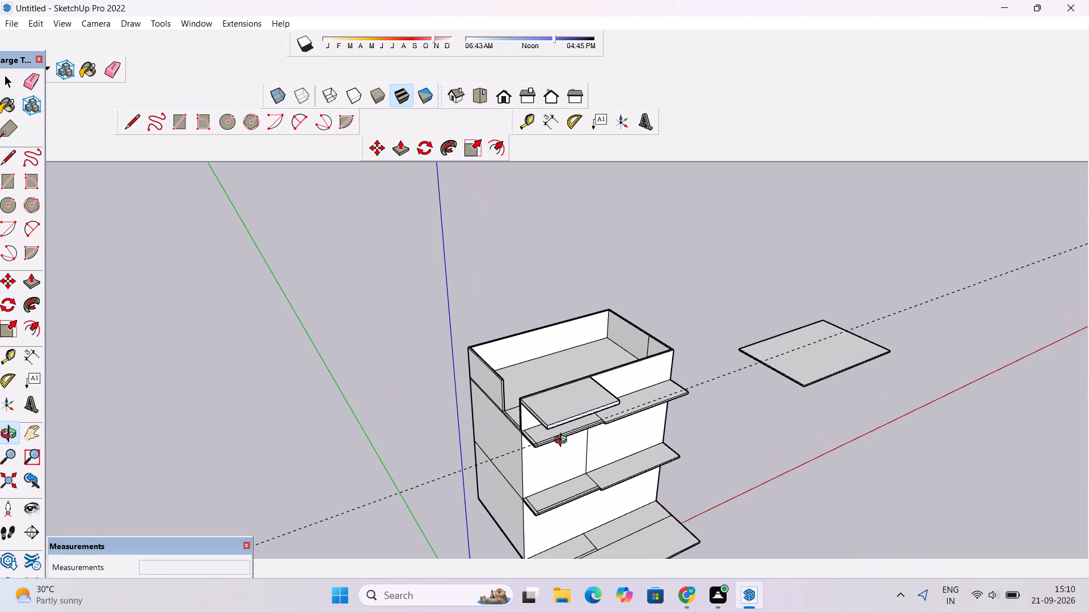
Examine the canopy and the upper slab's front corner and side strip up close and from several angles.
scroll(563, 441, up, 4)
drag(472, 468, 628, 474)
scroll(643, 444, up, 4)
drag(650, 437, 534, 435)
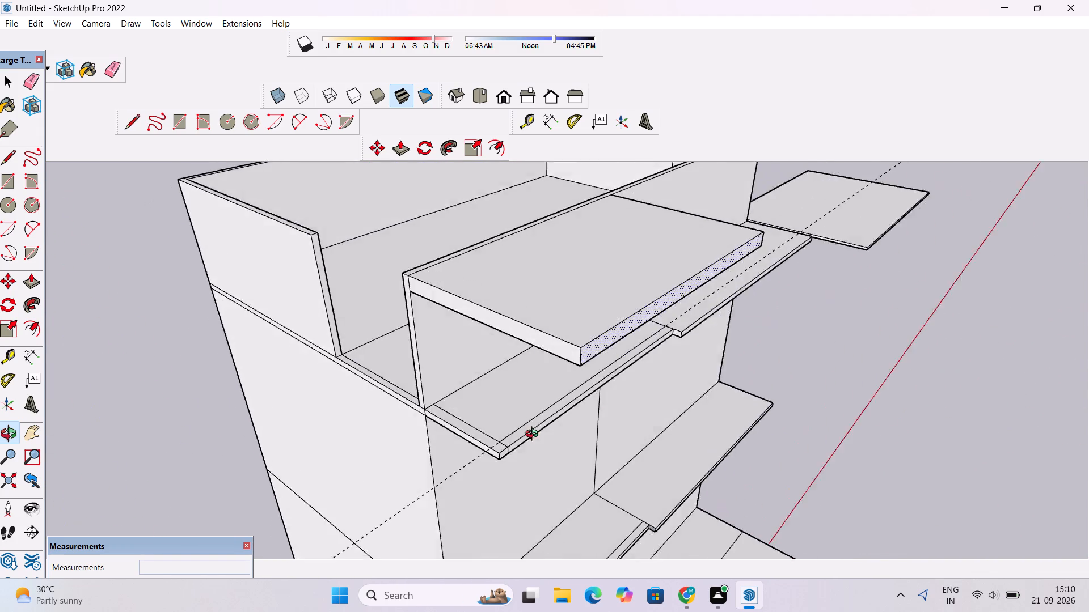
drag(534, 435, 496, 435)
scroll(488, 437, down, 6)
scroll(488, 437, up, 6)
scroll(488, 437, down, 6)
scroll(488, 437, up, 5)
scroll(488, 437, down, 4)
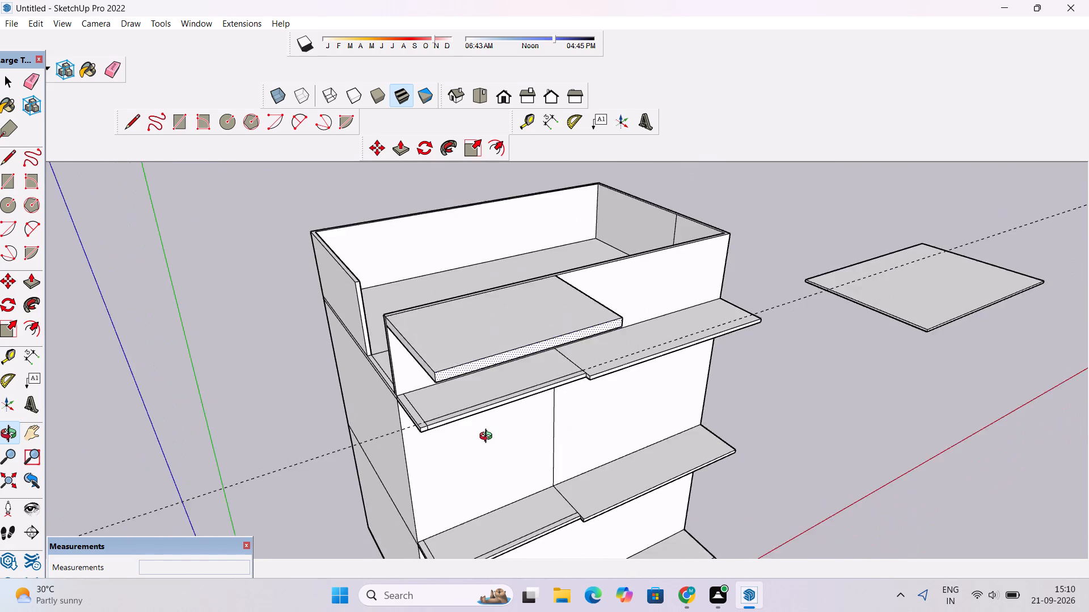
scroll(488, 437, up, 15)
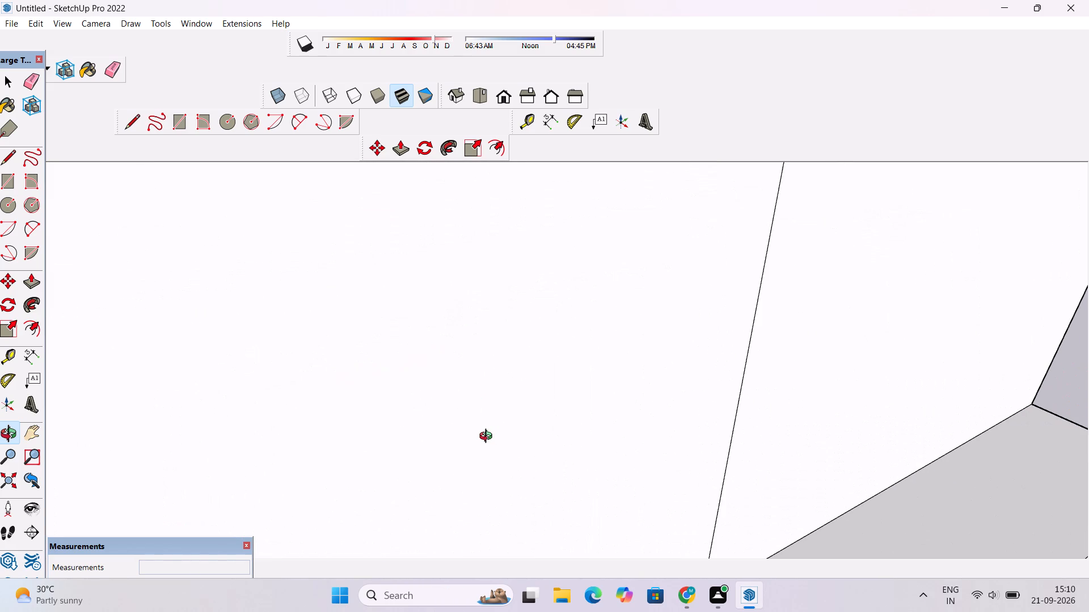
scroll(488, 437, down, 3)
scroll(488, 437, up, 3)
scroll(488, 437, down, 5)
scroll(488, 437, up, 1)
scroll(488, 437, down, 6)
drag(550, 451, 487, 459)
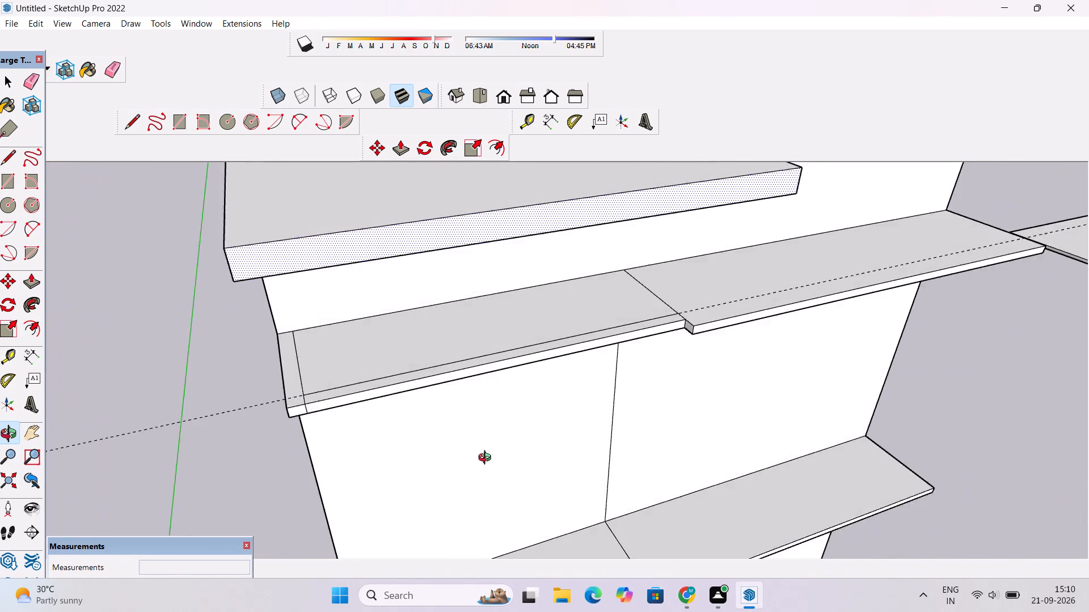
drag(487, 459, 484, 459)
drag(480, 457, 530, 419)
scroll(527, 423, down, 6)
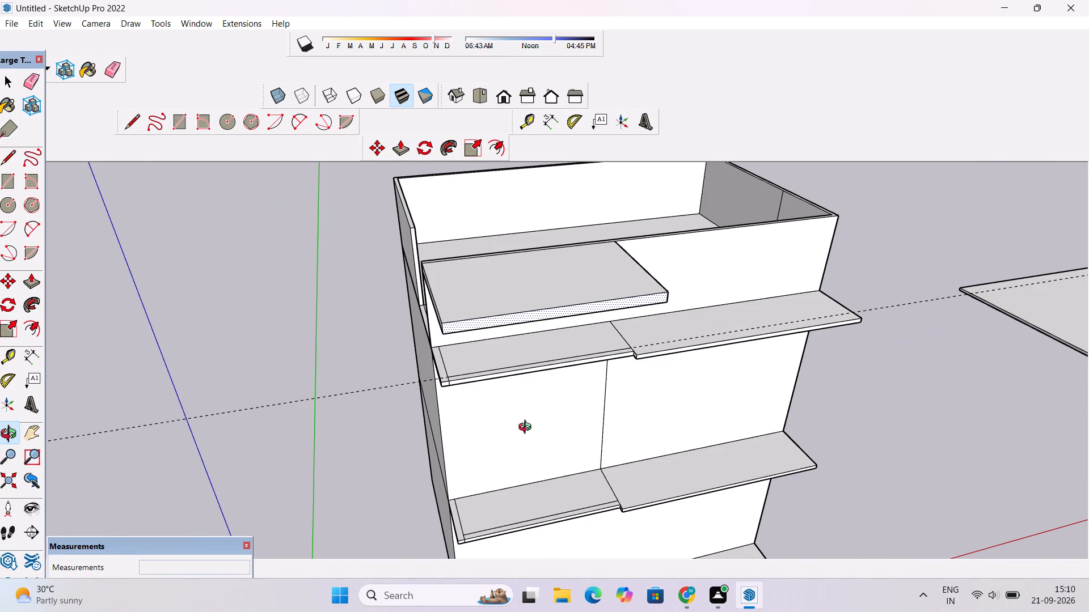
scroll(527, 428, down, 3)
drag(517, 433, 596, 435)
scroll(596, 435, down, 2)
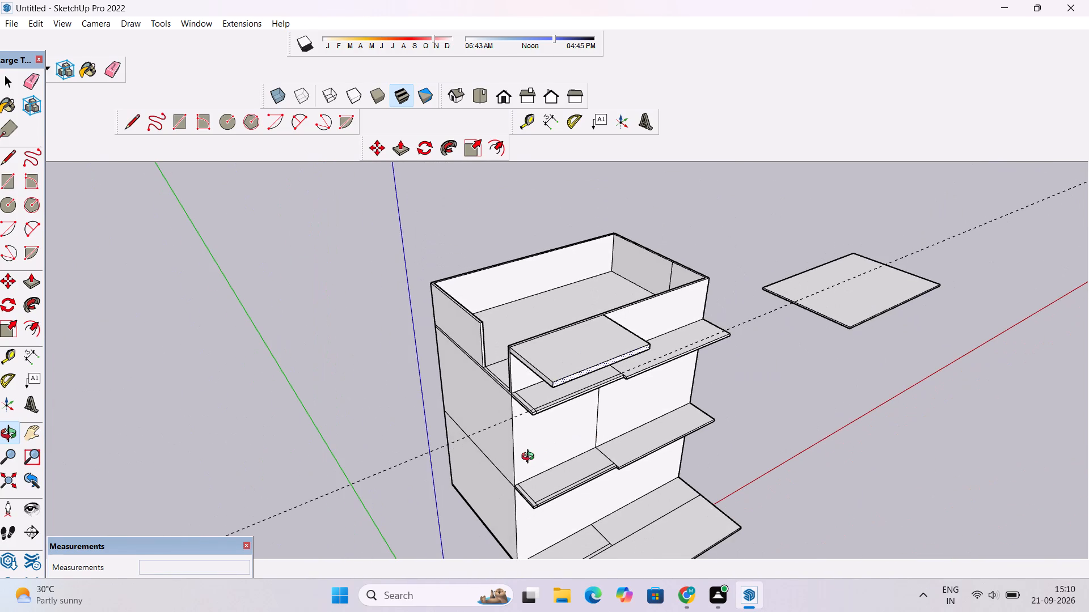
scroll(530, 458, down, 2)
shift+drag(529, 458, 524, 450)
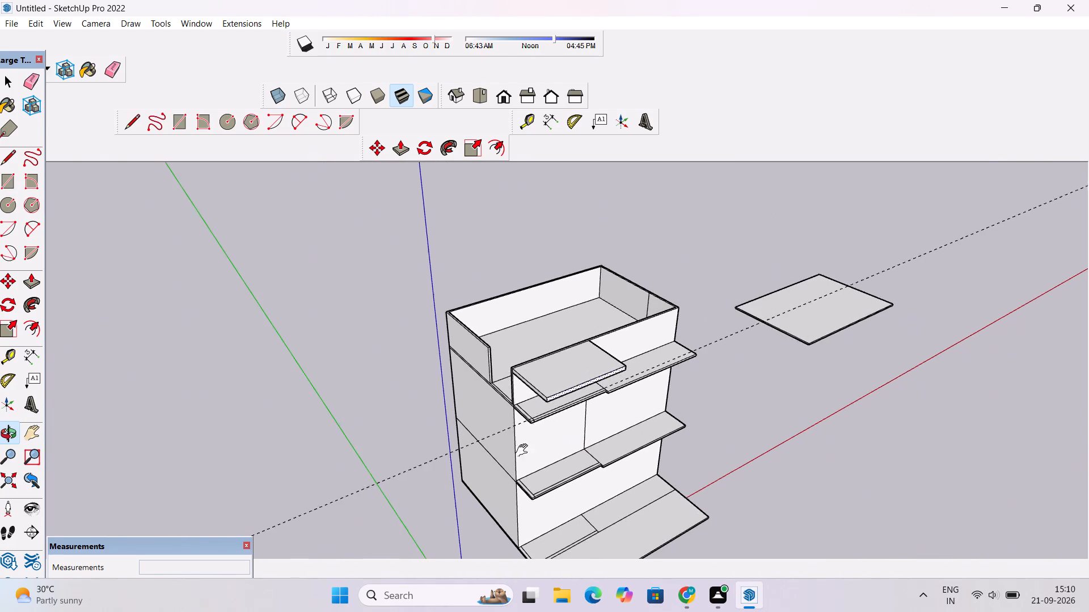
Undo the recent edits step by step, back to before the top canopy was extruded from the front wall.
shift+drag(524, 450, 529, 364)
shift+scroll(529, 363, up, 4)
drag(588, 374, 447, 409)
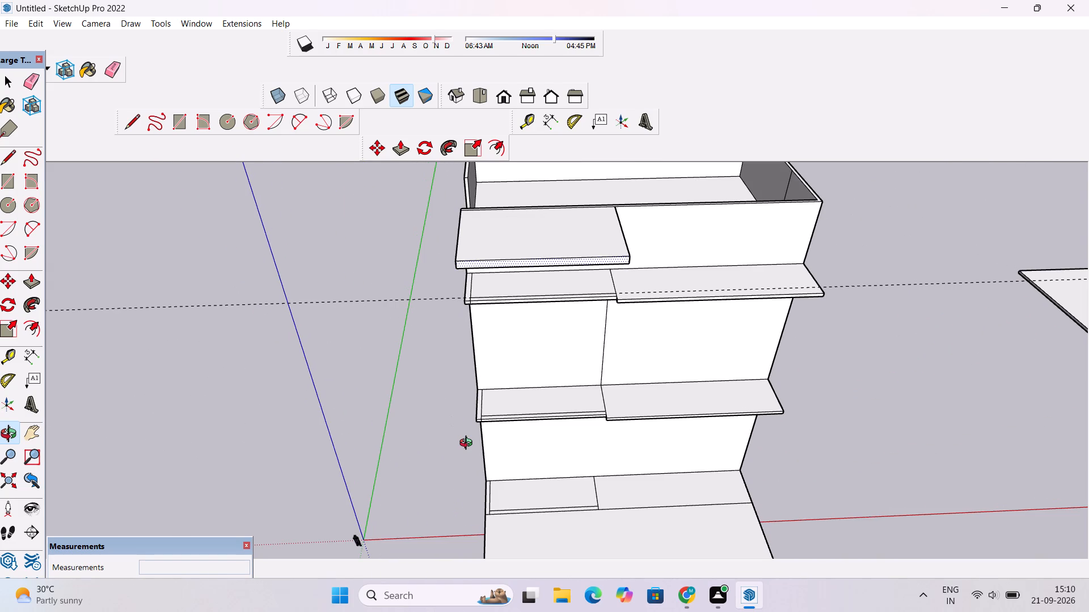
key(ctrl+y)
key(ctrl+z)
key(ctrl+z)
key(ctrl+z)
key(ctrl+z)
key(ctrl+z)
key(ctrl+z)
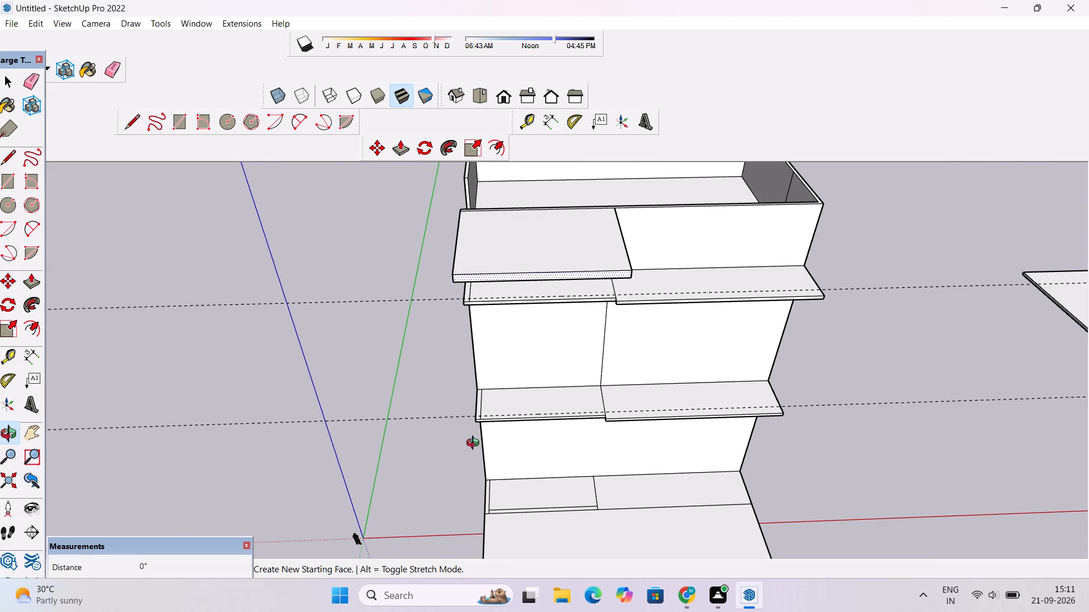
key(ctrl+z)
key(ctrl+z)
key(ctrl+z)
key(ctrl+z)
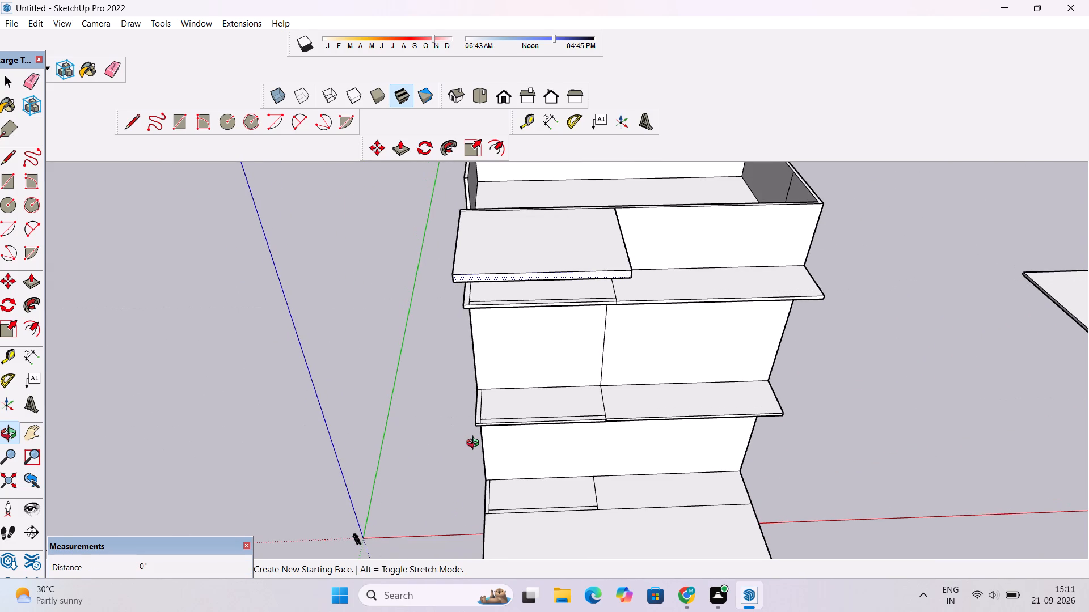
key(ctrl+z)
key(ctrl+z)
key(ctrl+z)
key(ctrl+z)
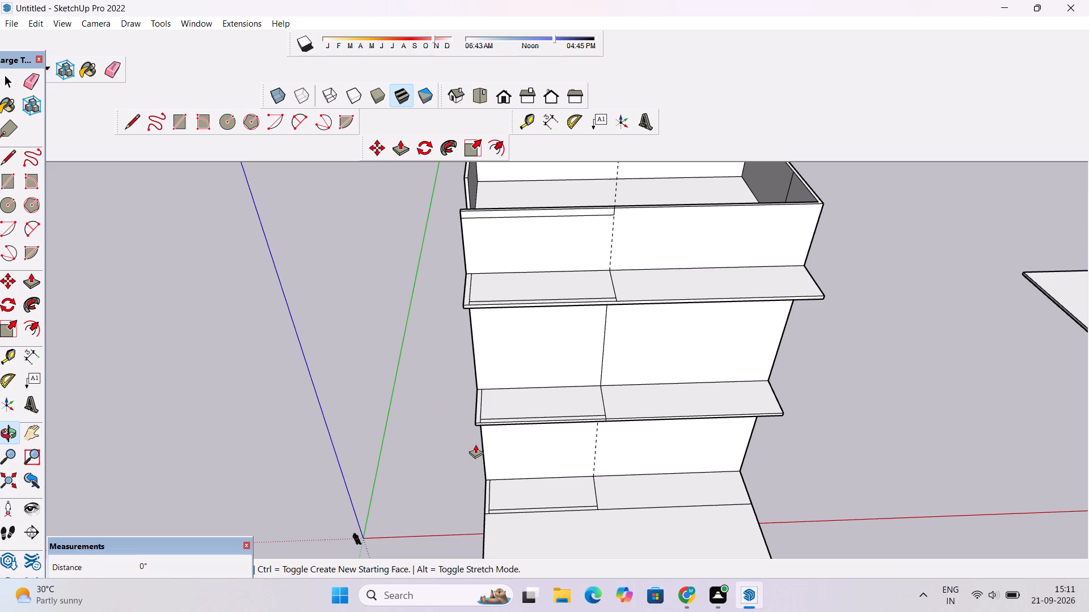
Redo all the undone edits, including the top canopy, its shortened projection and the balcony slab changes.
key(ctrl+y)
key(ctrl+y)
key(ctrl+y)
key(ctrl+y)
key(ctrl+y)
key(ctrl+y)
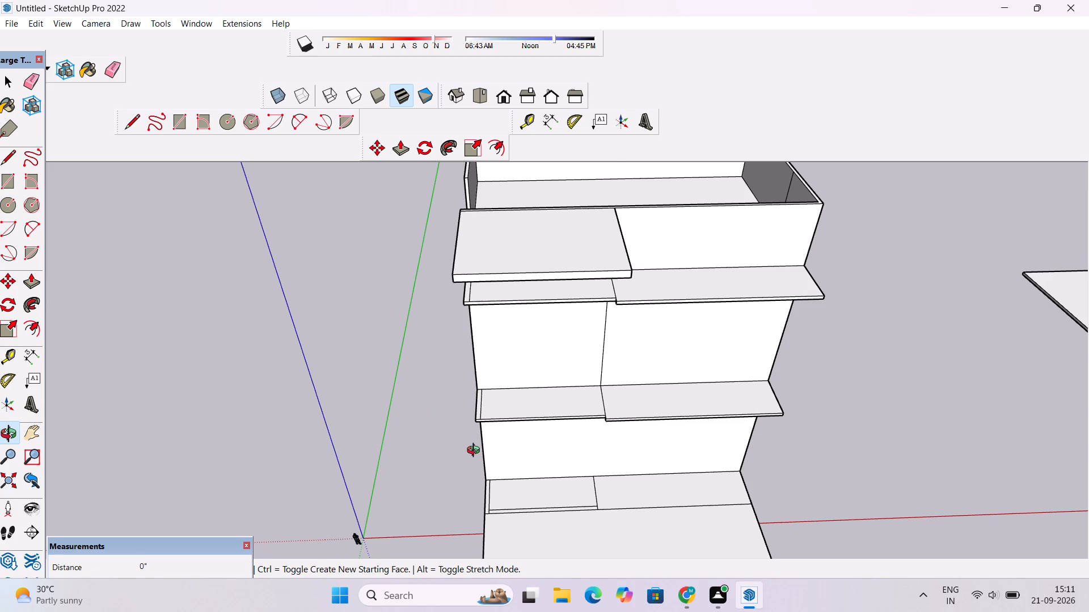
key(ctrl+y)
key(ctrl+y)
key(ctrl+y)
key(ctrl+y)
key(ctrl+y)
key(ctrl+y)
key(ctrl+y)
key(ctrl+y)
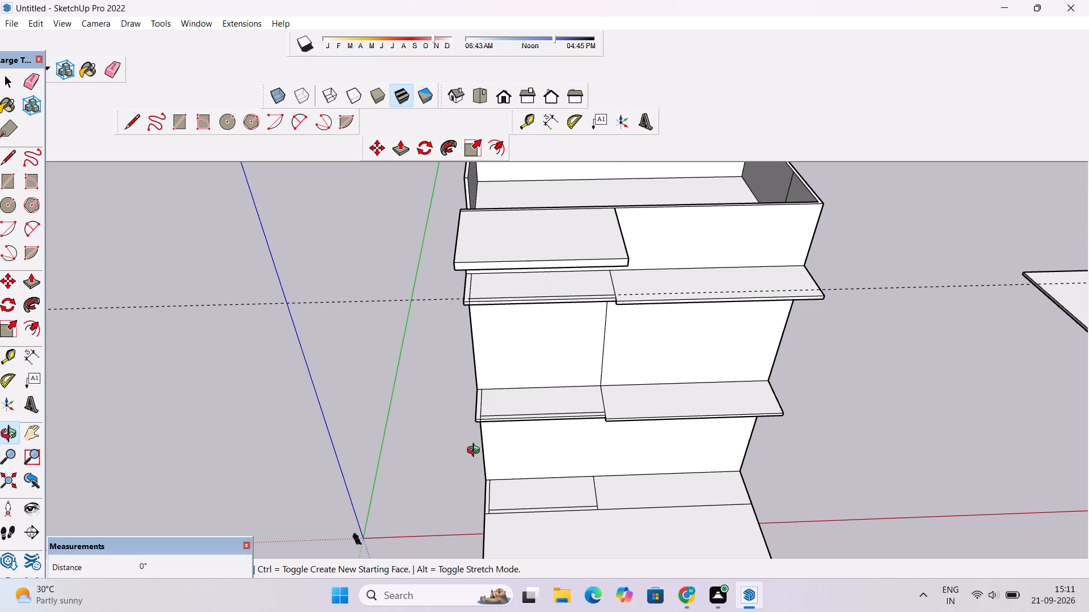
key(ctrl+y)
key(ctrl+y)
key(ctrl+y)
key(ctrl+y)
Examine the whole building from the side, the front and above, comparing the top canopy with the balcony slabs.
scroll(458, 361, down, 7)
scroll(525, 325, up, 5)
drag(440, 345, 721, 350)
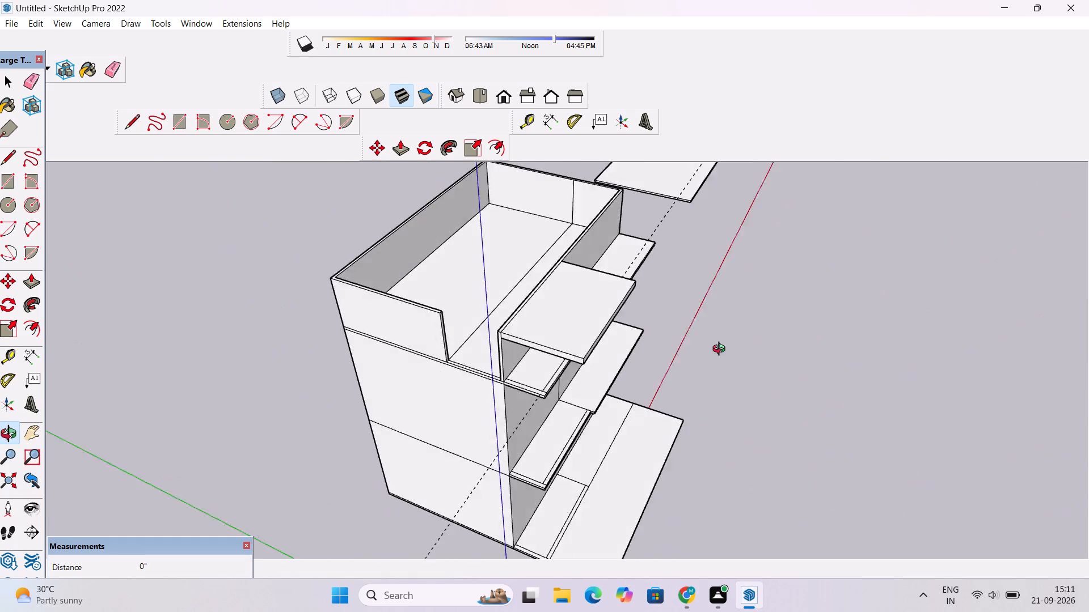
drag(721, 350, 763, 339)
scroll(723, 367, down, 6)
drag(768, 405, 654, 382)
scroll(635, 381, up, 5)
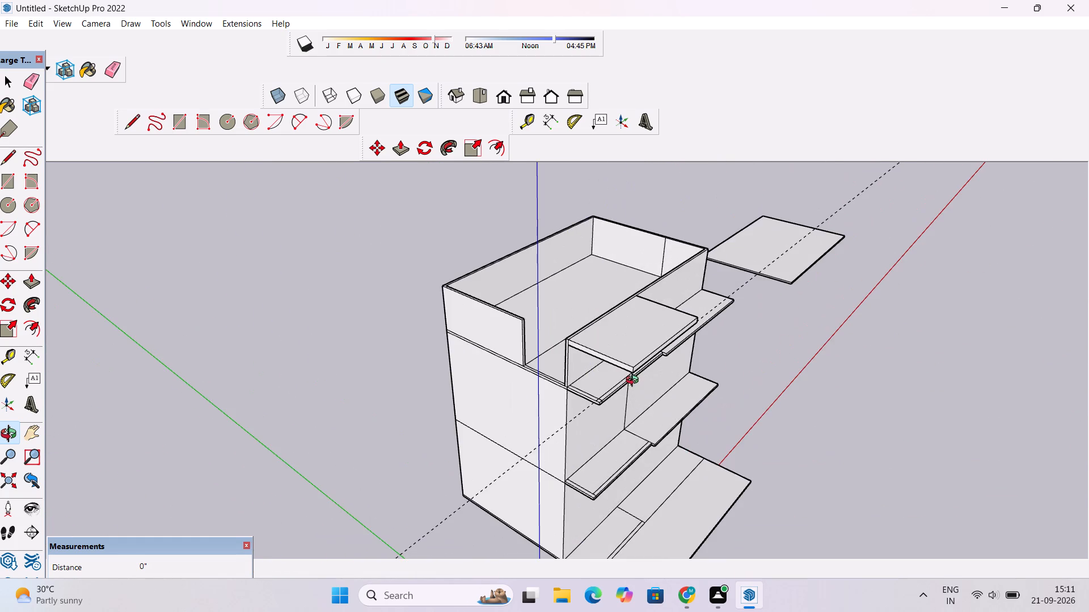
shift+drag(626, 388, 712, 382)
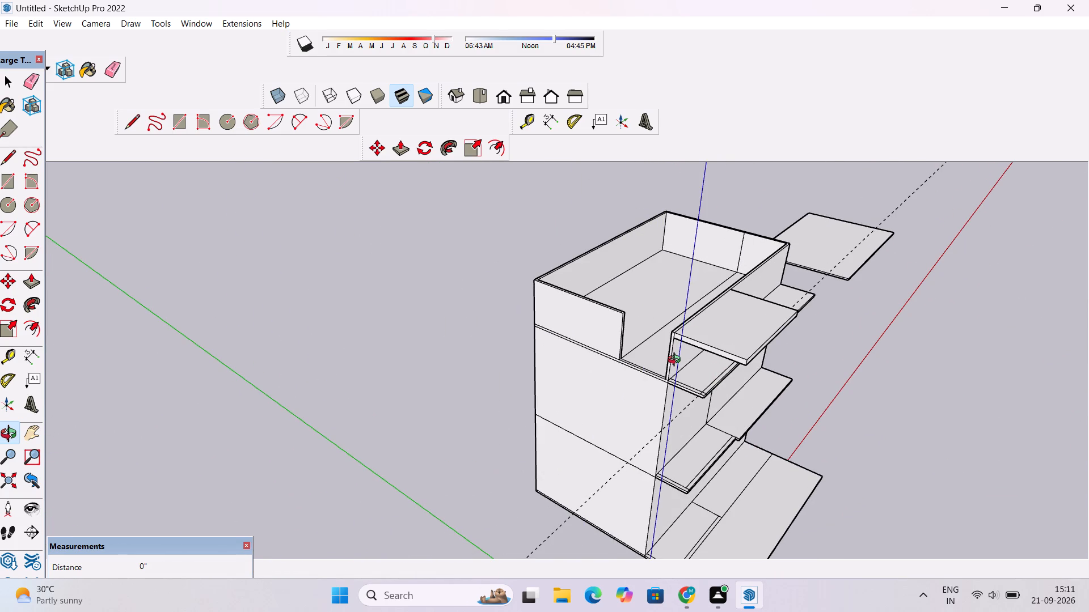
scroll(677, 365, down, 5)
drag(902, 484, 641, 400)
scroll(639, 396, down, 3)
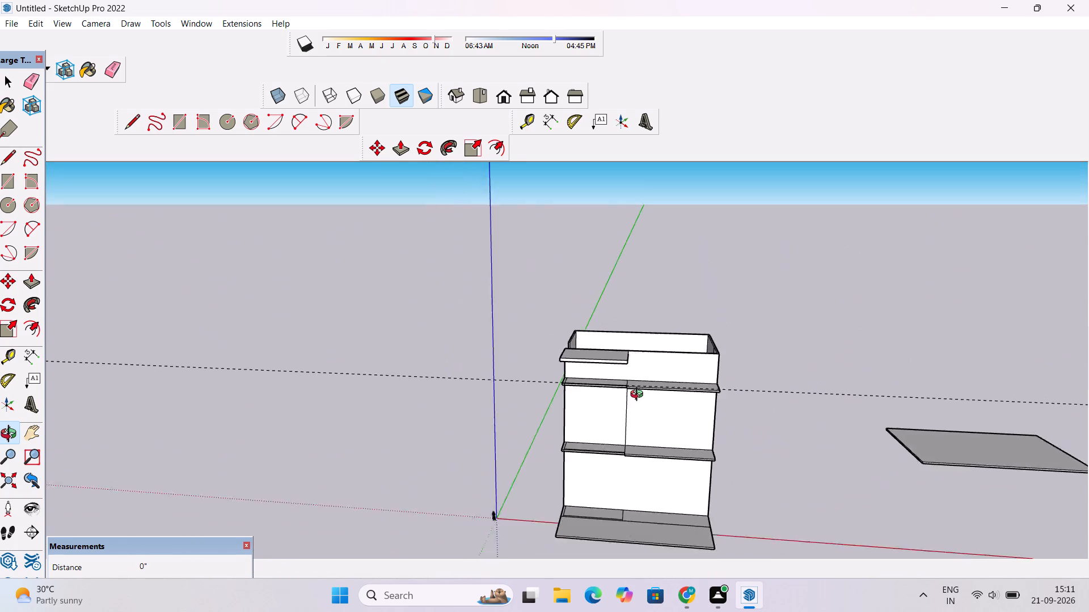
scroll(639, 396, down, 3)
drag(638, 406, 668, 481)
scroll(660, 468, up, 2)
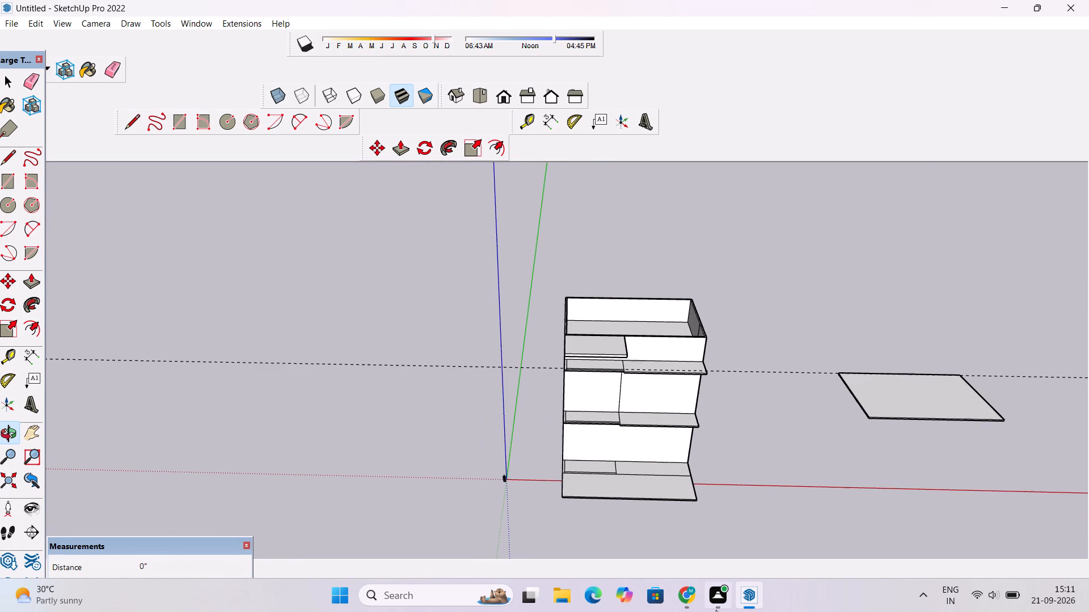
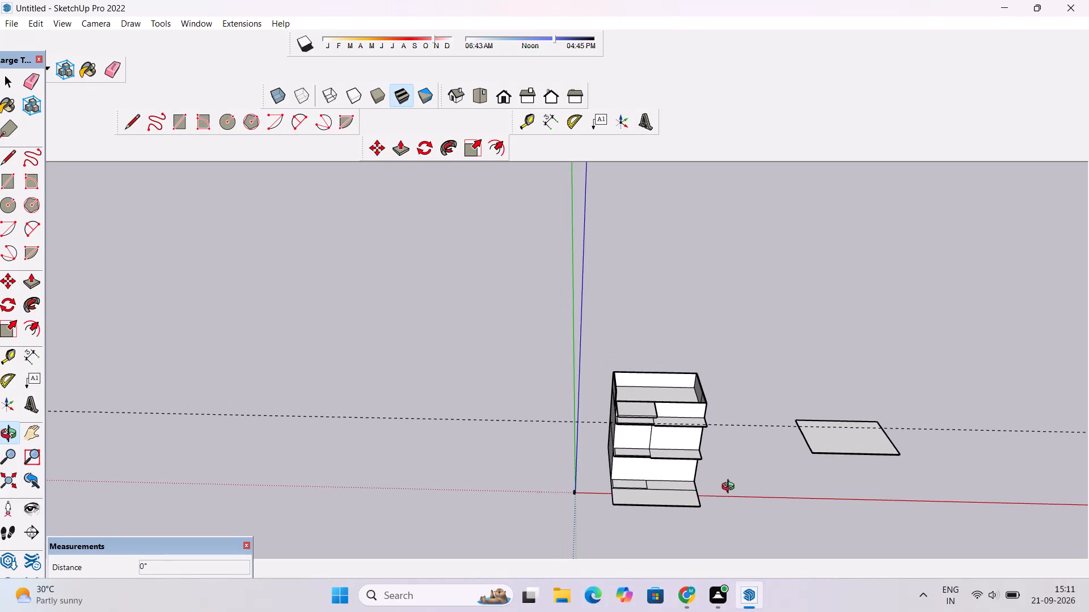
Examine the building's front with its balcony slabs and top canopy from several angles and distances.
scroll(733, 481, down, 2)
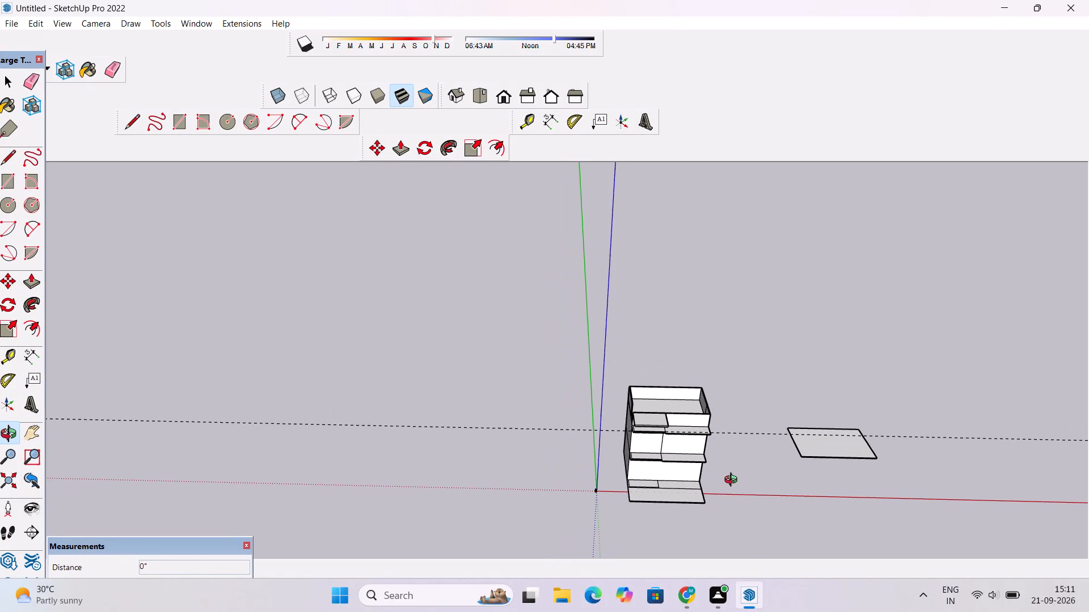
scroll(733, 481, down, 2)
scroll(745, 473, up, 2)
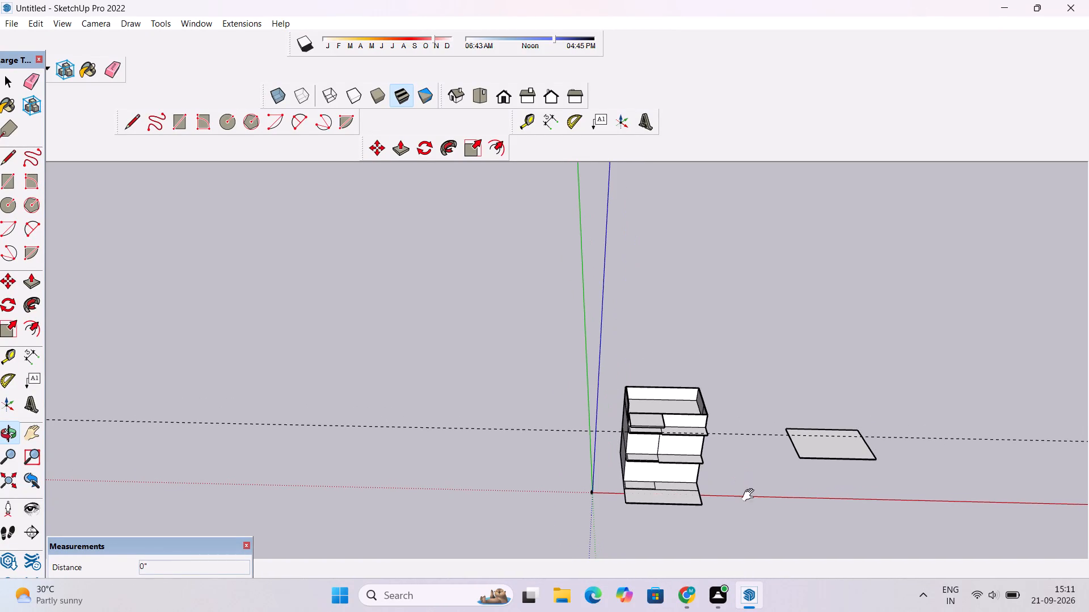
shift+drag(744, 480, 690, 372)
scroll(632, 373, up, 4)
drag(588, 403, 609, 363)
scroll(609, 360, up, 3)
scroll(620, 350, down, 3)
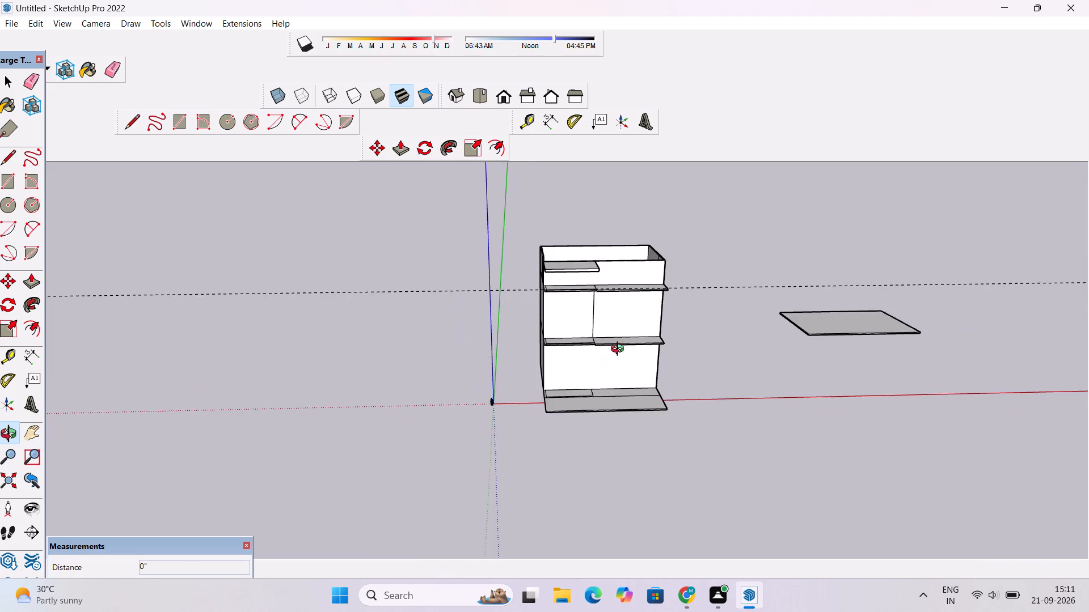
shift+drag(619, 337, 621, 396)
scroll(618, 358, up, 3)
drag(618, 361, 620, 395)
scroll(617, 390, up, 2)
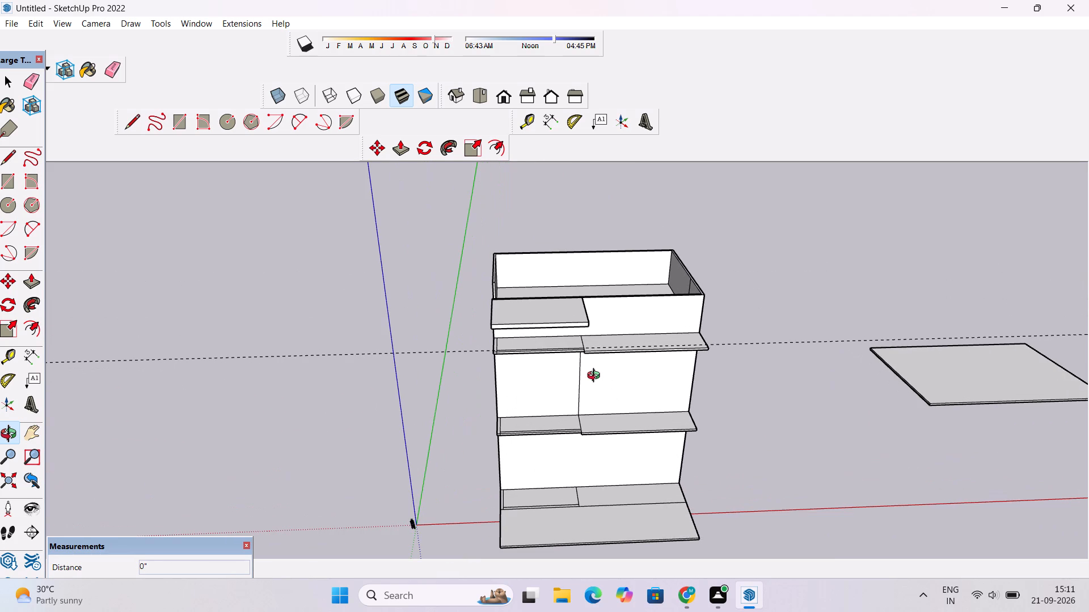
scroll(541, 401, down, 3)
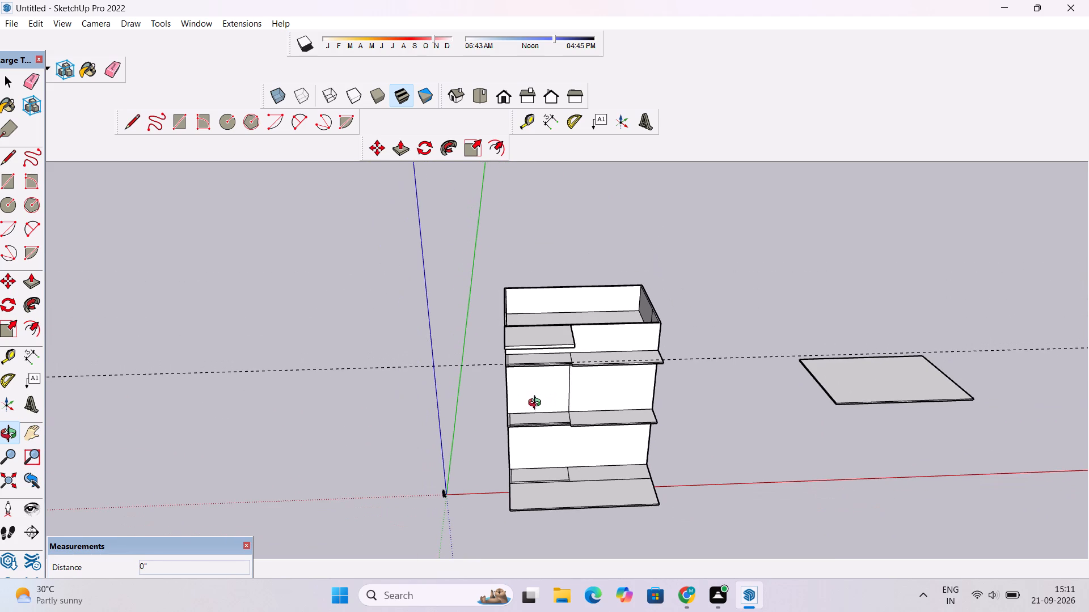
Erase the dashed guide line crossing the building's upper storey.
shift+drag(537, 406, 530, 312)
scroll(532, 305, up, 2)
drag(532, 305, 533, 322)
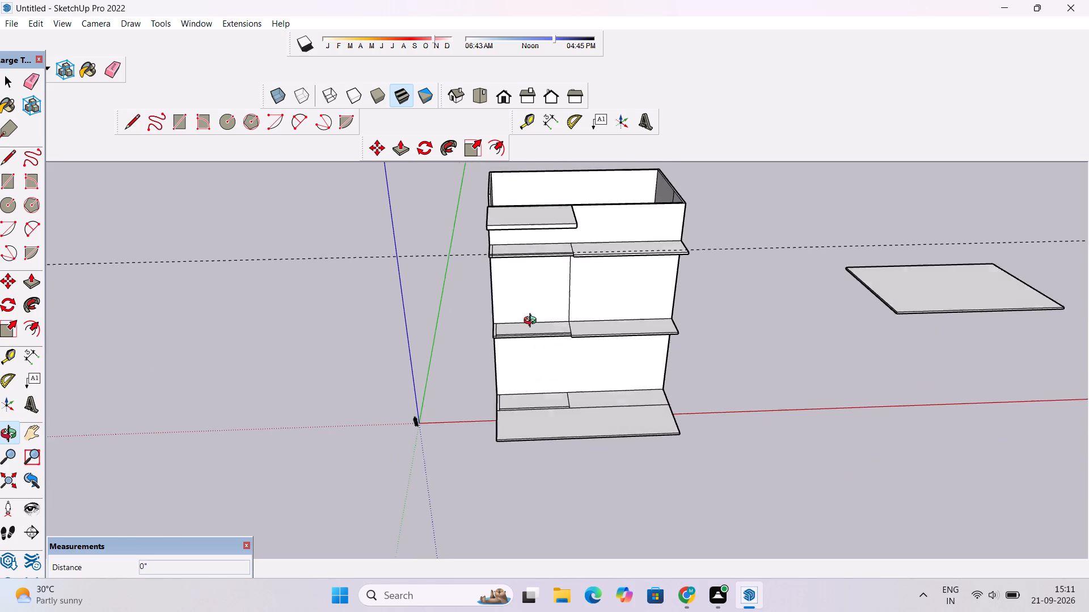
drag(533, 322, 531, 384)
scroll(534, 252, up, 5)
drag(531, 300, 531, 314)
key(e)
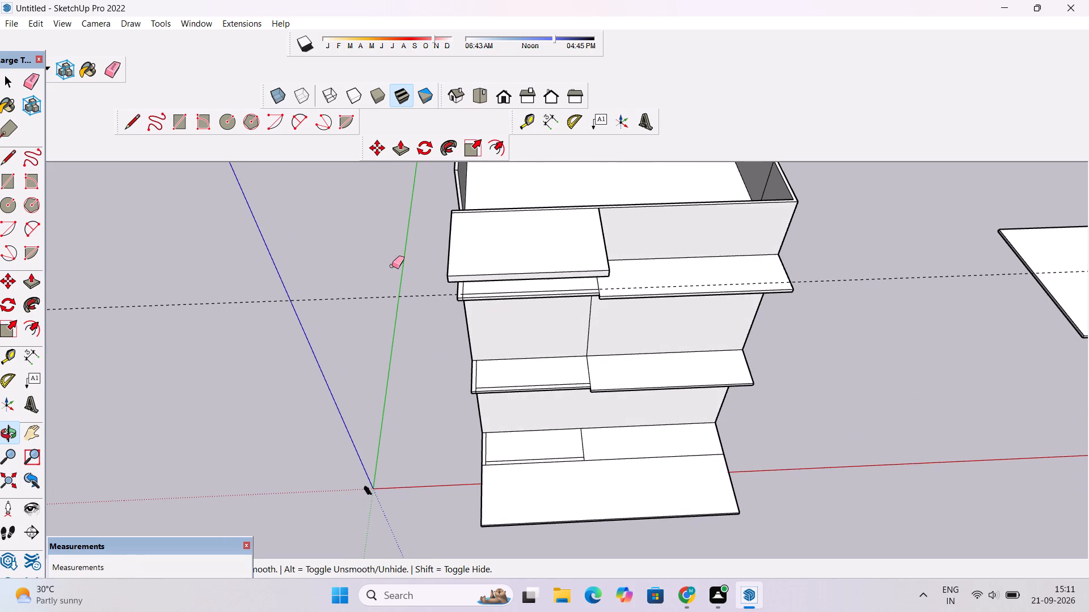
drag(391, 266, 392, 307)
Examine the roof, canopy and stepped balcony slabs of the building from above and from the side.
scroll(392, 307, down, 6)
key(o)
scroll(387, 296, down, 5)
drag(381, 320, 381, 322)
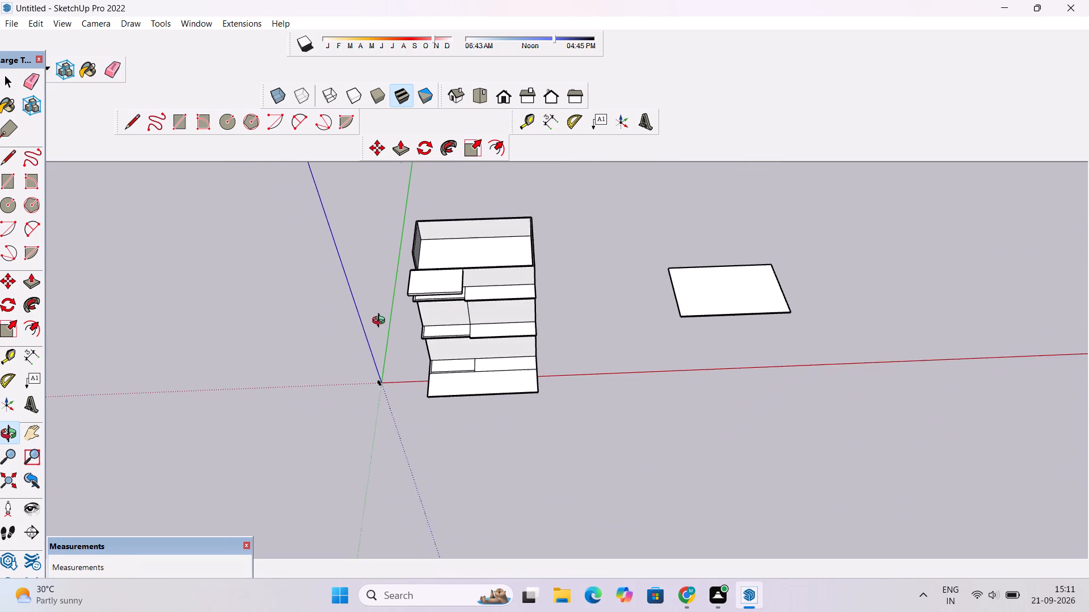
drag(381, 322, 570, 294)
scroll(484, 367, up, 4)
drag(504, 397, 437, 392)
scroll(438, 381, down, 3)
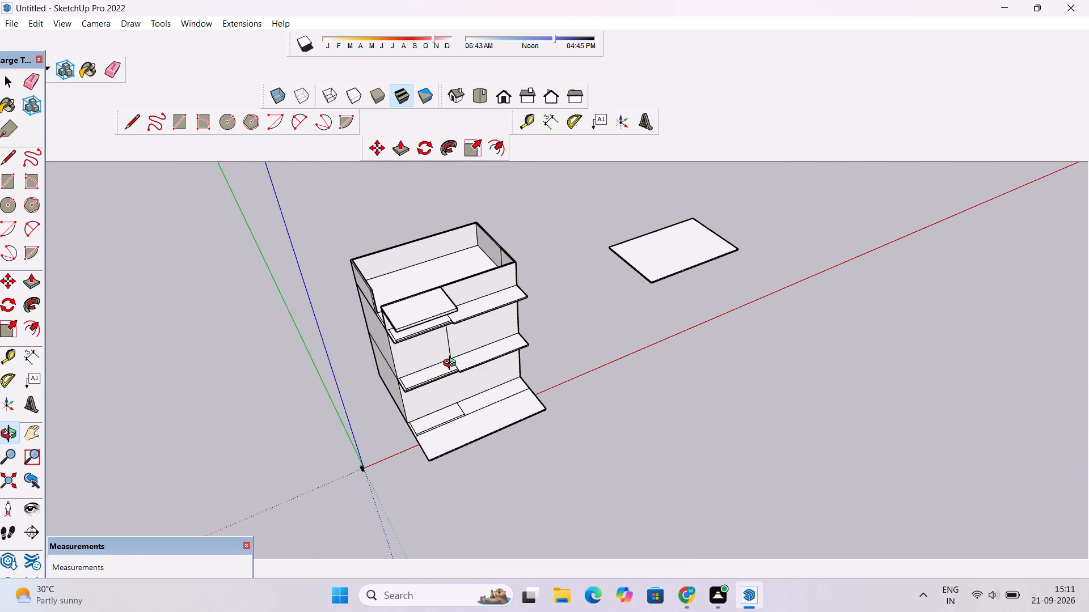
drag(452, 364, 438, 377)
scroll(433, 373, down, 3)
drag(614, 303, 544, 326)
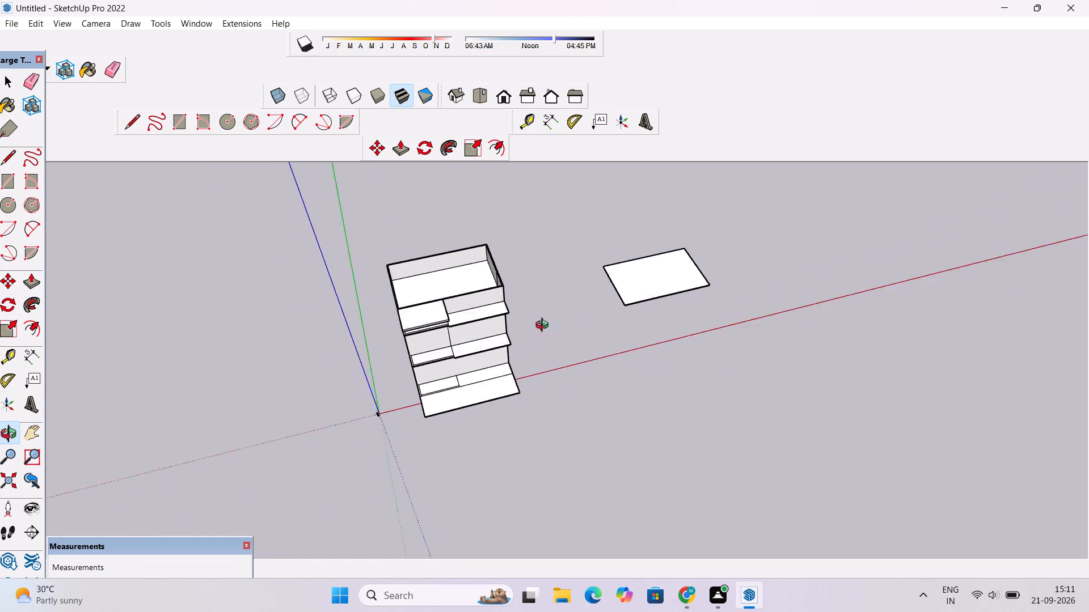
drag(544, 326, 498, 335)
drag(423, 361, 653, 377)
drag(558, 395, 500, 403)
scroll(484, 382, up, 8)
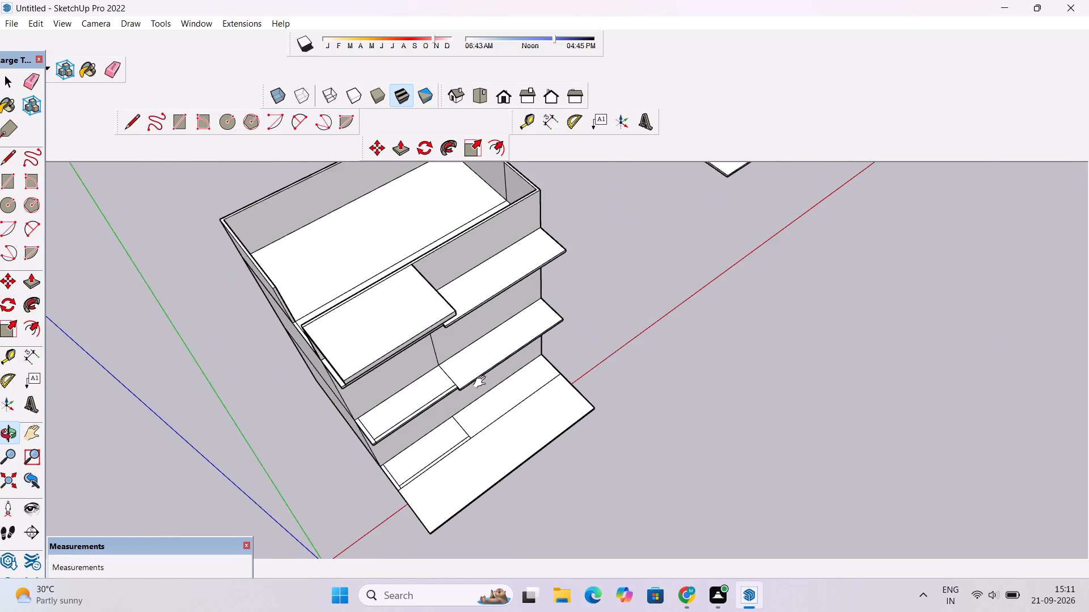
Extrude the narrow side strip on the ground-floor slab 45' up to the first balcony slab.
shift+drag(471, 389, 496, 332)
shift+scroll(494, 336, up, 3)
shift+drag(458, 338, 480, 347)
drag(458, 416, 499, 366)
shift+drag(473, 430, 479, 407)
shift+scroll(480, 407, down, 1)
shift+drag(480, 407, 483, 422)
shift+scroll(482, 414, up, 1)
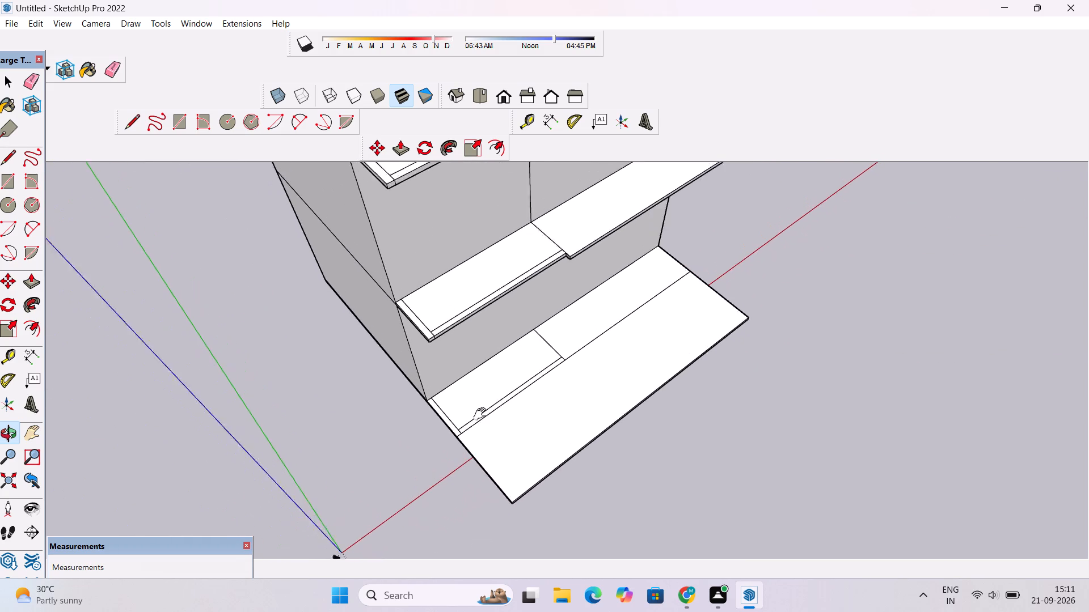
shift+scroll(482, 414, up, 3)
shift+drag(474, 428, 446, 462)
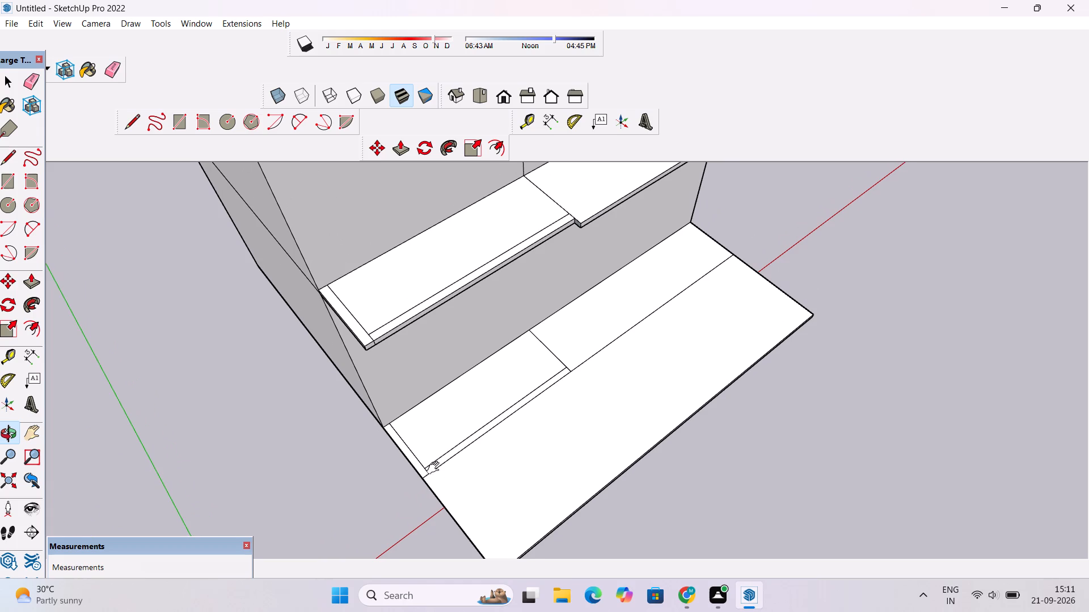
shift+click(436, 468)
key(p)
click(412, 460)
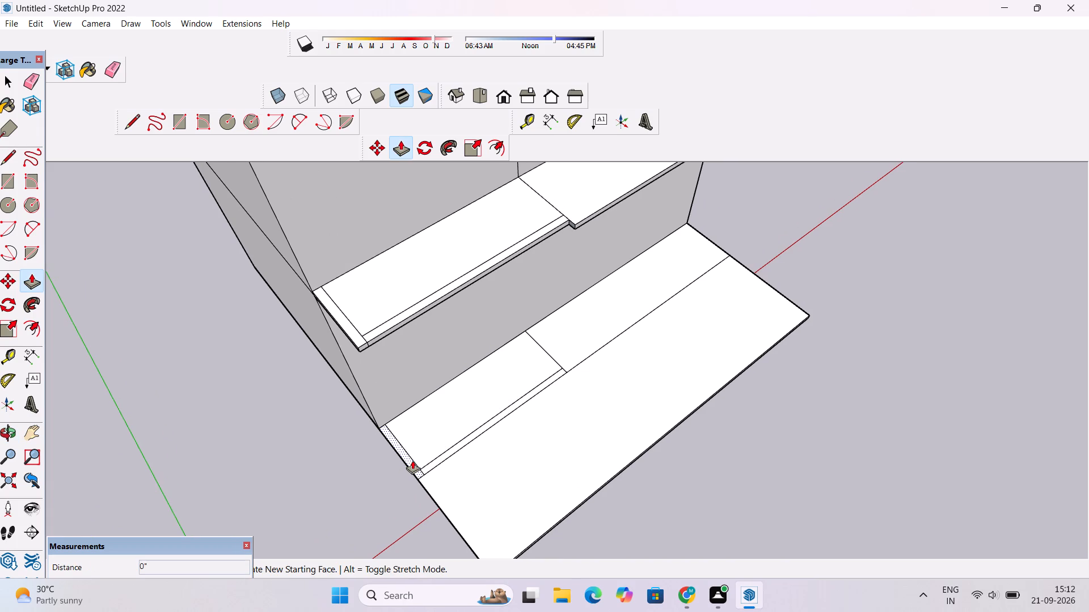
scroll(363, 355, up, 9)
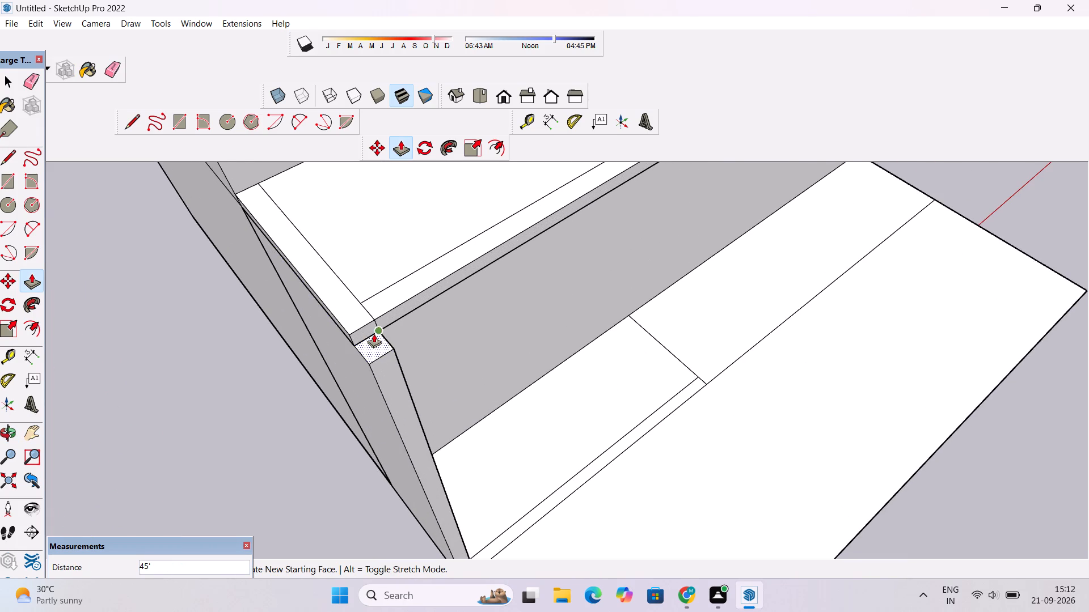
click(375, 331)
Extrude the narrow side strip on the first balcony slab 43' up to the slab above.
click(360, 309)
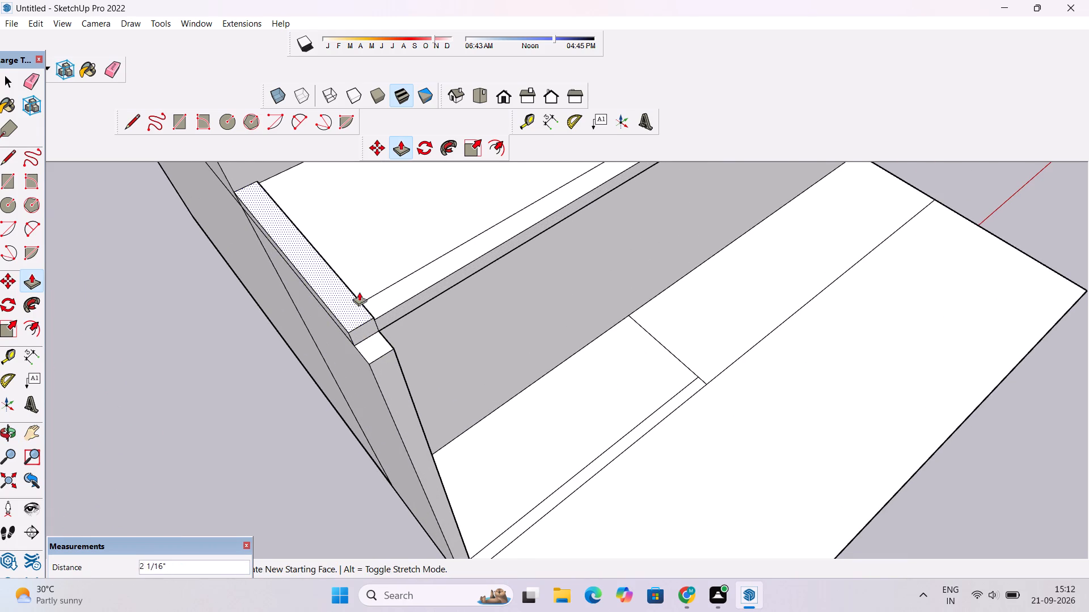
scroll(358, 289, down, 20)
scroll(358, 289, down, 8)
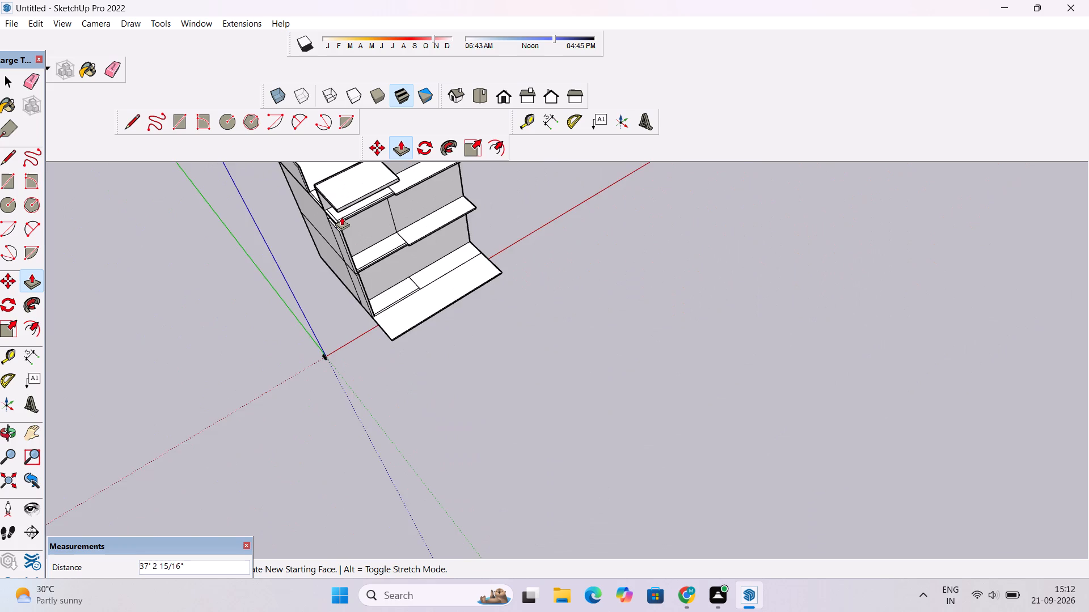
scroll(339, 212, up, 20)
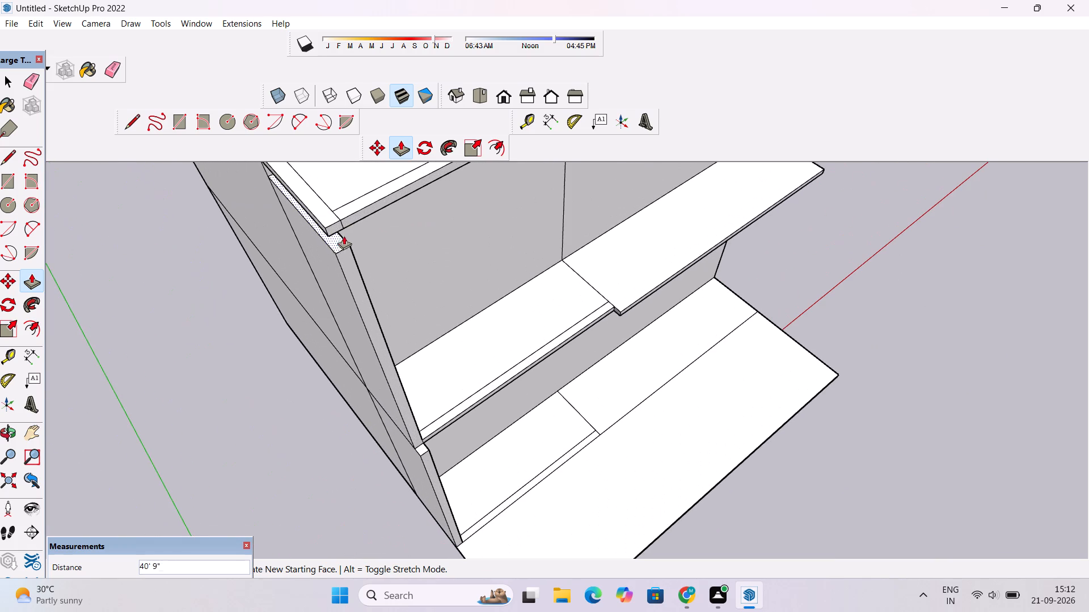
click(348, 230)
Extrude the narrow side strip on the upper balcony slab 17' up to the canopy's underside.
scroll(368, 265, down, 18)
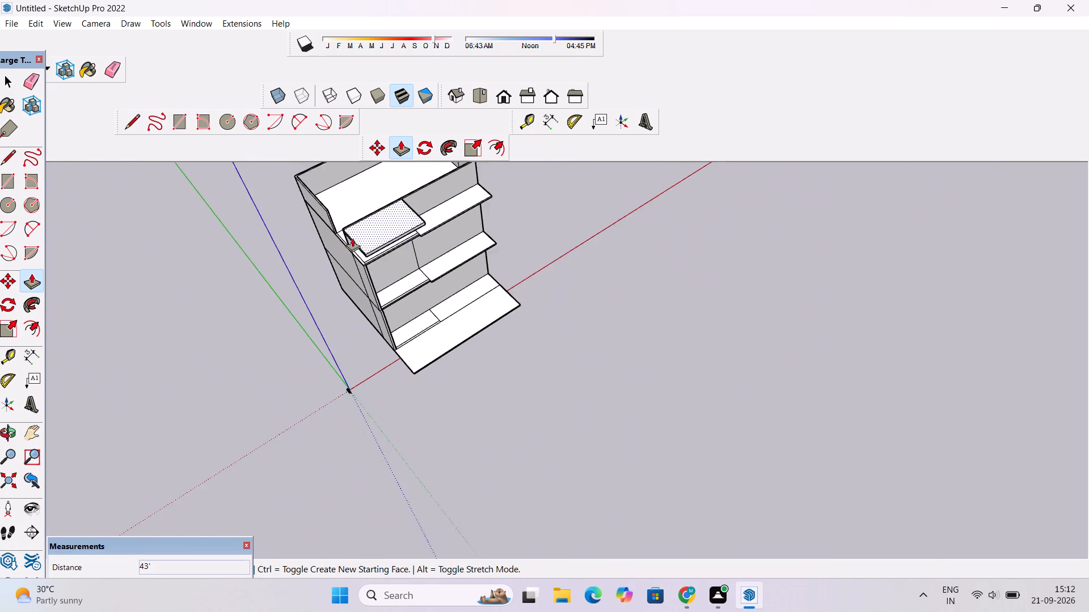
scroll(348, 233, up, 11)
click(377, 302)
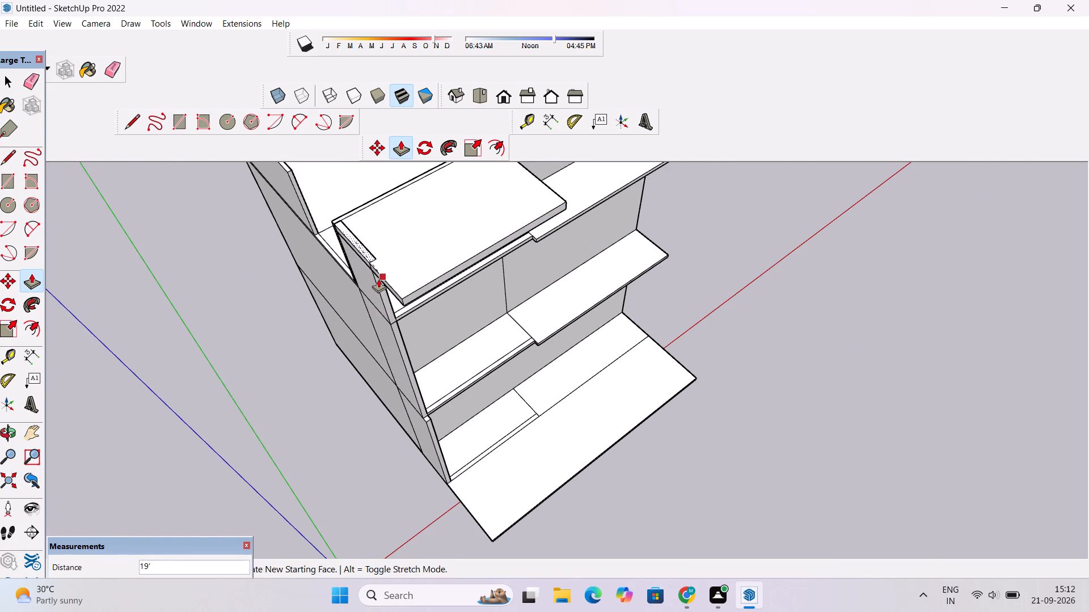
scroll(377, 278, up, 13)
click(377, 267)
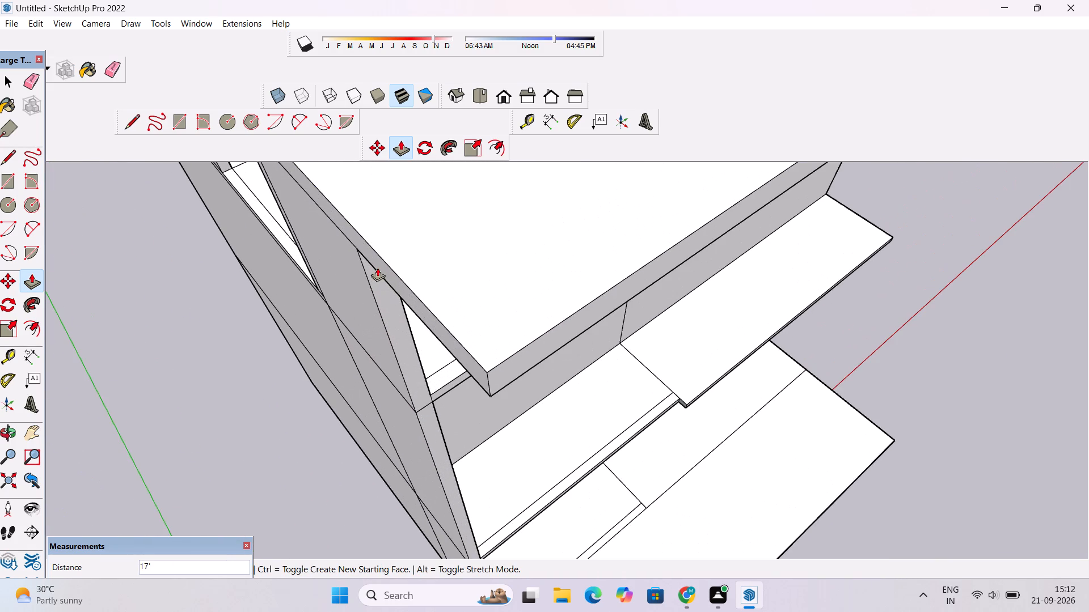
Examine the new side wall between the balcony slabs and the canopy from the front, side and above.
key(o)
drag(464, 414, 298, 265)
scroll(298, 265, down, 10)
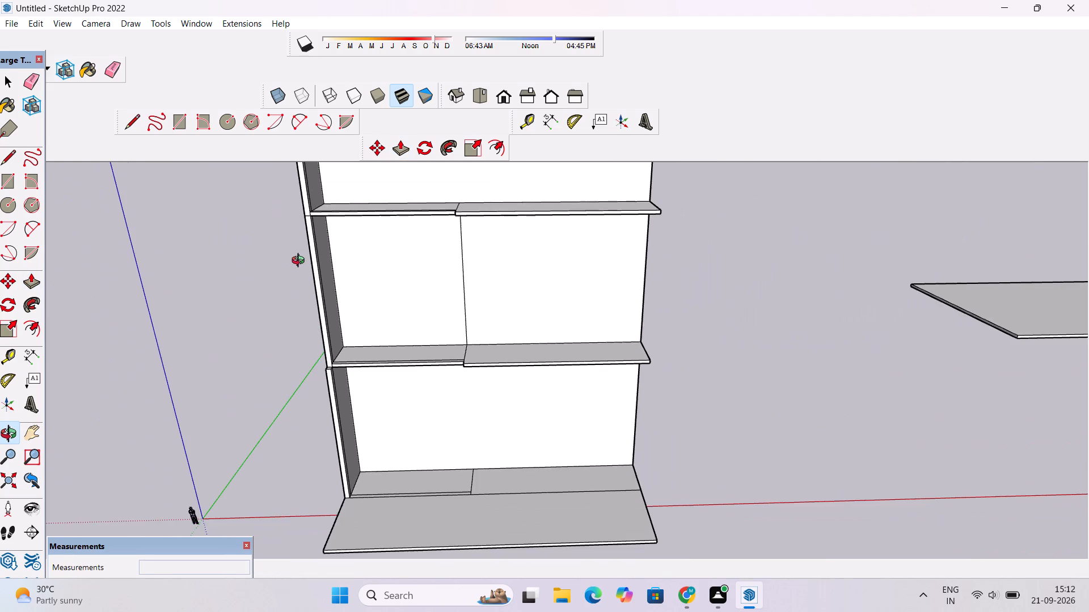
scroll(302, 265, down, 4)
drag(318, 304, 390, 398)
scroll(368, 342, up, 4)
drag(373, 346, 322, 318)
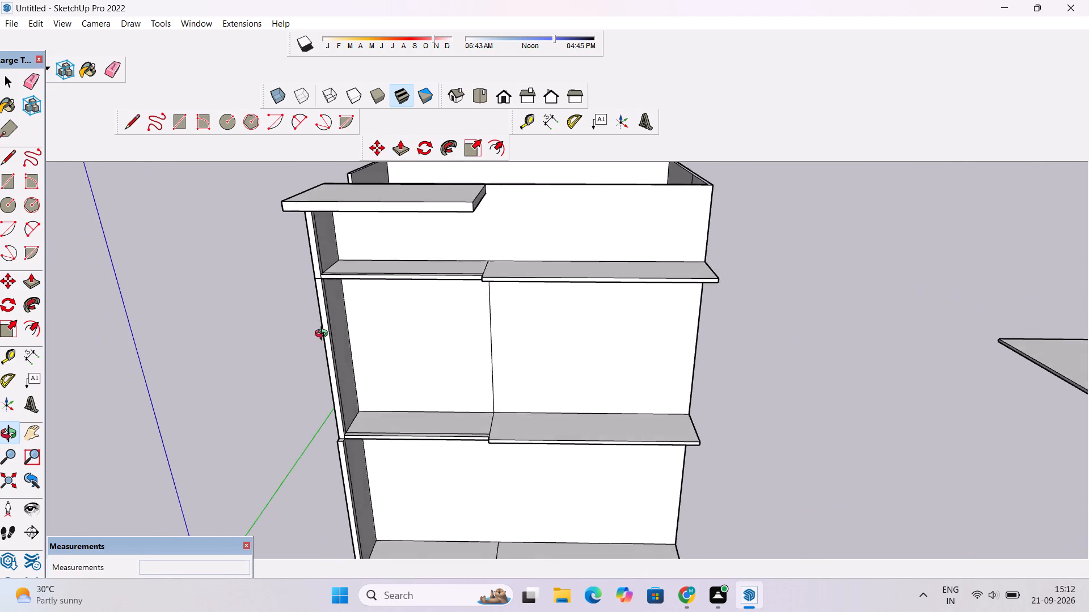
shift+drag(324, 335, 397, 342)
scroll(397, 342, down, 4)
drag(411, 319, 444, 373)
drag(390, 402, 496, 401)
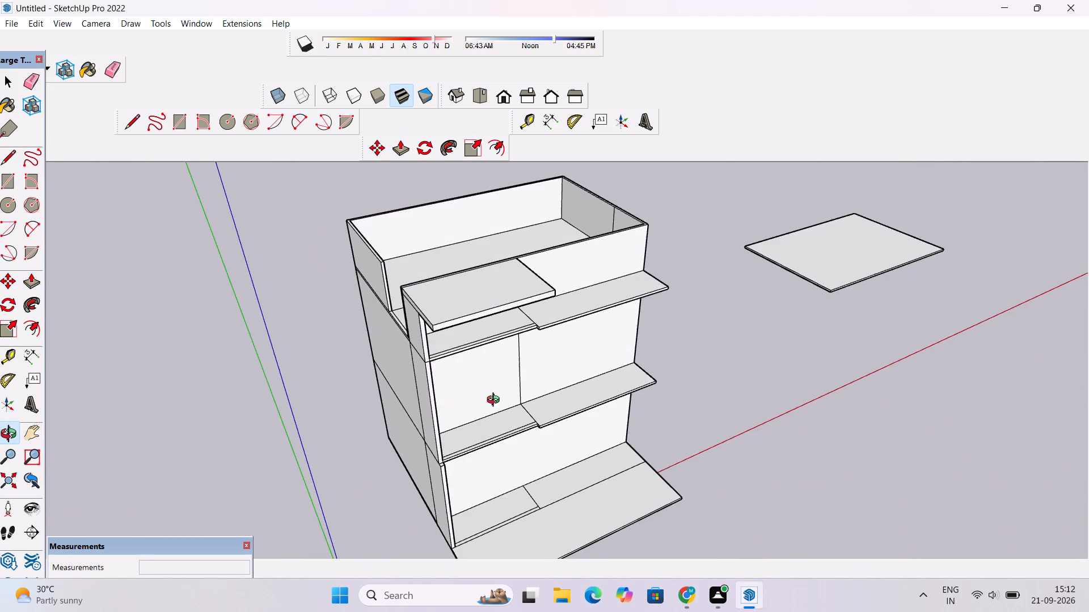
drag(462, 397, 451, 325)
shift+scroll(427, 347, up, 5)
shift+drag(468, 427, 450, 290)
shift+scroll(440, 304, down, 4)
drag(443, 315, 534, 477)
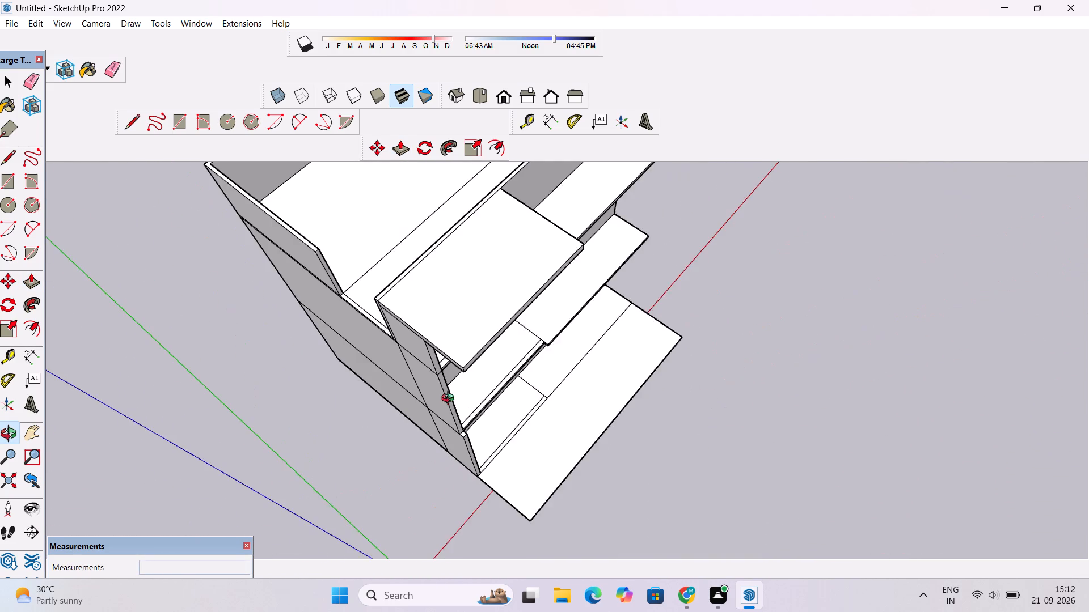
Erase the joint line across the side wall's front face at the upper balcony slab.
scroll(450, 399, up, 4)
drag(449, 407, 415, 362)
scroll(415, 362, up, 3)
drag(433, 363, 387, 348)
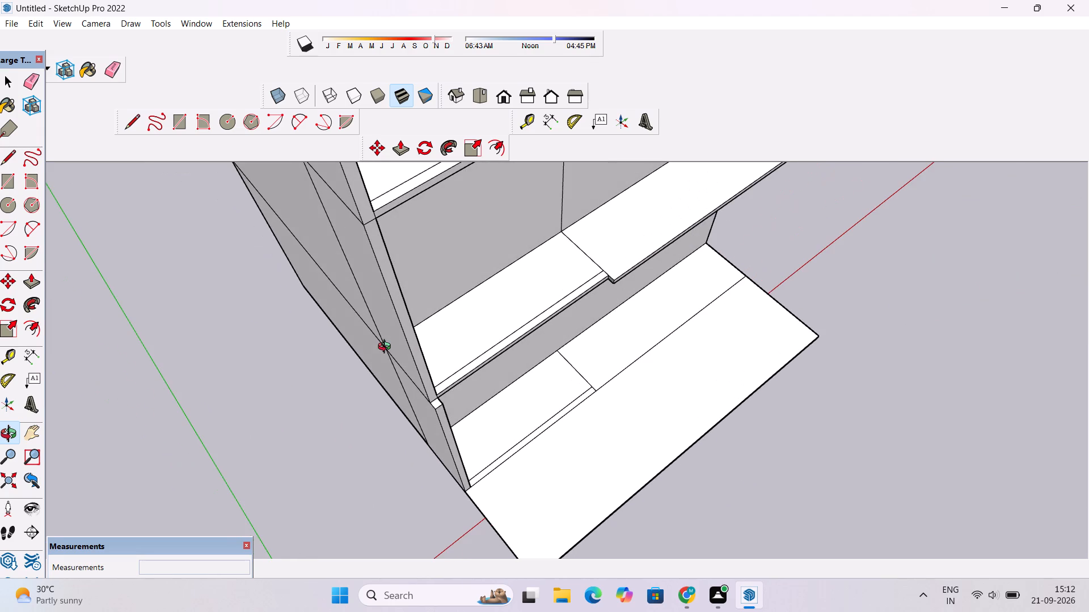
shift+drag(386, 345, 406, 409)
scroll(405, 362, up, 2)
drag(405, 362, 392, 344)
key(e)
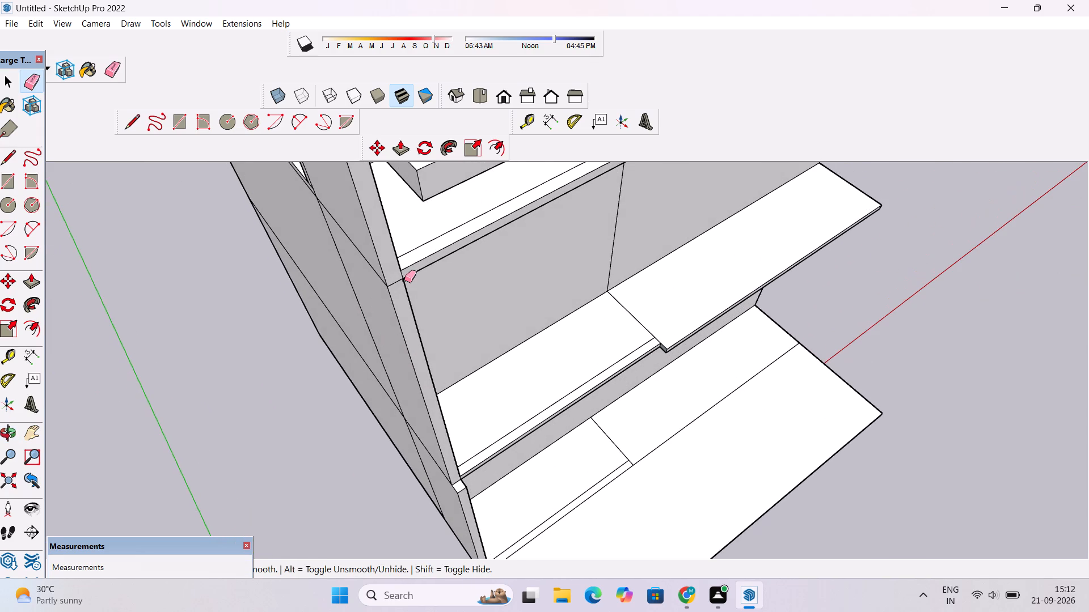
drag(396, 280, 399, 287)
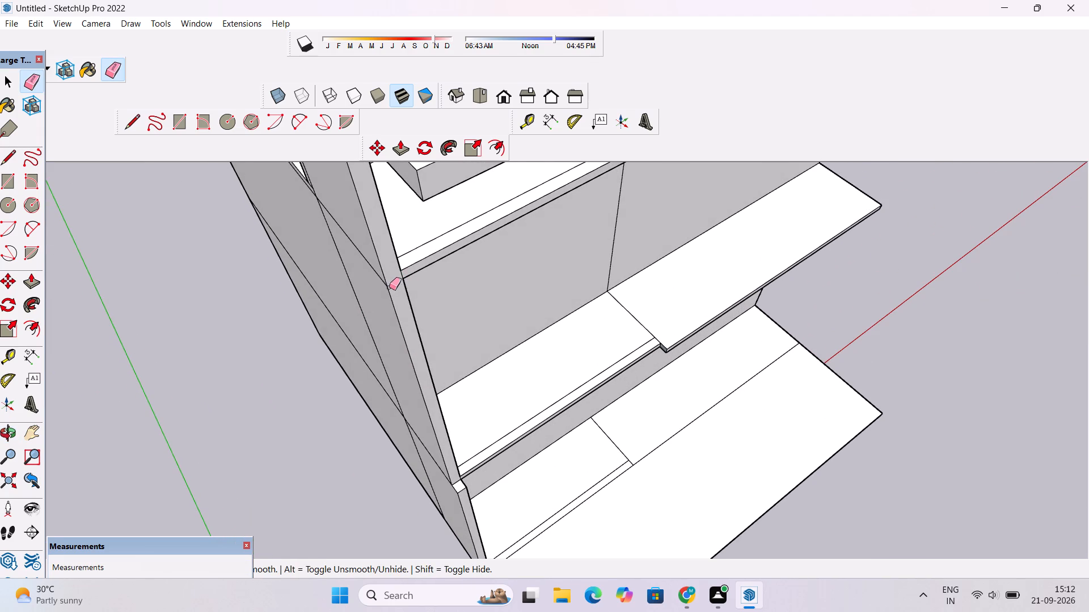
Push/Pull the upper side wall's narrow front face flush with the front of the ground-floor side wall.
key(p)
click(408, 318)
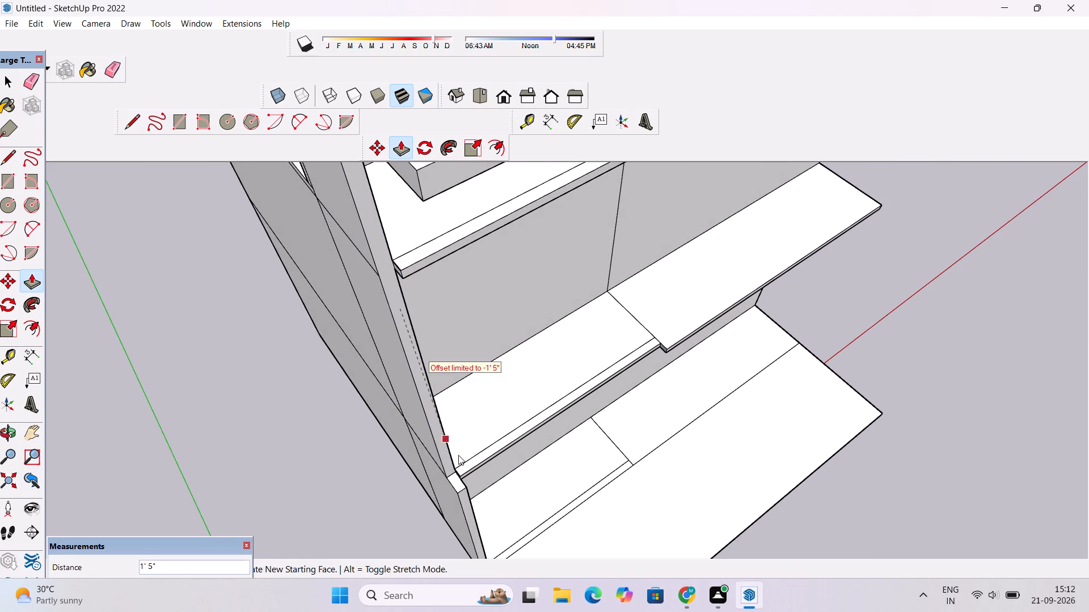
click(467, 484)
Erase the two horizontal joint lines across the outer face of the side wall's front strip.
key(o)
scroll(467, 490, down, 5)
drag(472, 492, 462, 467)
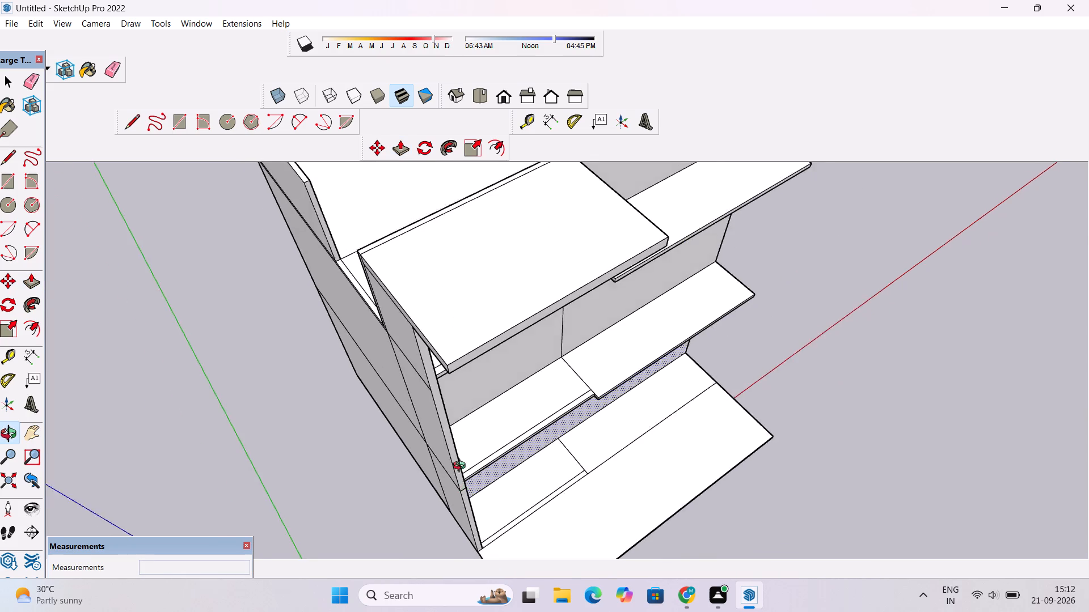
drag(462, 467, 449, 391)
scroll(449, 386, down, 3)
shift+drag(446, 383, 467, 432)
scroll(467, 432, down, 5)
scroll(472, 396, up, 2)
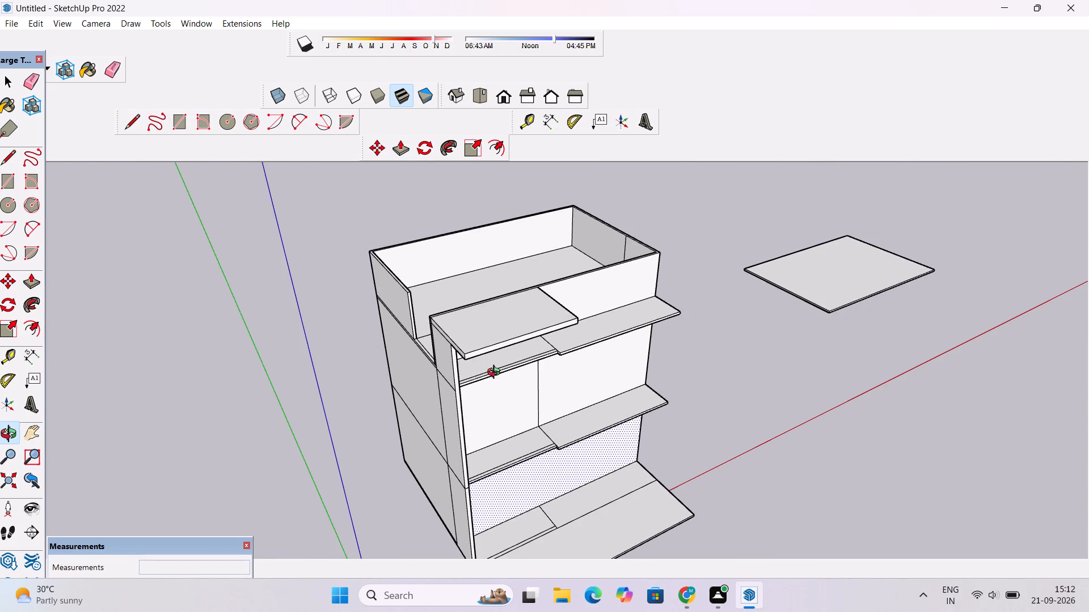
drag(496, 373, 493, 327)
drag(465, 379, 599, 395)
key(e)
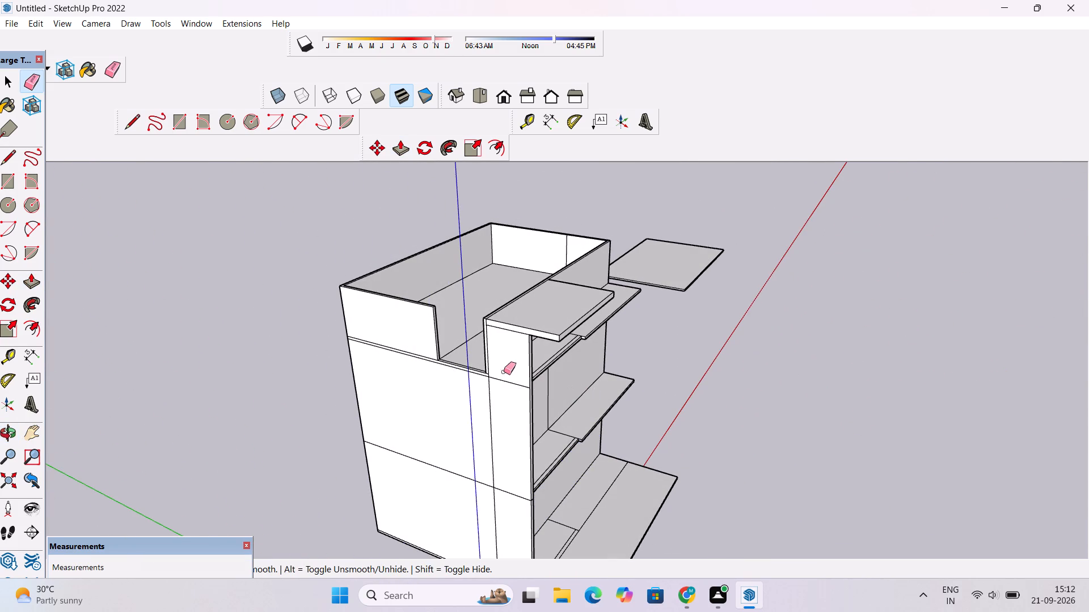
drag(504, 372, 504, 392)
scroll(472, 373, down, 5)
drag(496, 445, 496, 455)
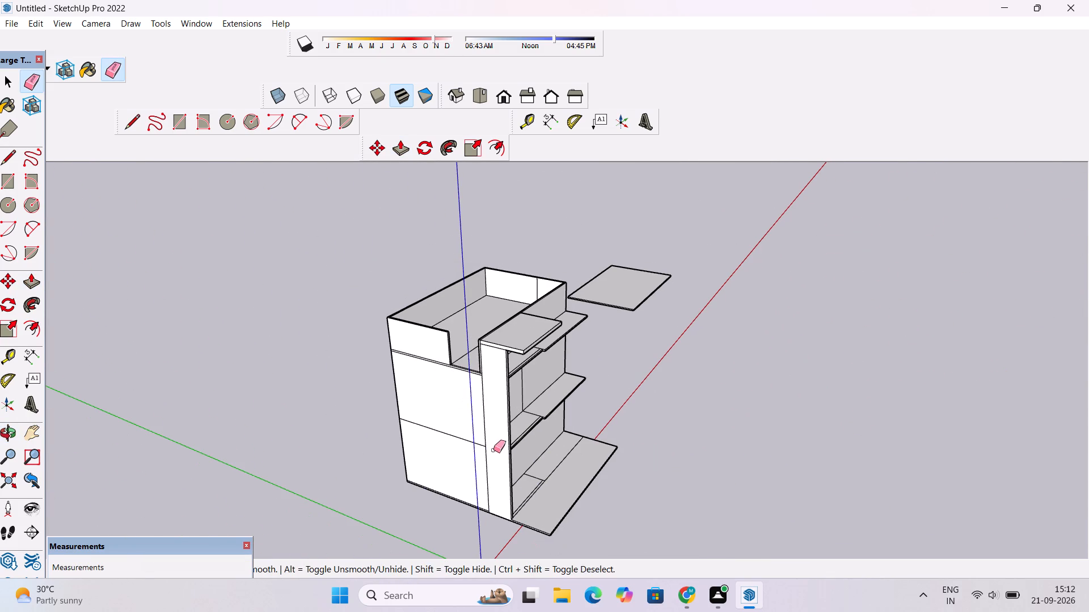
Examine the side wall, the balcony slabs and the top canopy from the front and above.
key(o)
drag(584, 432, 292, 407)
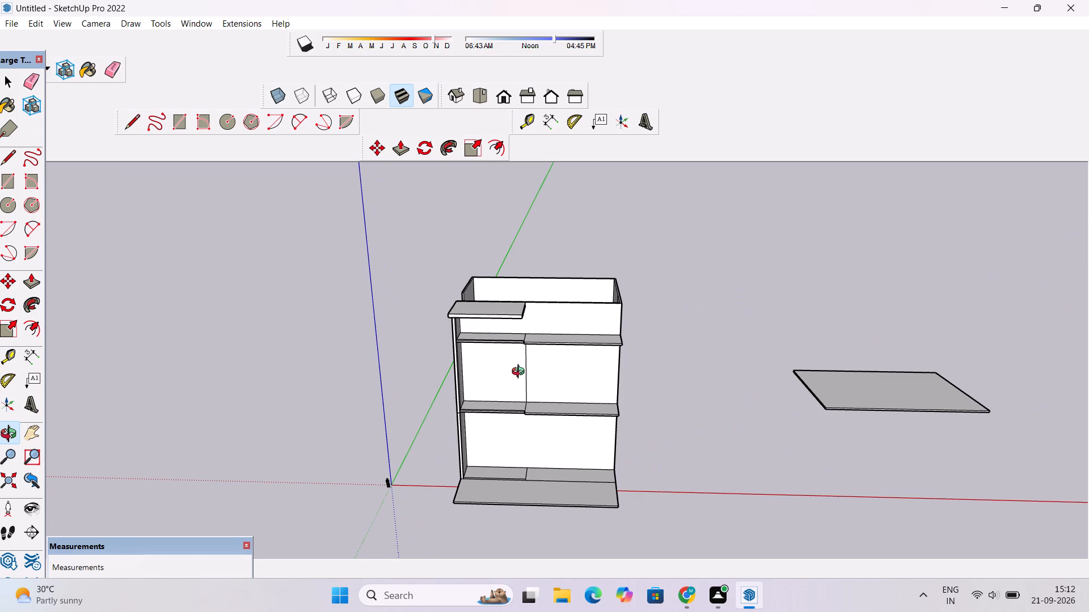
drag(521, 373, 454, 352)
drag(454, 352, 495, 432)
scroll(474, 396, up, 9)
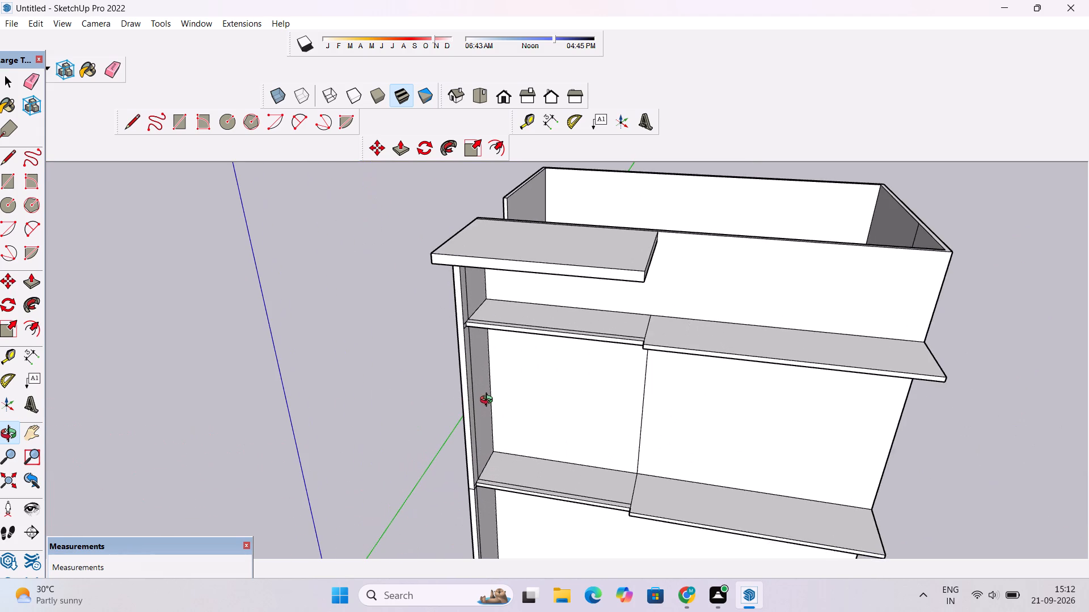
click(491, 417)
scroll(483, 419, up, 4)
drag(524, 403, 474, 411)
scroll(474, 411, down, 3)
drag(470, 411, 513, 434)
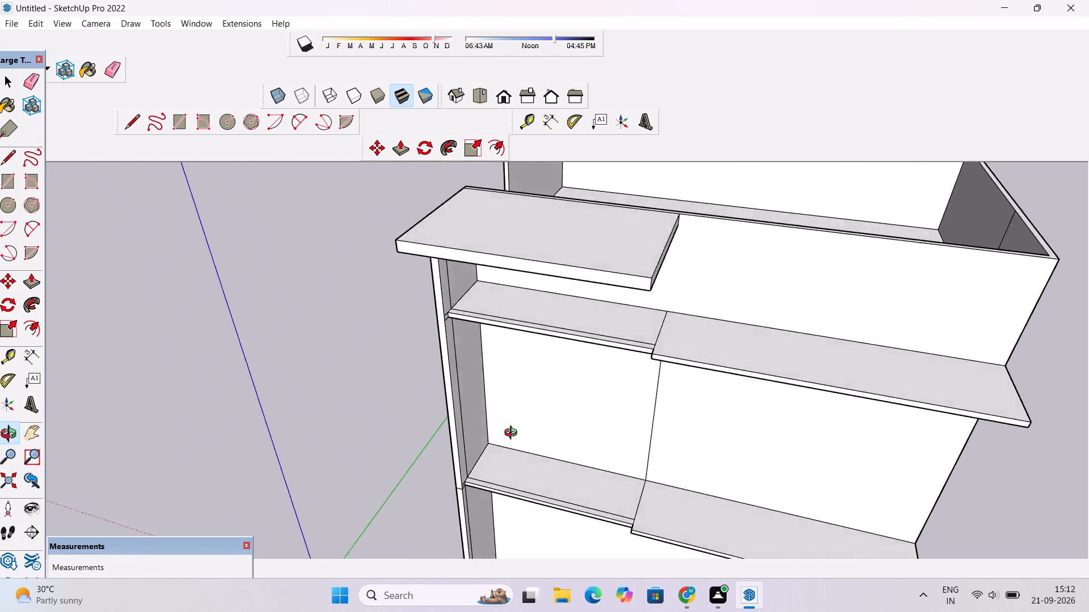
drag(513, 434, 591, 433)
scroll(588, 415, up, 3)
scroll(564, 397, down, 3)
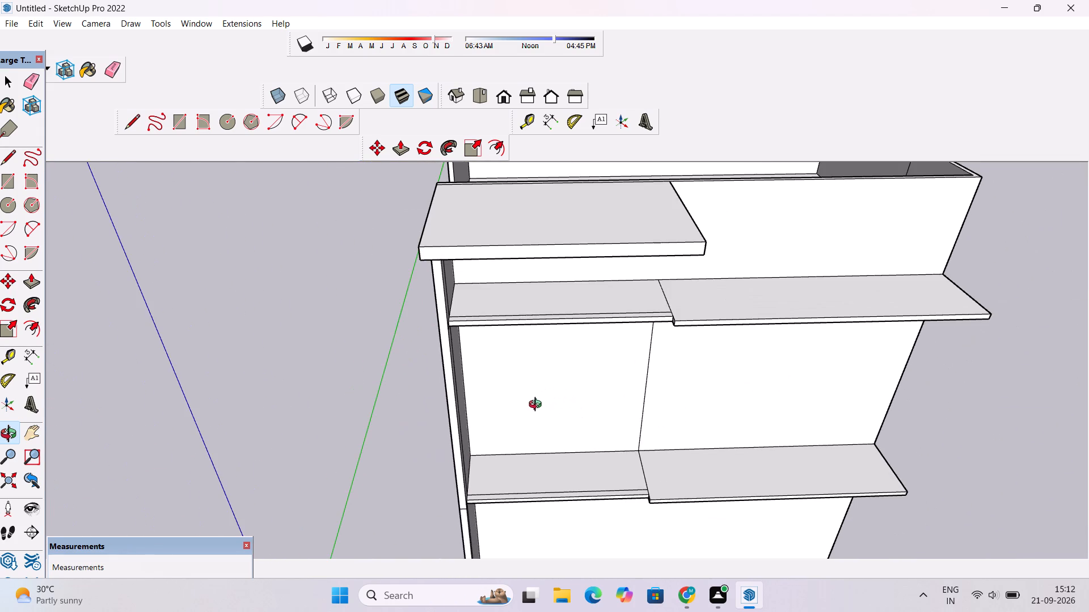
drag(538, 406, 572, 414)
drag(573, 412, 527, 420)
shift+scroll(519, 421, down, 4)
Push/Pull the top canopy's front face back flush with the side wall's narrow front face.
drag(480, 363, 590, 320)
scroll(580, 321, up, 4)
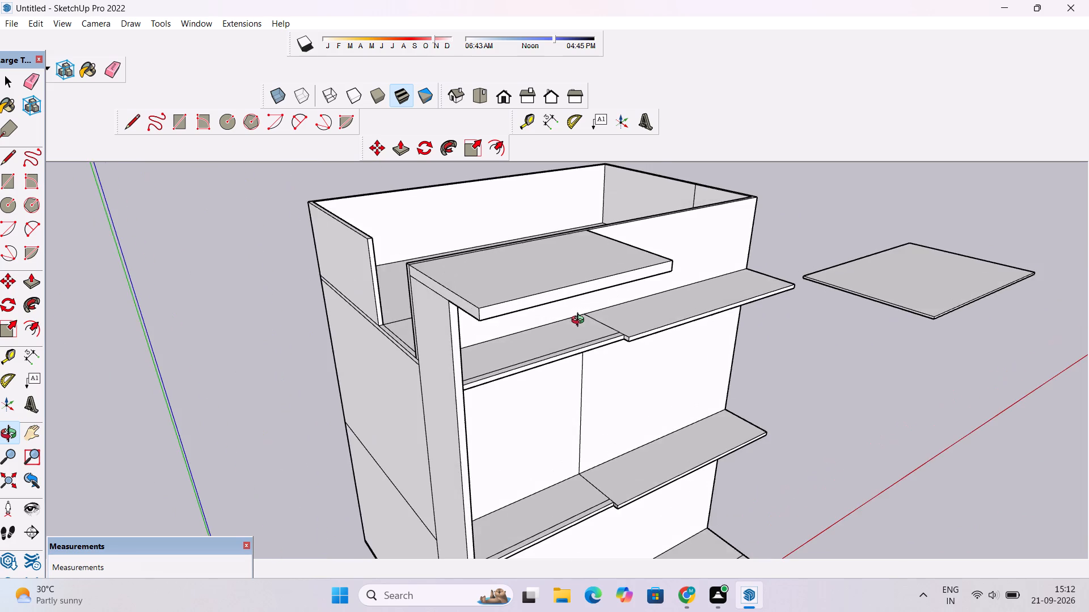
drag(508, 331, 544, 321)
drag(544, 321, 552, 369)
scroll(552, 369, up, 3)
drag(554, 371, 498, 380)
shift+drag(492, 380, 484, 372)
shift+scroll(480, 370, up, 2)
key(p)
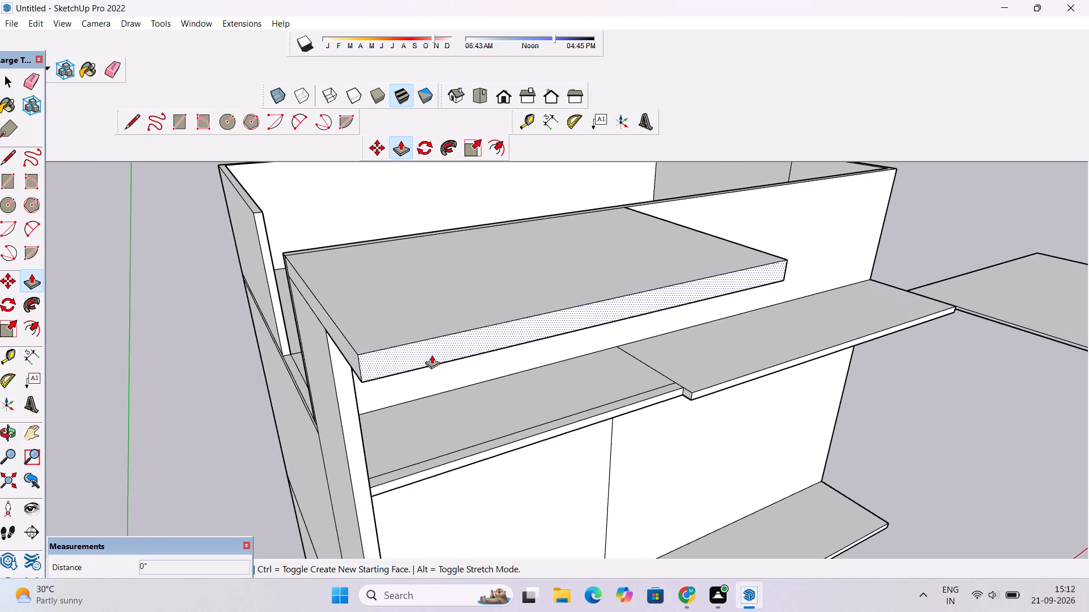
click(432, 355)
click(328, 332)
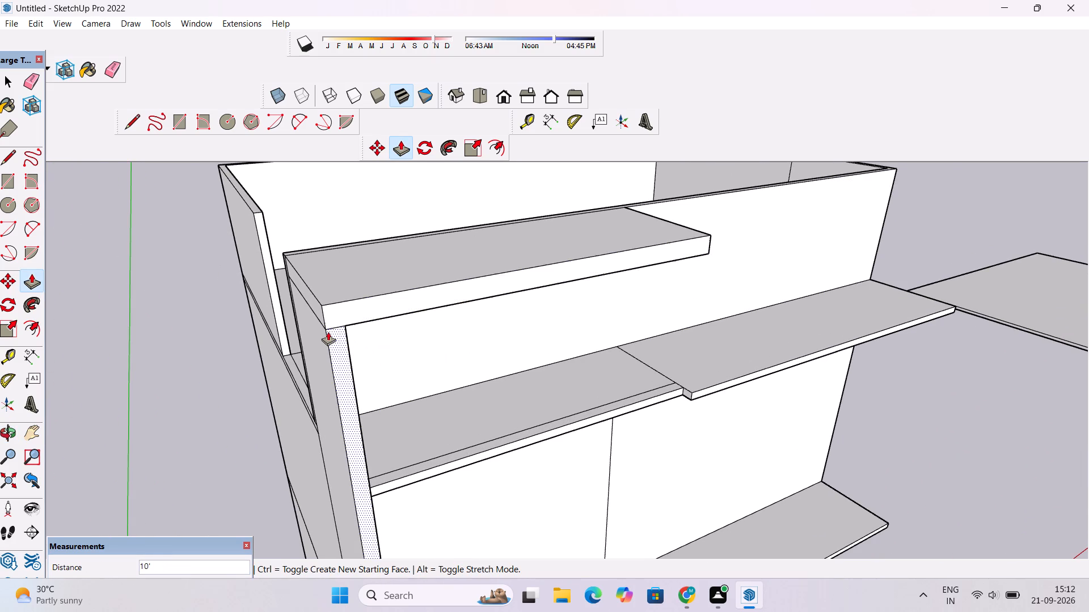
Erase the vertical joint lines on the side wall's inner face on the top and middle storeys.
key(o)
drag(470, 360, 414, 335)
scroll(394, 315, down, 11)
drag(462, 339, 437, 265)
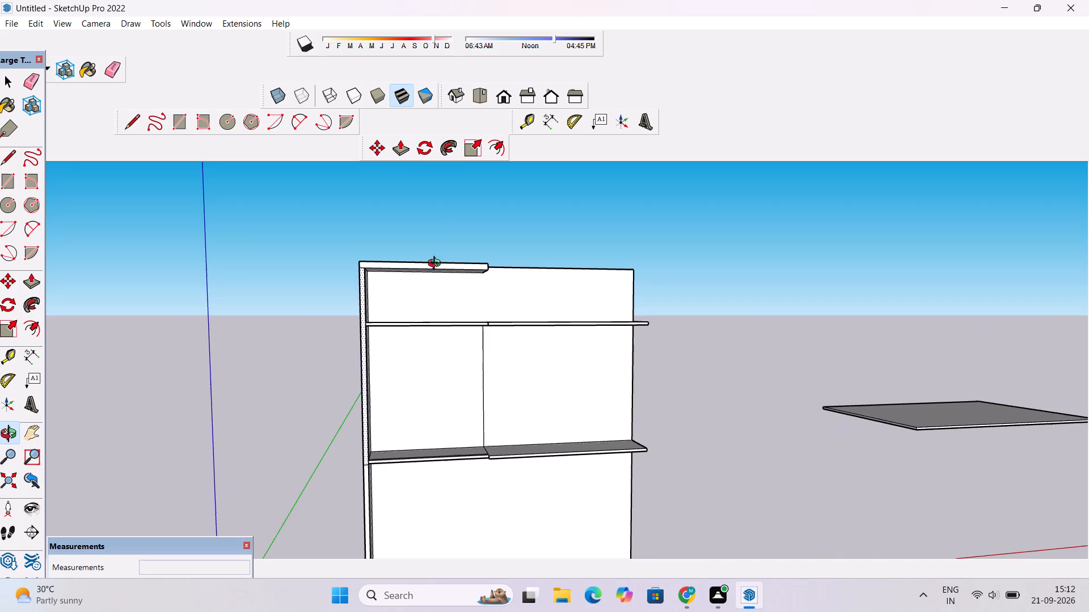
scroll(424, 276, up, 4)
drag(436, 303, 381, 326)
scroll(380, 326, down, 4)
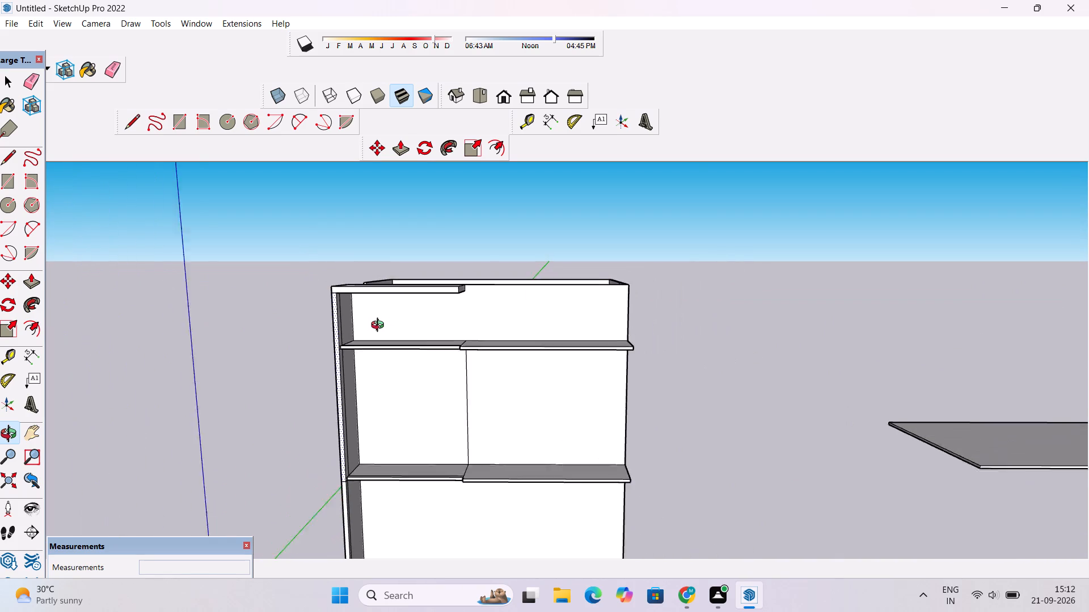
scroll(380, 326, down, 1)
scroll(357, 333, up, 8)
drag(373, 321, 376, 326)
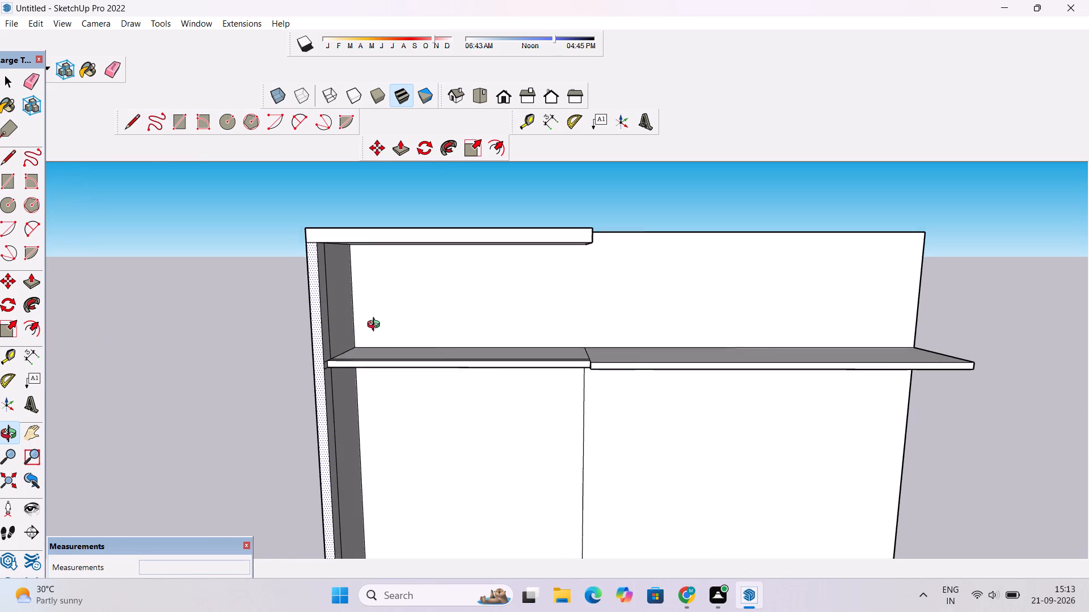
drag(376, 326, 377, 337)
key(p)
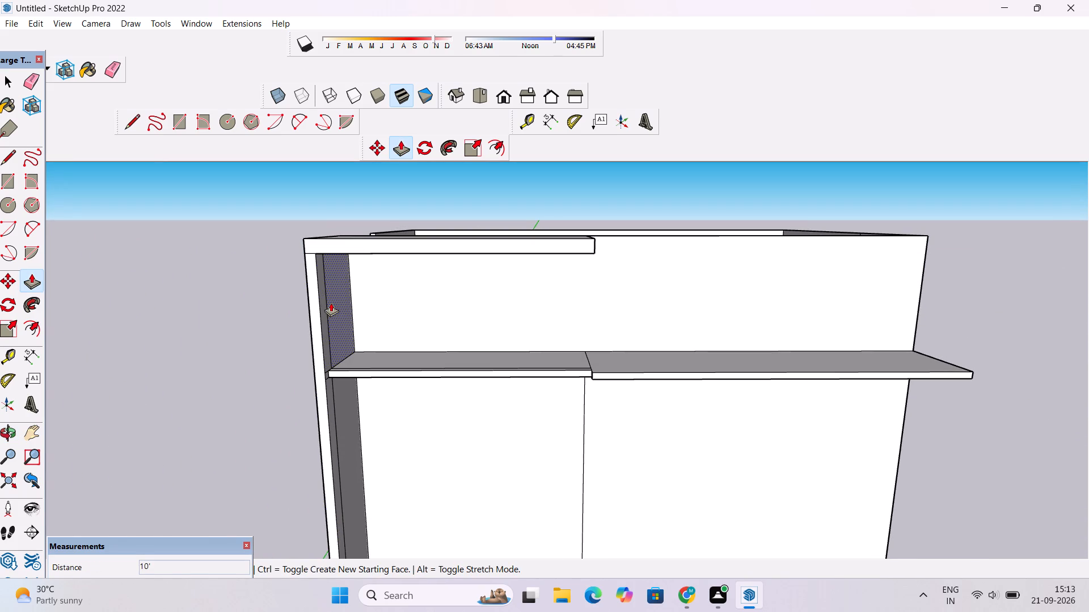
key(space)
text(e)
drag(332, 294, 327, 304)
drag(348, 395, 335, 418)
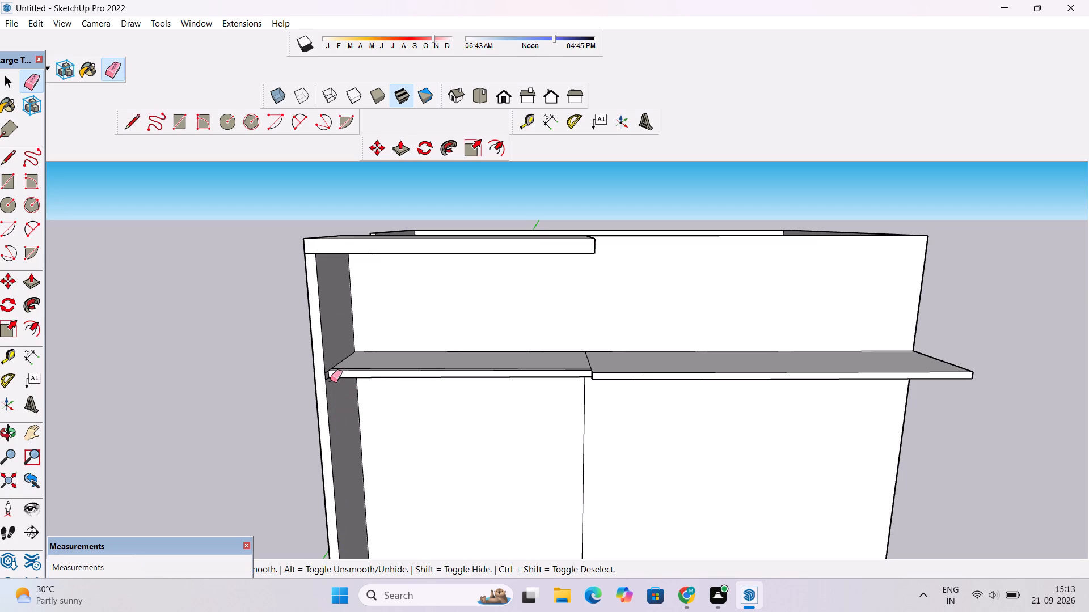
Push/Pull the side wall's inner face between the upper balcony slab and the canopy inward by 1'.
key(p)
click(334, 334)
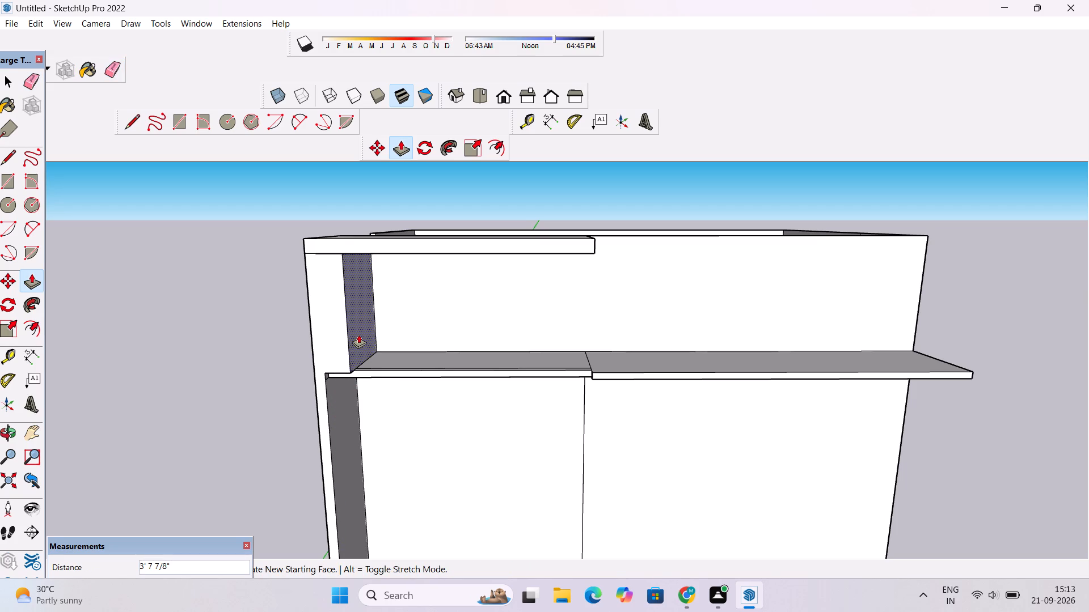
scroll(356, 328, down, 5)
scroll(341, 319, up, 5)
key(o)
drag(284, 314, 301, 260)
scroll(384, 335, up, 3)
key(p)
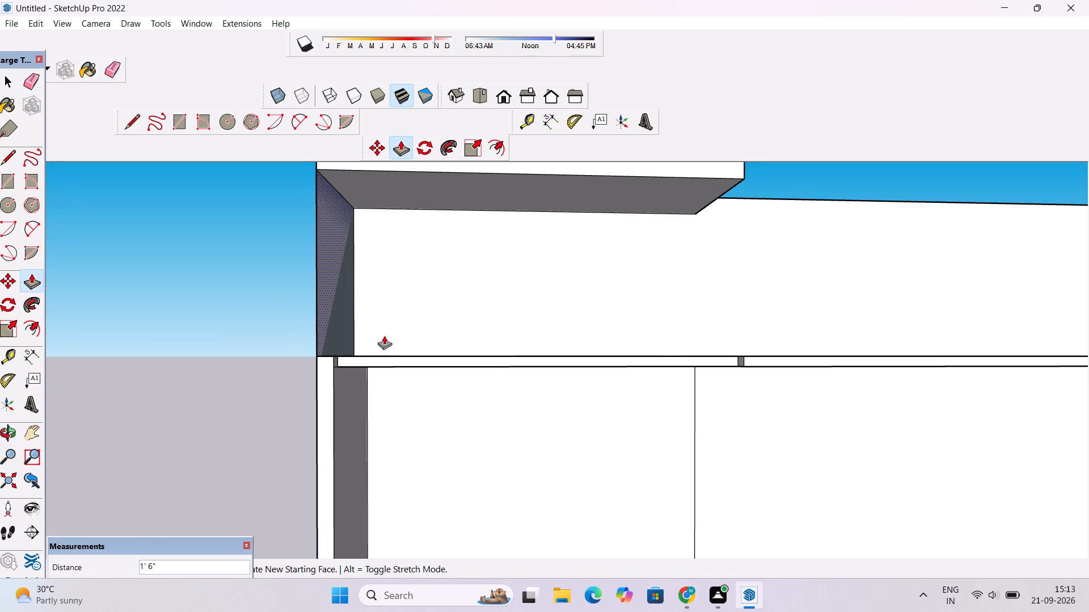
scroll(371, 344, up, 18)
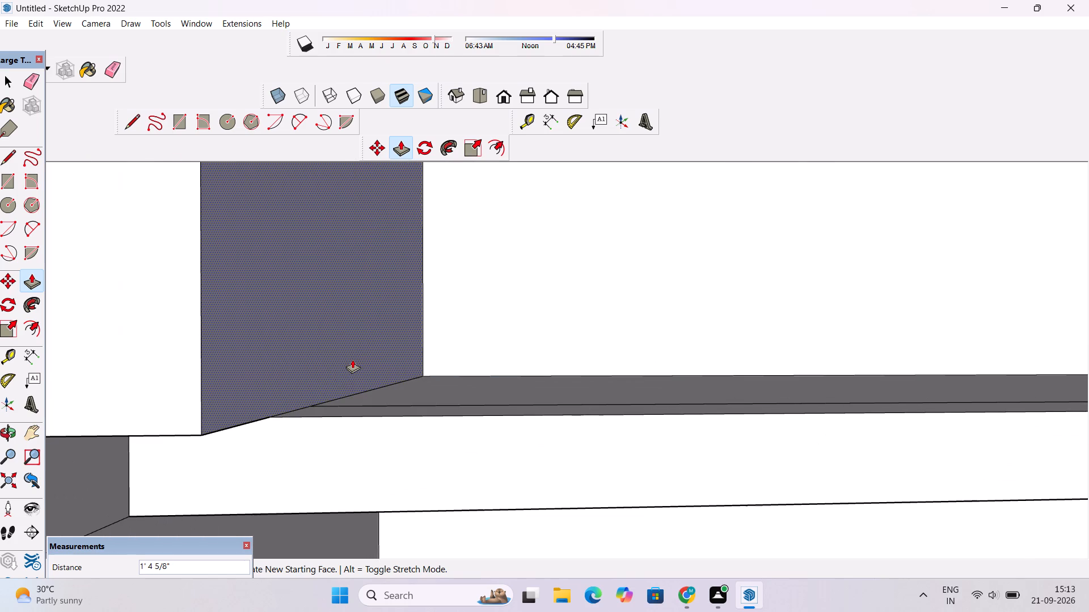
scroll(314, 320, down, 6)
scroll(314, 318, up, 1)
scroll(314, 317, down, 3)
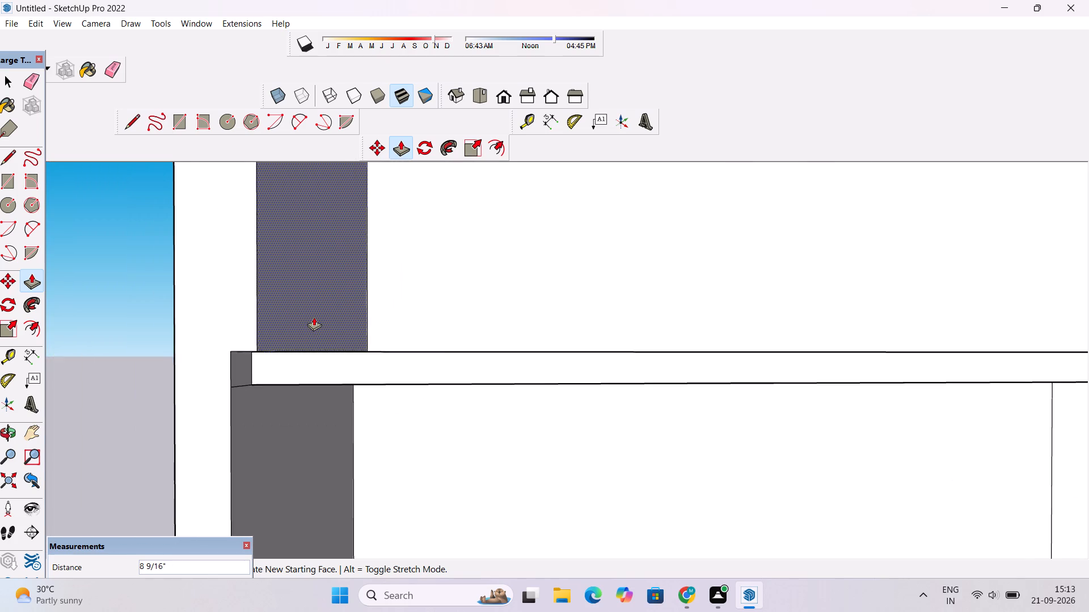
scroll(314, 317, down, 15)
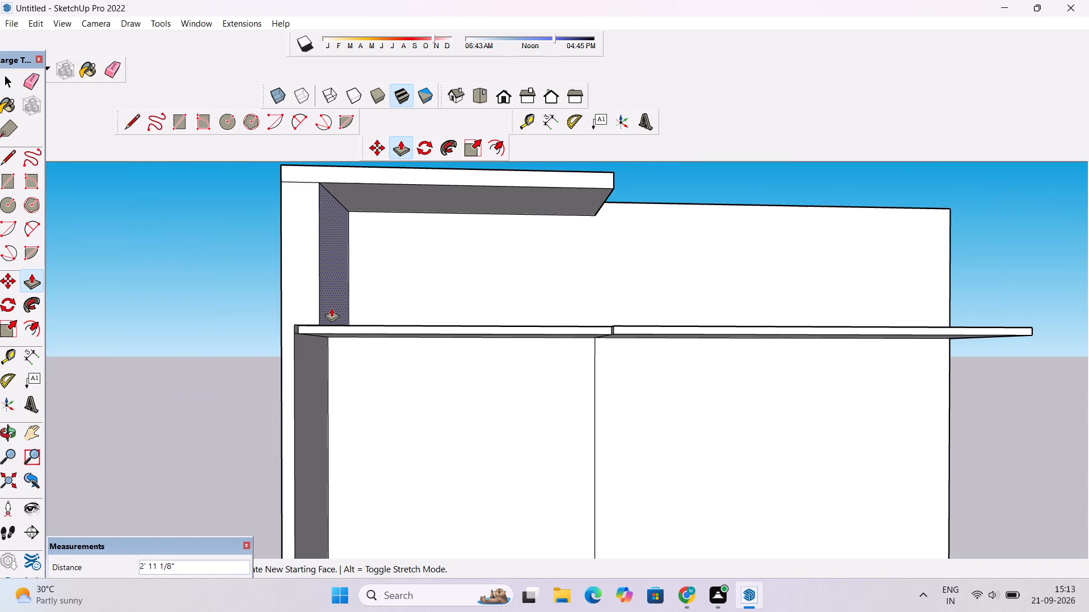
text(1')
key(Return)
Push/Pull the middle storey's inner side wall face inward 1', flush with the thickened wall above the upper slab.
scroll(350, 206, down, 4)
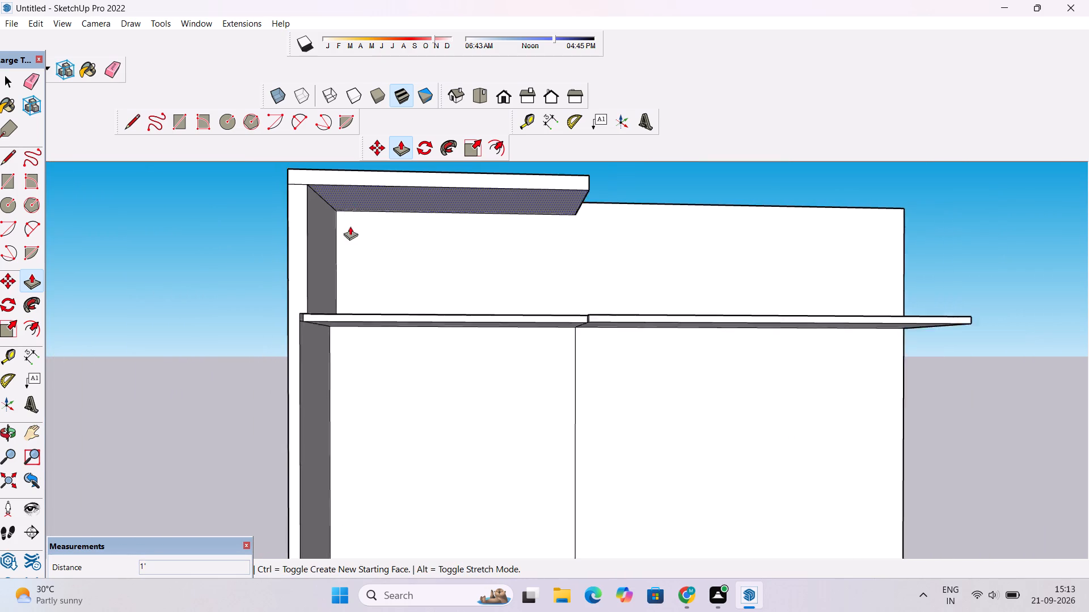
scroll(350, 226, down, 2)
scroll(328, 314, up, 6)
click(311, 280)
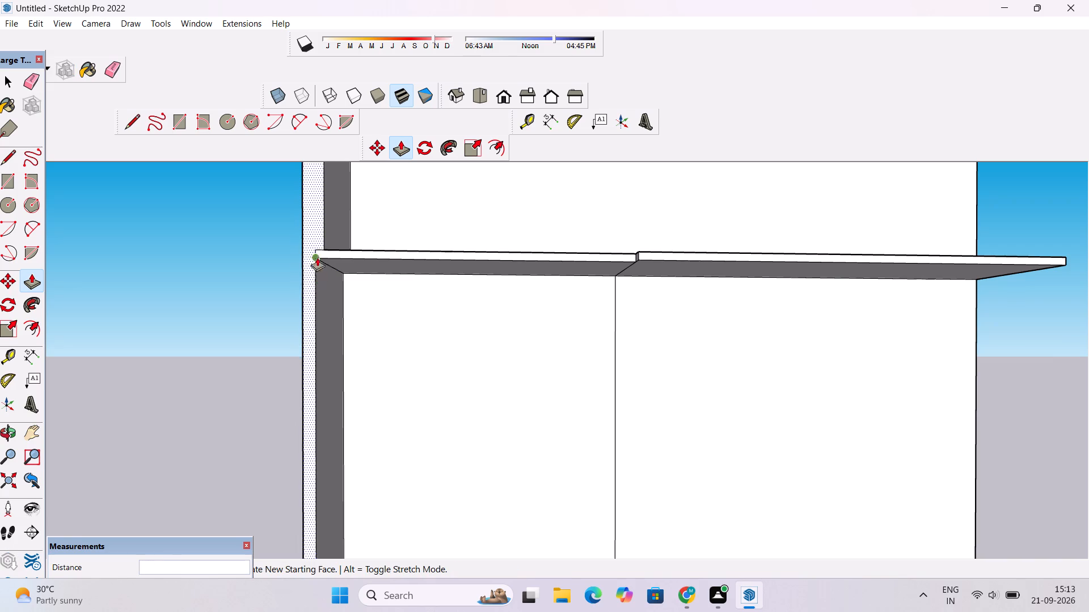
key(space)
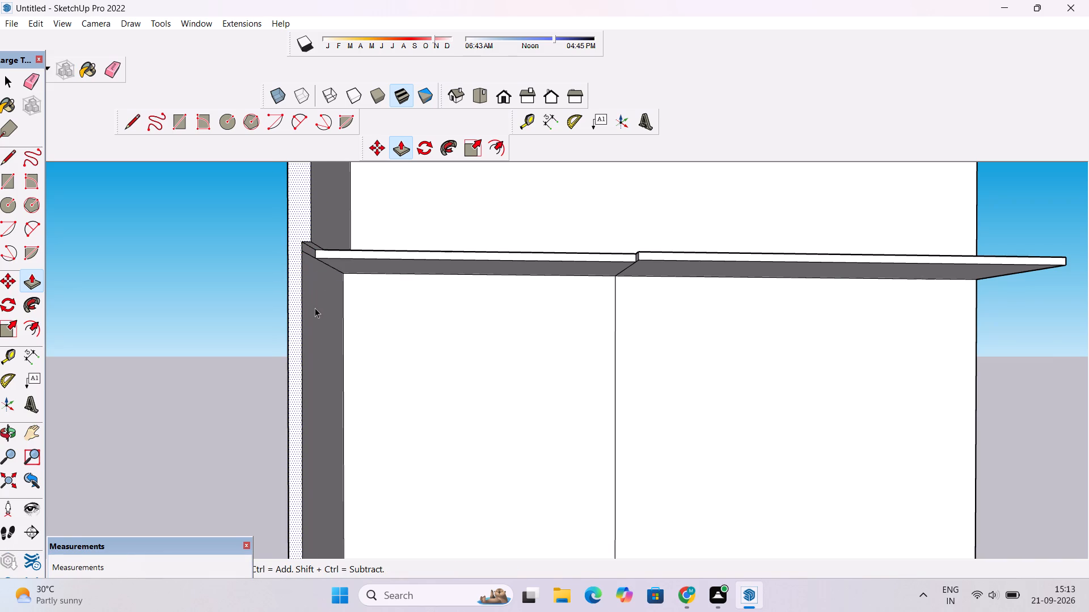
click(315, 308)
key(p)
click(315, 308)
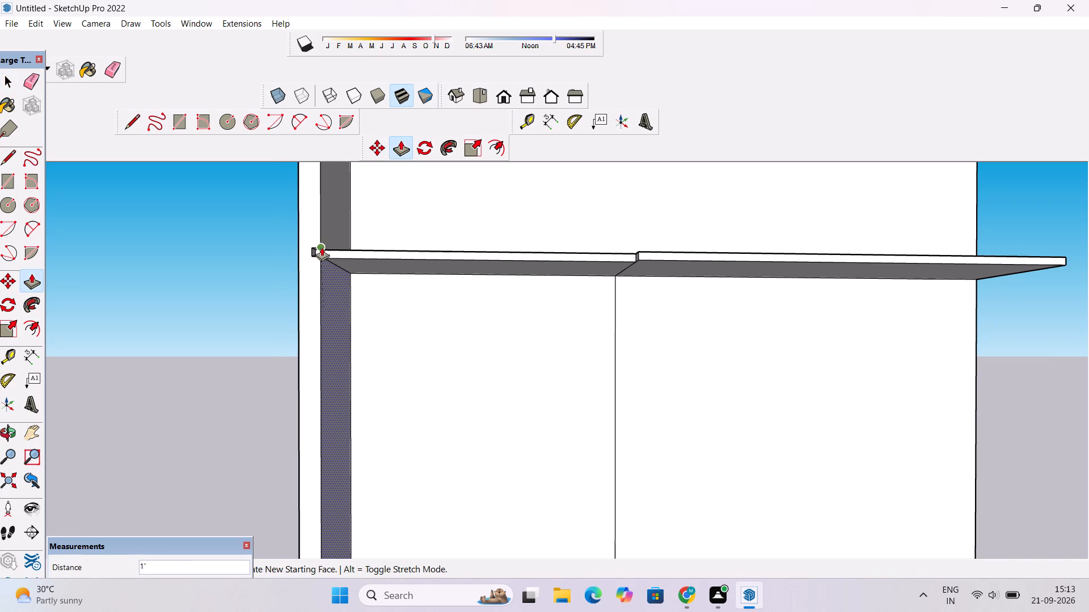
click(322, 247)
Erase the vertical joint line on the ground-floor side wall's inner face, including its short piece beside the lower balcony slab.
scroll(321, 233, down, 11)
scroll(324, 422, up, 6)
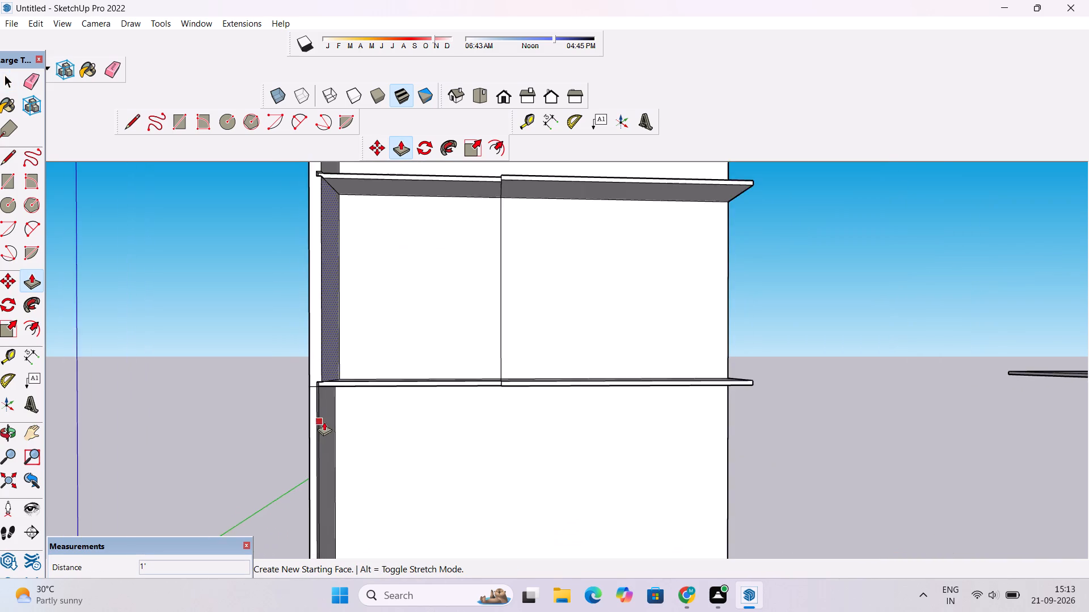
scroll(324, 422, up, 2)
key(space)
scroll(327, 408, up, 5)
key(e)
drag(316, 356, 306, 371)
scroll(305, 331, up, 4)
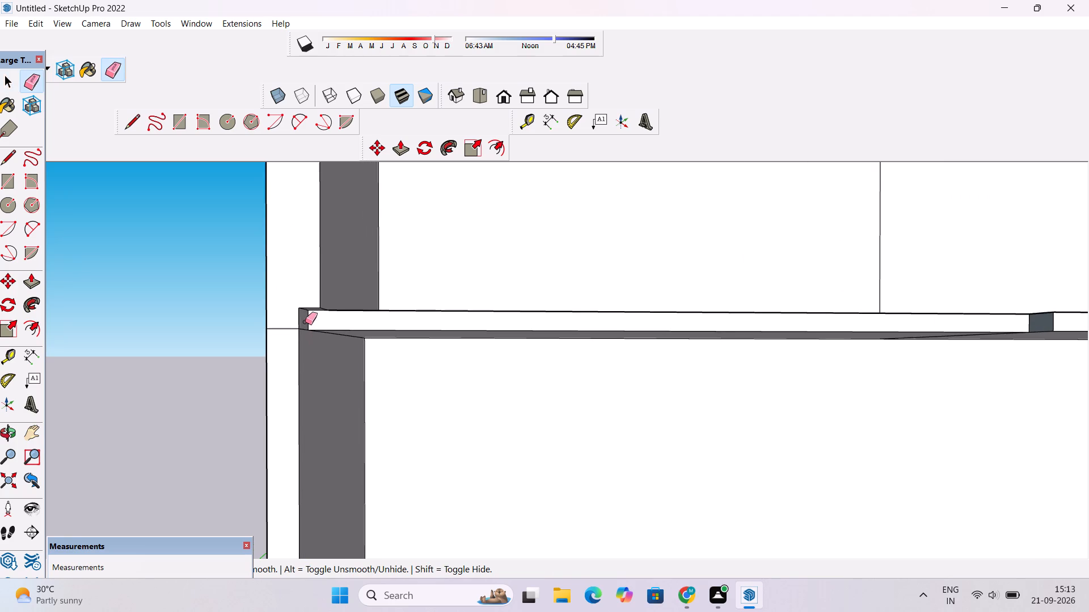
drag(305, 316, 305, 330)
Push/Pull the ground-floor side wall's inner face inward 1', flush with the middle storey's wall.
key(p)
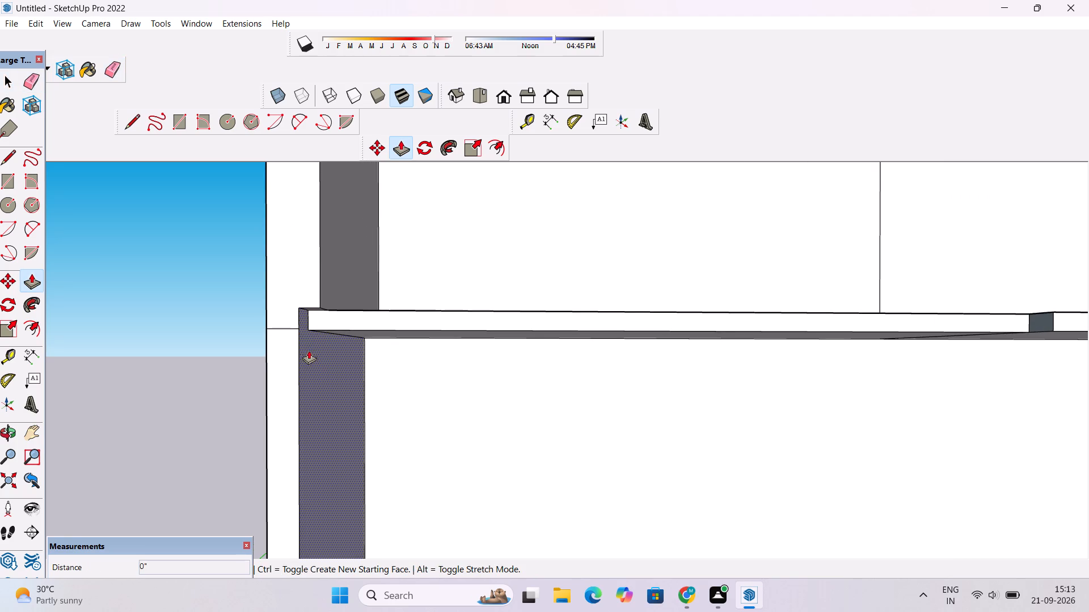
click(312, 352)
click(318, 307)
scroll(318, 307, down, 10)
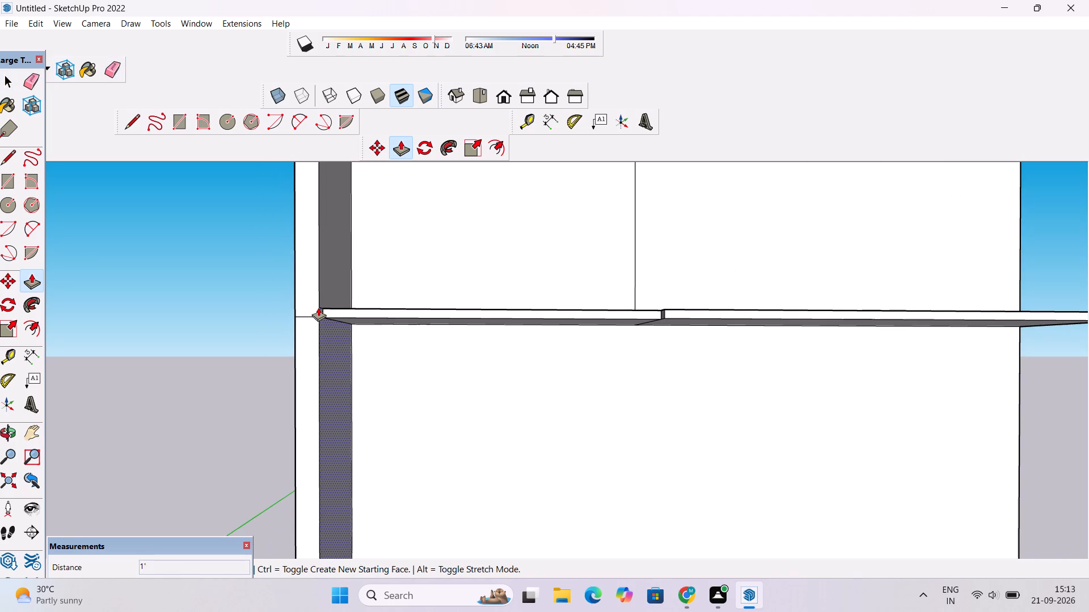
Fill the small notch beside the upper balcony slab by Push/Pulling its side face 1' flush with the side wall's inner face.
key(o)
drag(407, 322, 301, 238)
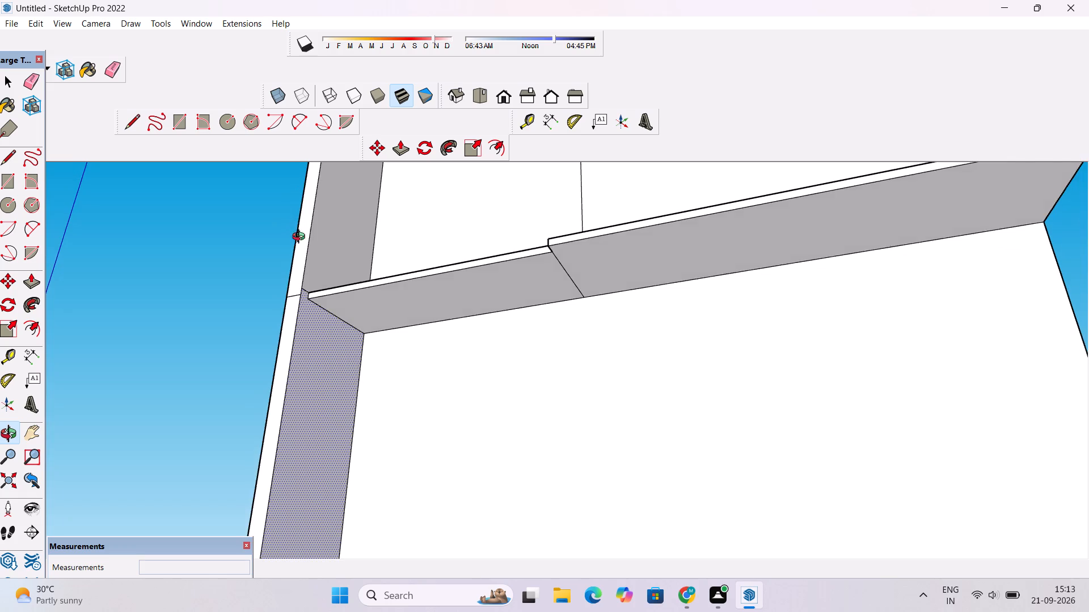
drag(301, 238, 326, 453)
scroll(313, 363, down, 10)
drag(310, 326, 386, 345)
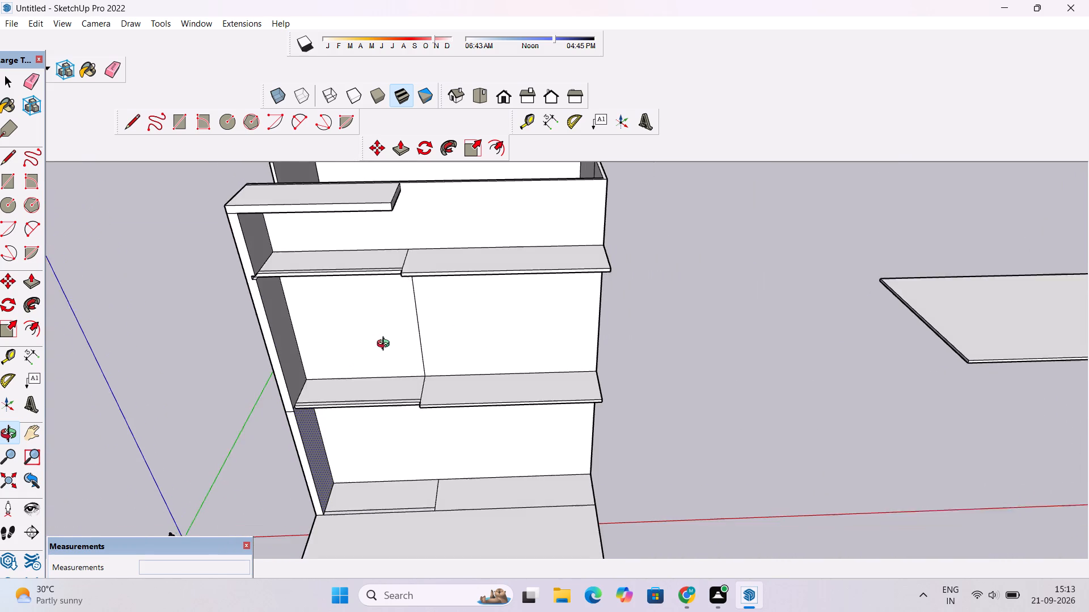
drag(386, 345, 389, 343)
scroll(276, 279, up, 4)
shift+drag(283, 289, 373, 316)
scroll(373, 316, up, 4)
scroll(323, 288, up, 5)
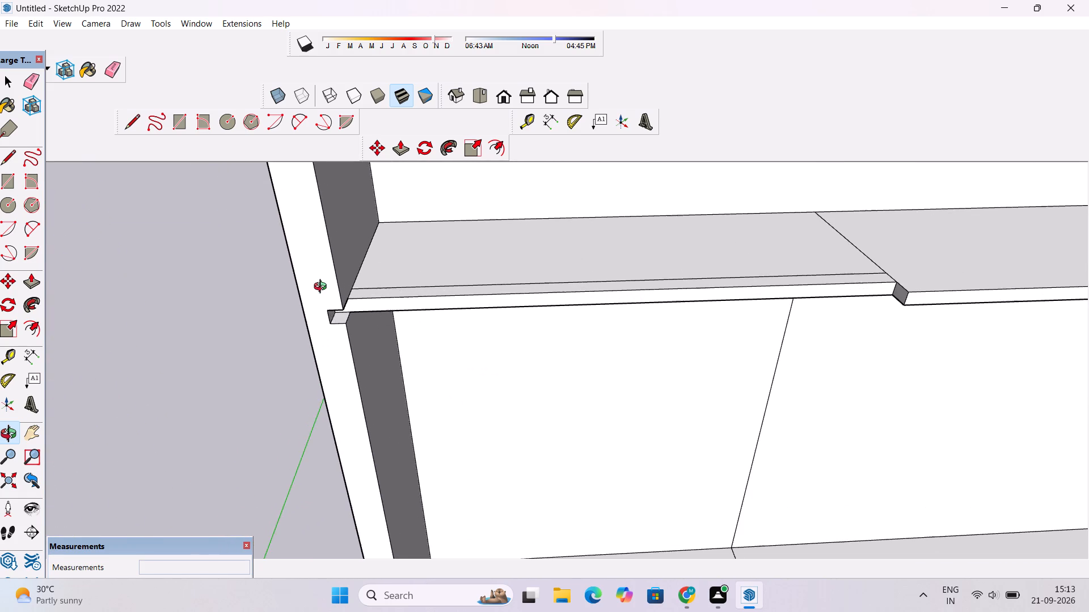
drag(372, 352, 334, 290)
shift+scroll(325, 280, up, 6)
drag(370, 304, 325, 267)
scroll(321, 263, up, 4)
shift+drag(339, 270, 302, 291)
shift+scroll(302, 291, down, 4)
drag(329, 326, 339, 348)
scroll(339, 318, up, 1)
key(p)
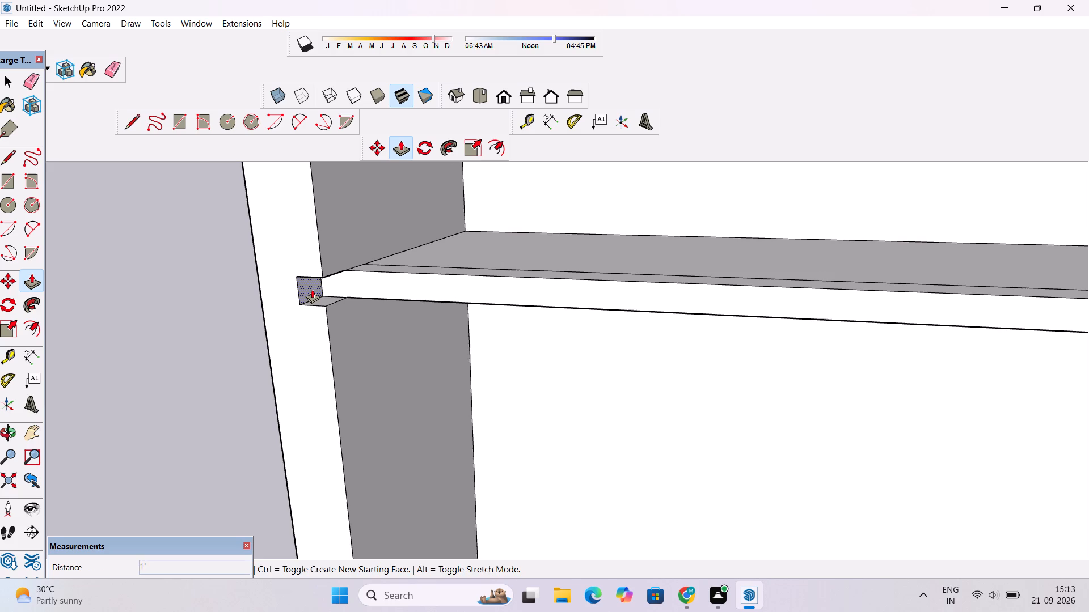
click(312, 289)
click(326, 274)
scroll(363, 286, down, 5)
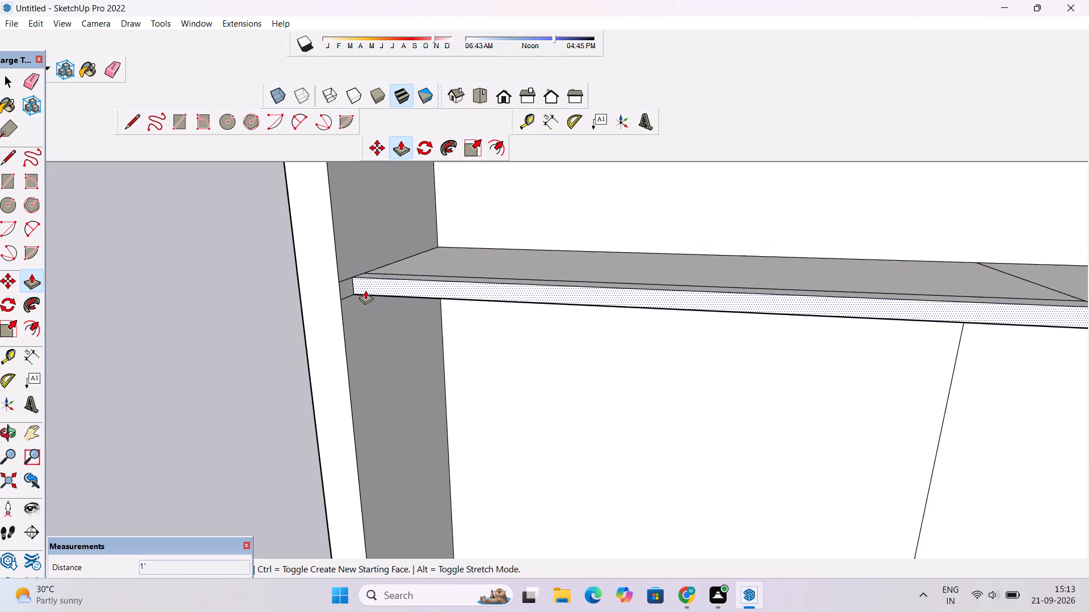
Examine the thickened side wall, balcony slabs and canopy across the whole front from several angles.
scroll(365, 290, down, 13)
key(o)
scroll(383, 290, down, 6)
drag(375, 299, 512, 305)
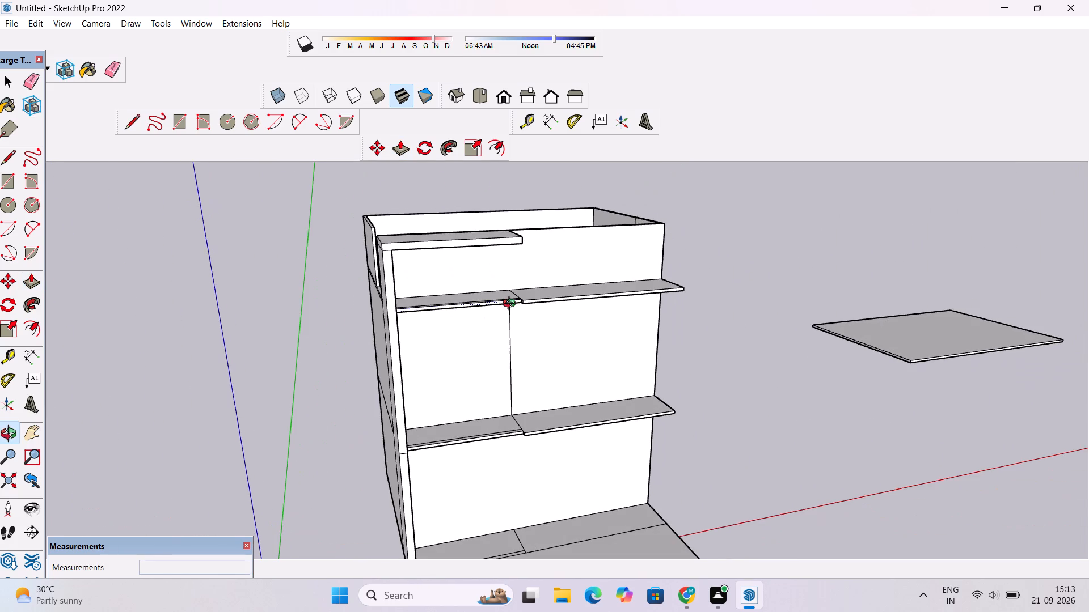
drag(499, 324, 424, 330)
shift+drag(422, 328, 453, 282)
scroll(454, 282, down, 5)
scroll(454, 310, up, 2)
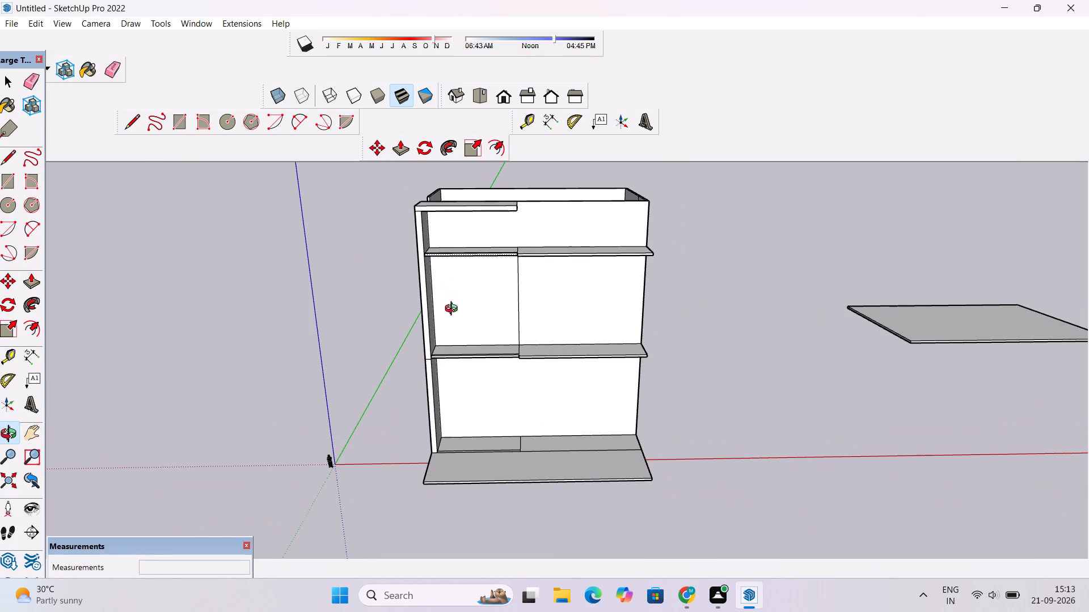
scroll(445, 312, down, 2)
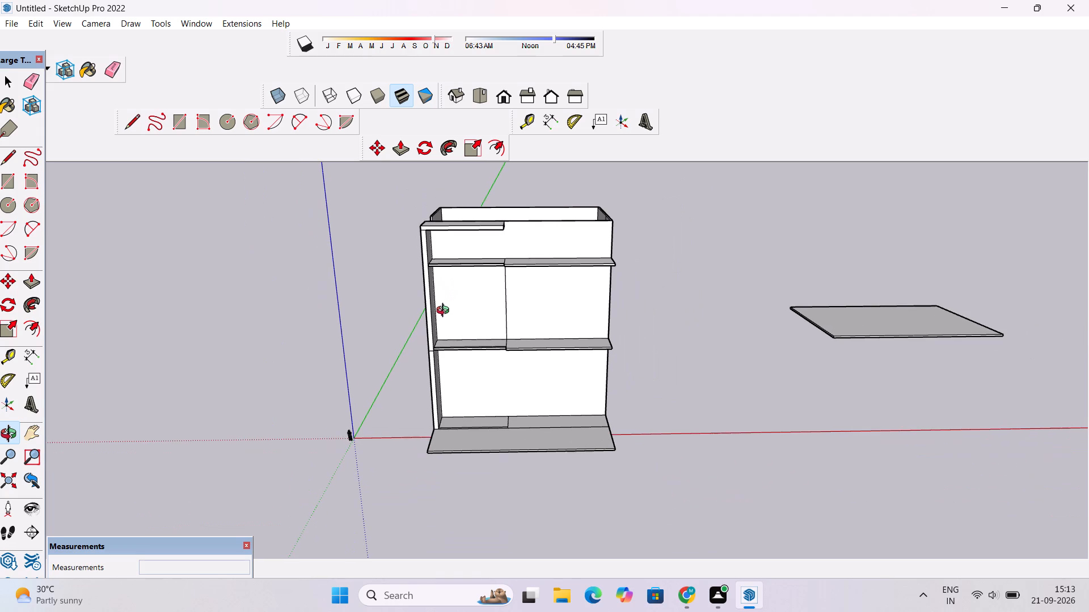
drag(482, 367, 483, 323)
drag(491, 313, 404, 398)
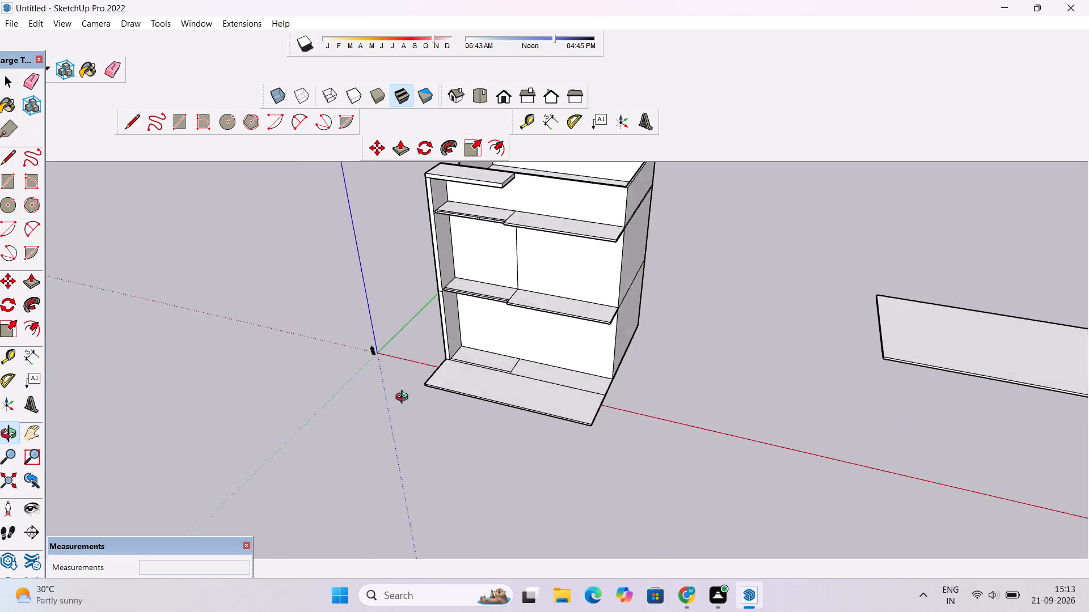
drag(404, 398, 488, 430)
scroll(497, 403, up, 1)
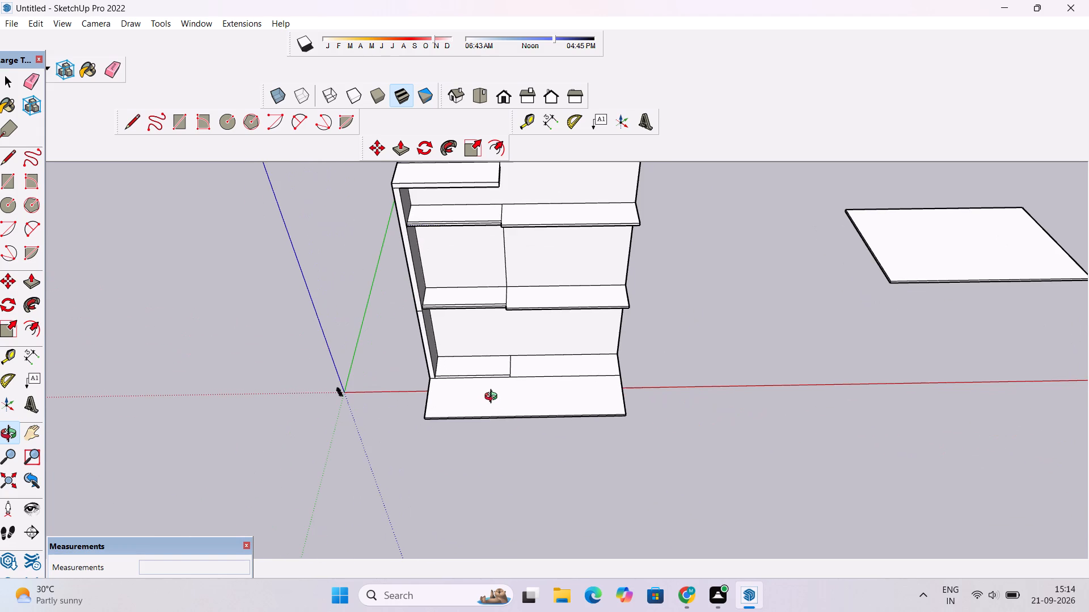
Examine the building's front, roof parapet, balcony slabs and side wall from several angles.
drag(484, 390, 484, 331)
shift+drag(483, 324, 462, 365)
scroll(462, 366, up, 3)
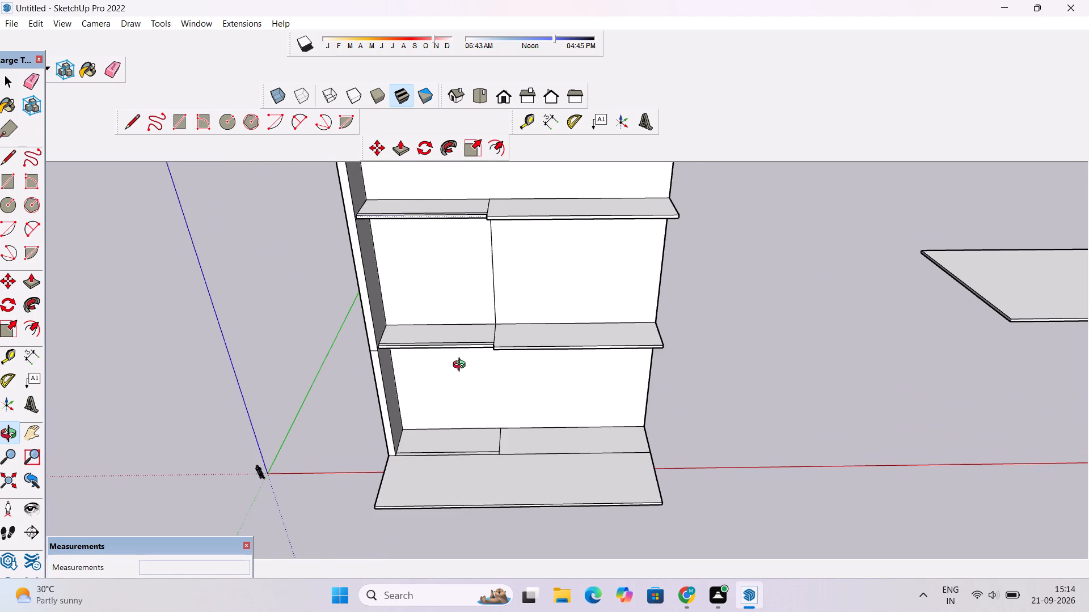
scroll(462, 366, up, 1)
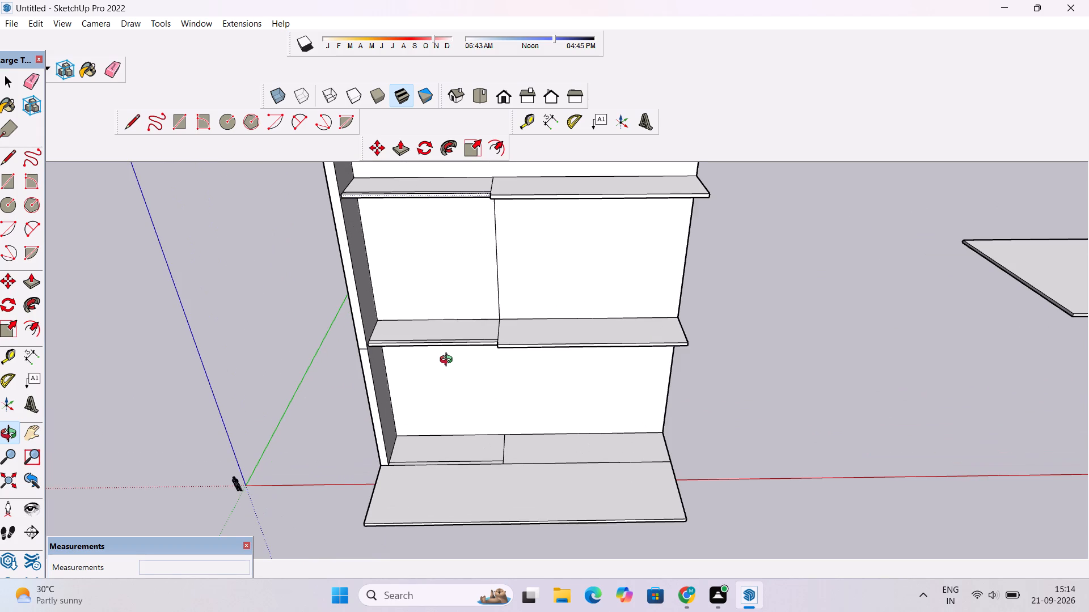
scroll(449, 361, down, 3)
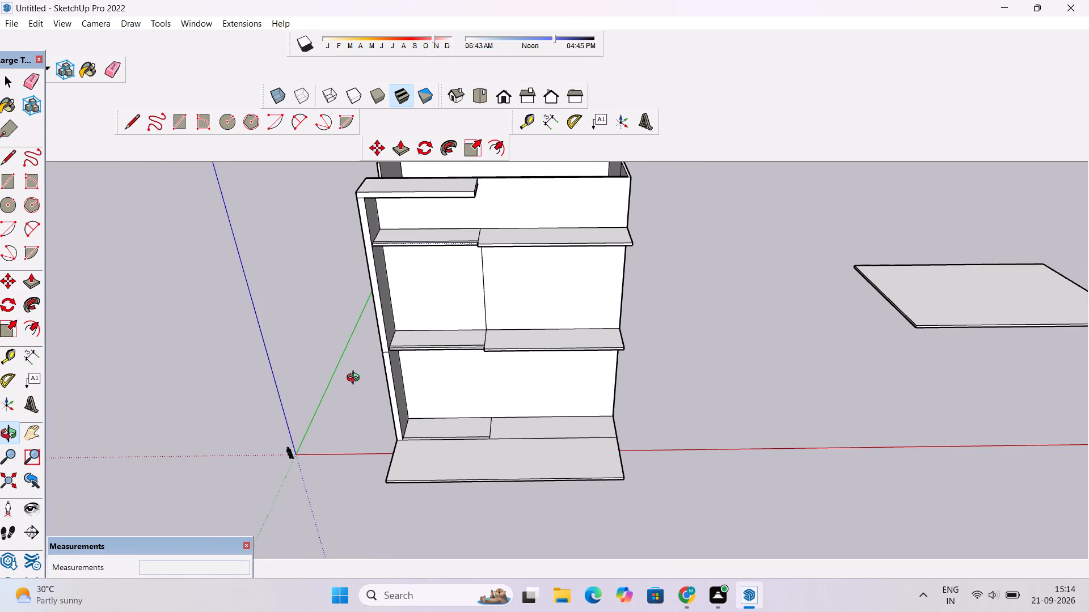
shift+drag(424, 288, 407, 322)
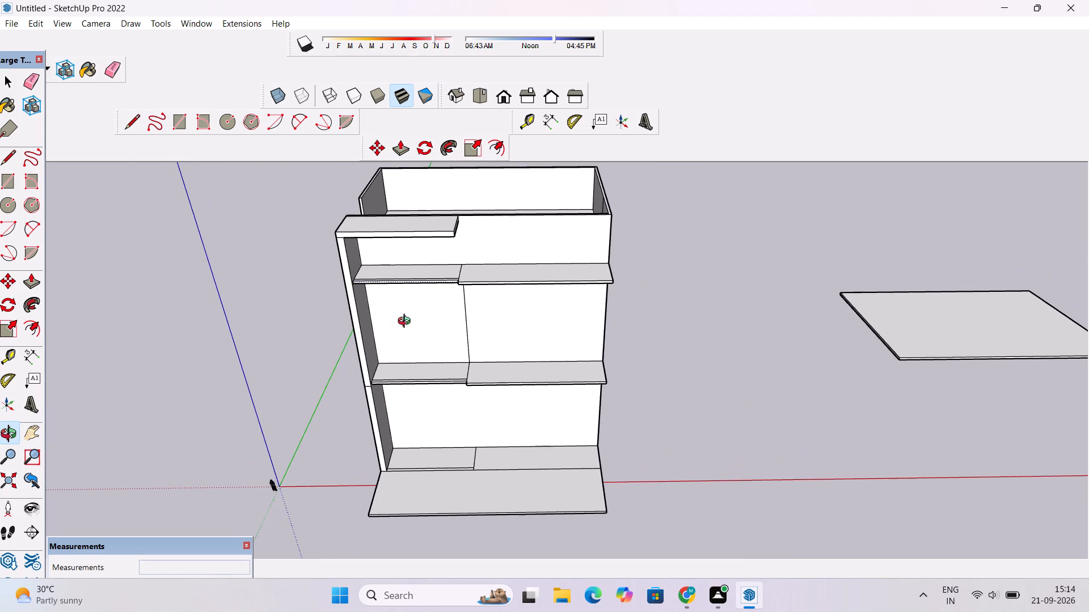
scroll(423, 304, up, 1)
shift+drag(423, 304, 408, 310)
scroll(408, 310, up, 3)
shift+drag(408, 310, 408, 339)
scroll(408, 339, down, 2)
drag(336, 415, 374, 285)
scroll(373, 301, down, 6)
drag(371, 318, 551, 329)
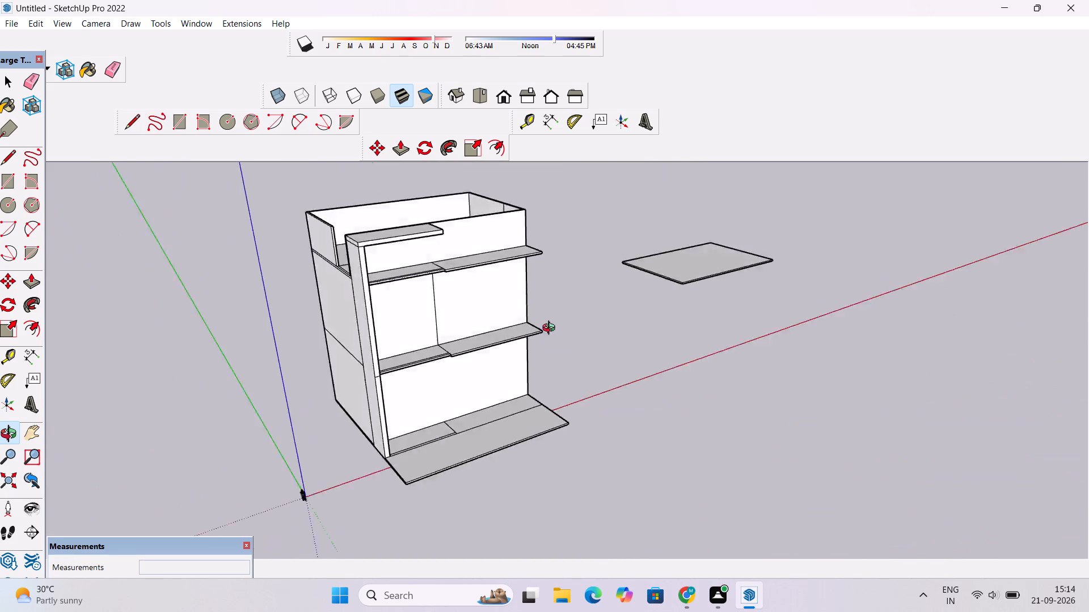
drag(551, 329, 414, 341)
scroll(383, 346, up, 2)
drag(402, 375, 368, 390)
drag(367, 391, 386, 356)
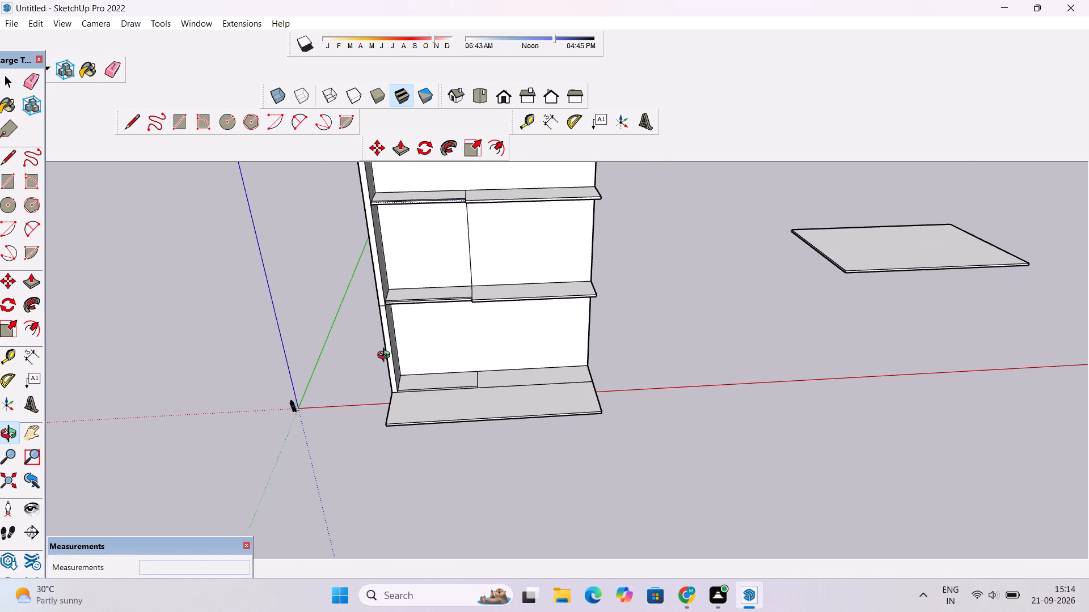
Erase the short horizontal joint lines on the side wall's front face, beside the lower balcony slab and below the canopy.
key(p)
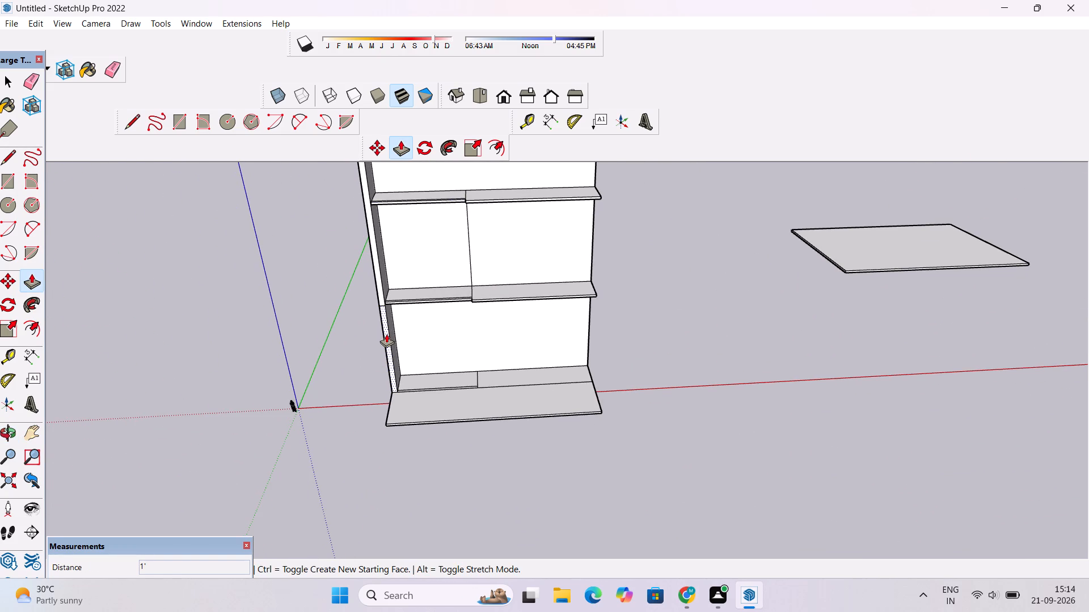
scroll(386, 334, up, 7)
key(e)
scroll(381, 266, up, 4)
drag(381, 277, 381, 283)
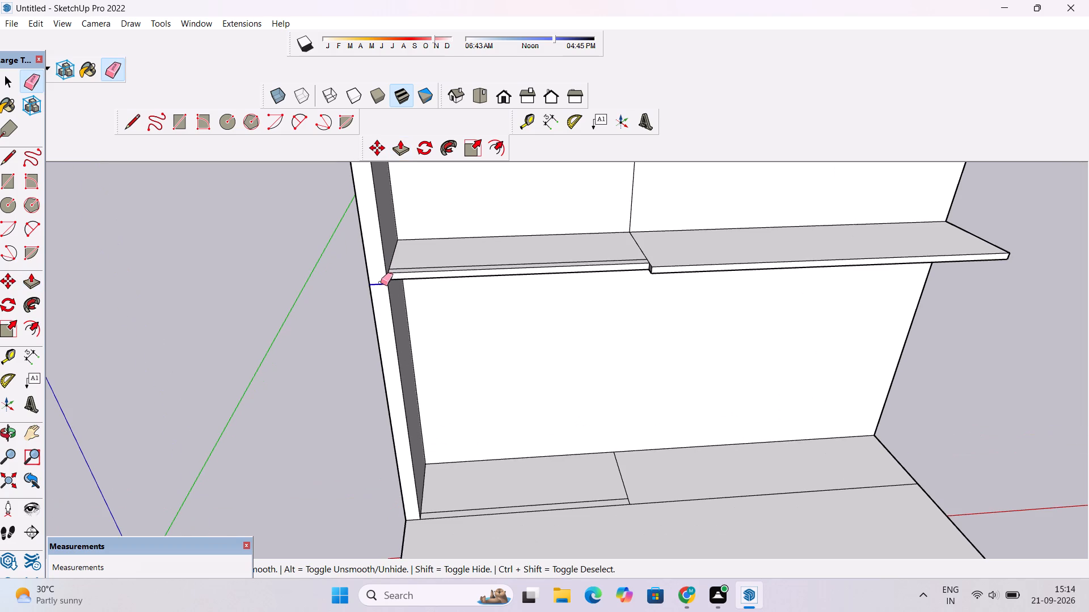
drag(381, 283, 382, 289)
scroll(382, 289, down, 18)
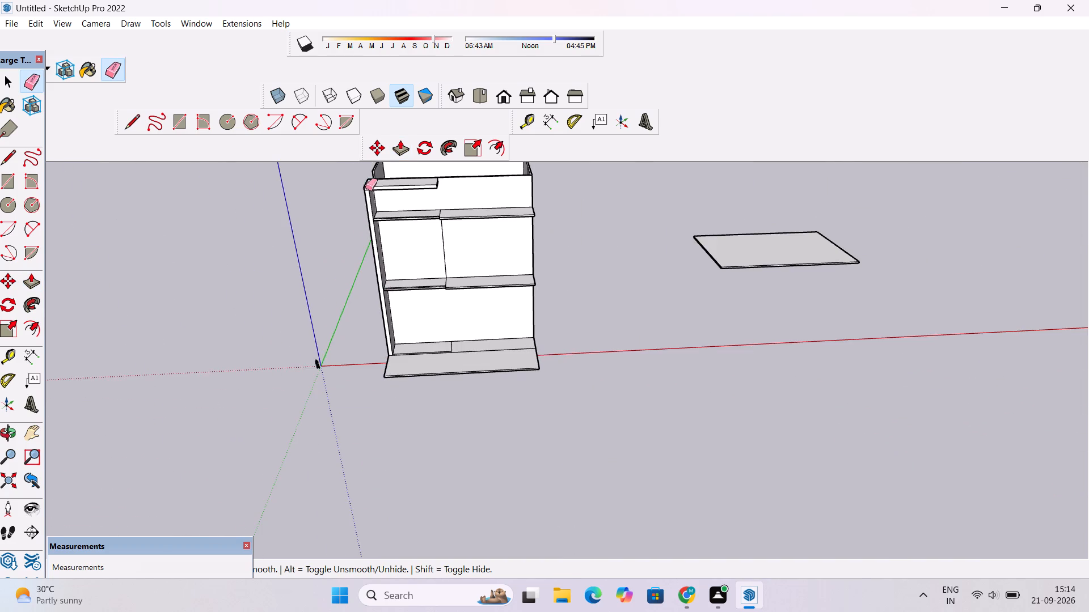
scroll(364, 181, up, 18)
click(383, 196)
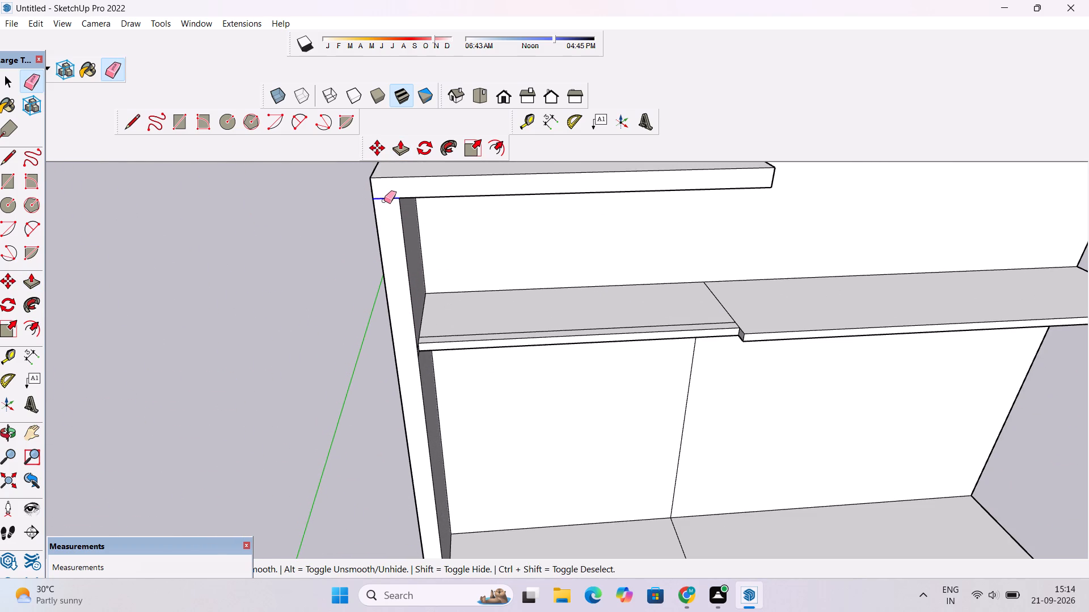
Push/Pull the joined front face of the side wall and canopy outward 25', flush with the ground slab's front edge.
scroll(378, 201, down, 8)
key(p)
scroll(362, 195, down, 6)
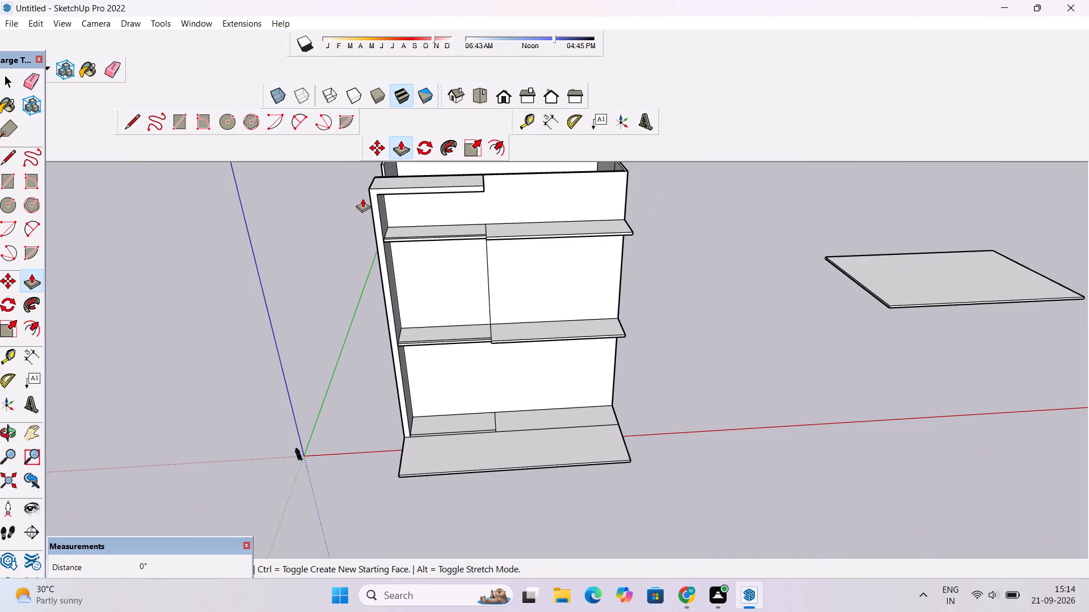
click(378, 236)
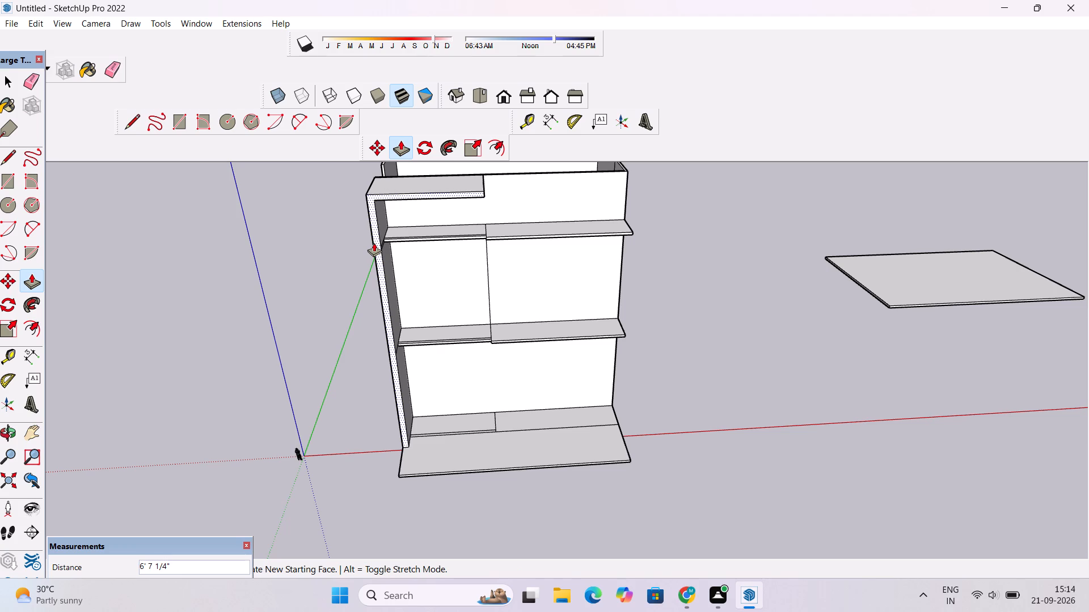
scroll(374, 243, down, 2)
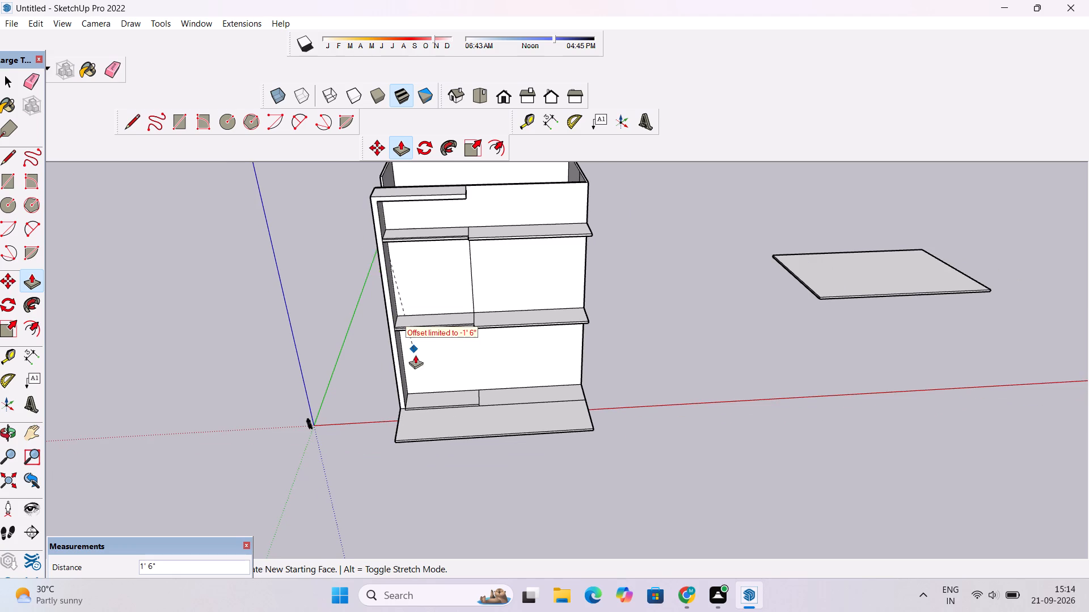
click(396, 435)
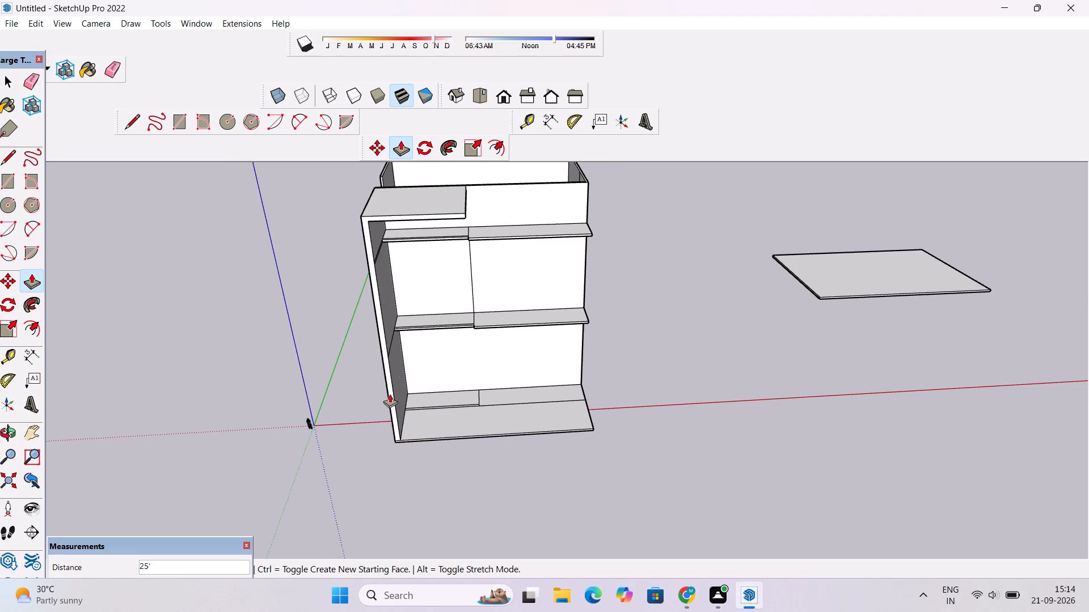
Close the gap in the roof parapet's side by Push/Pulling its sill face up 19', level with the parapet top.
key(o)
drag(400, 412, 423, 261)
drag(432, 314, 559, 447)
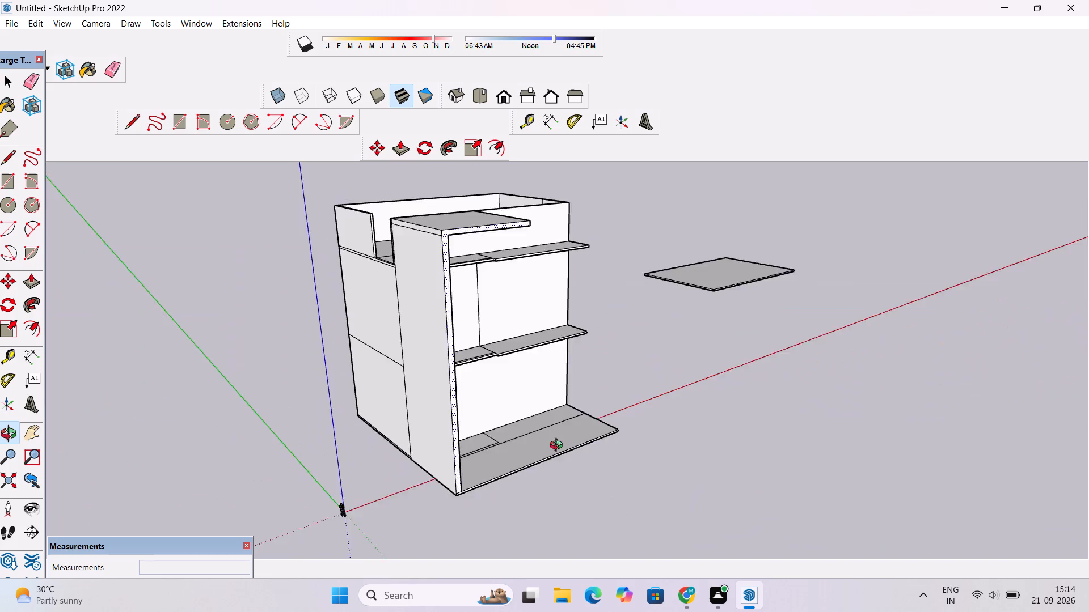
drag(559, 447, 589, 508)
scroll(338, 313, up, 3)
drag(485, 367, 601, 429)
drag(483, 418, 580, 422)
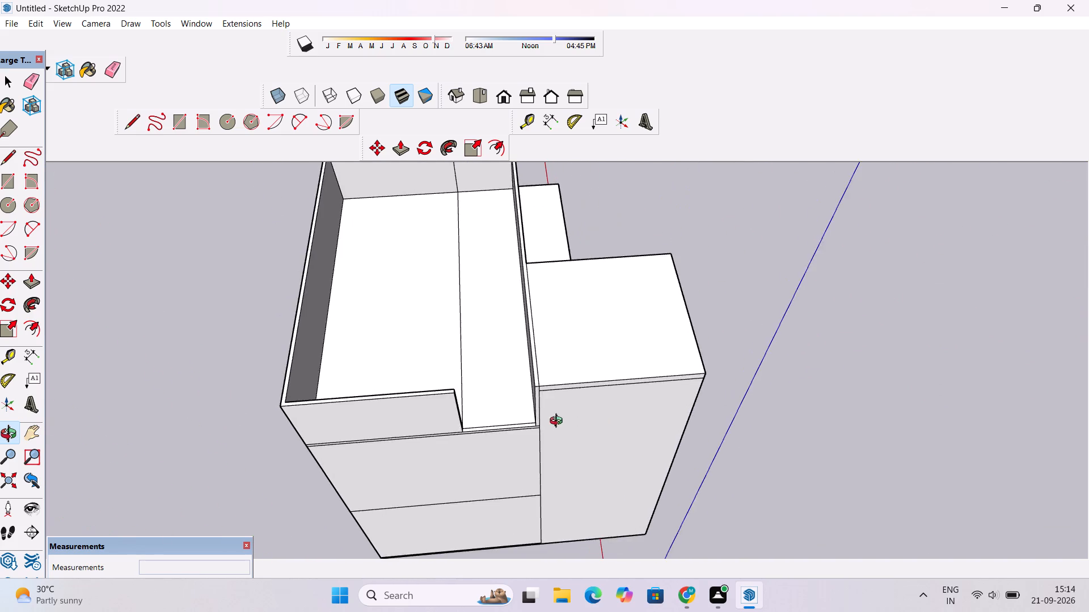
drag(549, 422, 542, 372)
scroll(484, 371, up, 4)
drag(497, 399, 512, 430)
scroll(520, 421, up, 7)
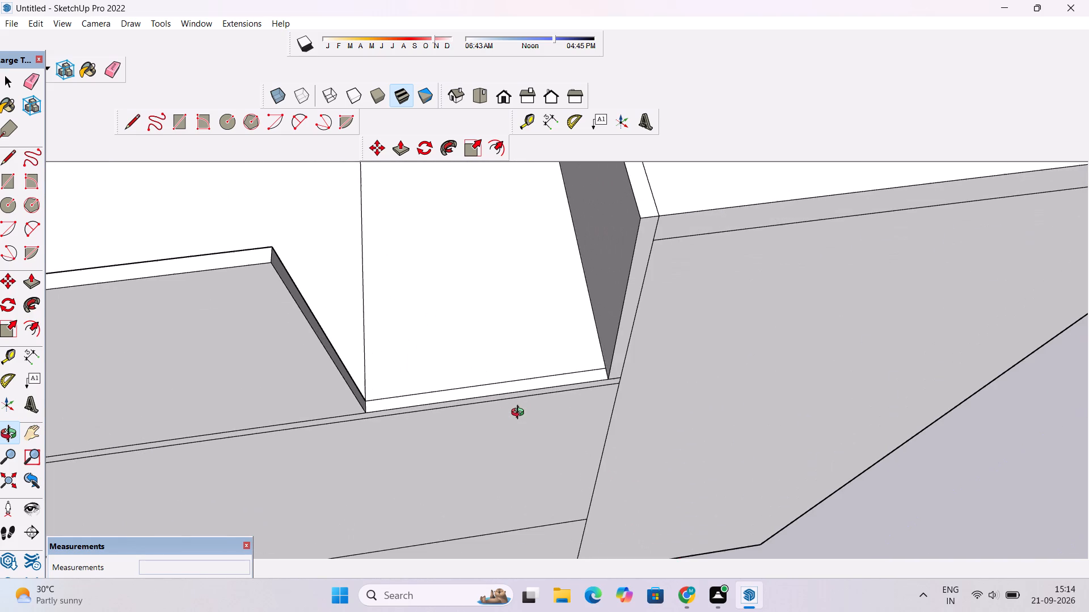
key(p)
click(496, 385)
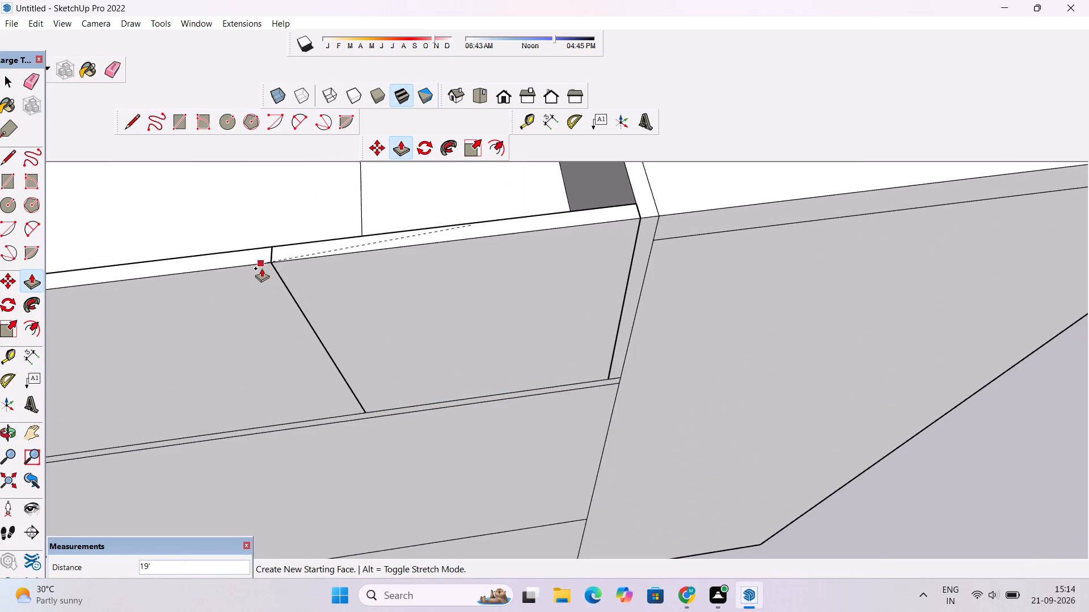
click(261, 266)
Examine the extended side wall, canopy and balcony slabs from above and from the front.
key(o)
drag(475, 290, 311, 284)
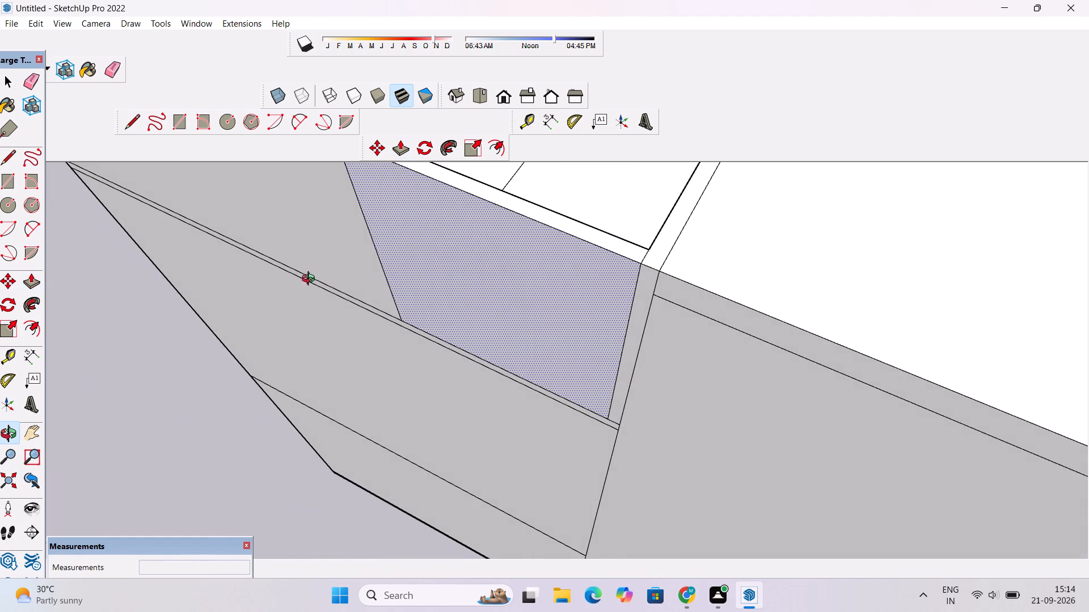
scroll(375, 258, down, 6)
drag(484, 275, 327, 273)
scroll(311, 261, down, 12)
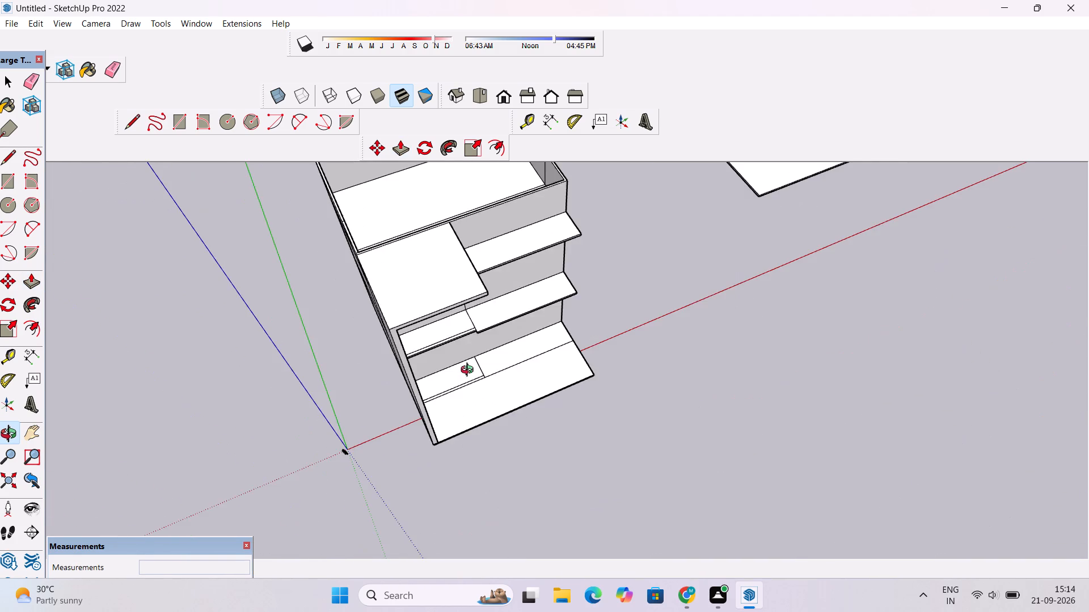
drag(470, 373, 403, 260)
scroll(399, 253, up, 9)
drag(472, 287, 480, 213)
drag(542, 264, 533, 264)
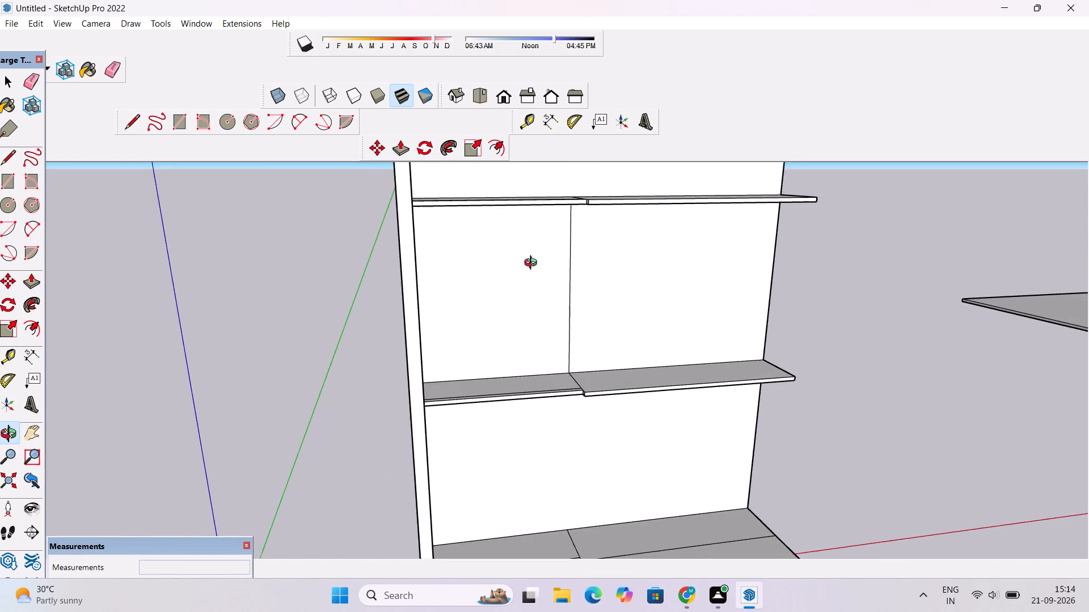
drag(533, 264, 475, 243)
drag(483, 223, 438, 244)
scroll(438, 244, down, 4)
drag(432, 254, 466, 321)
scroll(443, 258, up, 5)
scroll(443, 258, down, 2)
shift+drag(438, 243, 429, 270)
scroll(429, 270, down, 1)
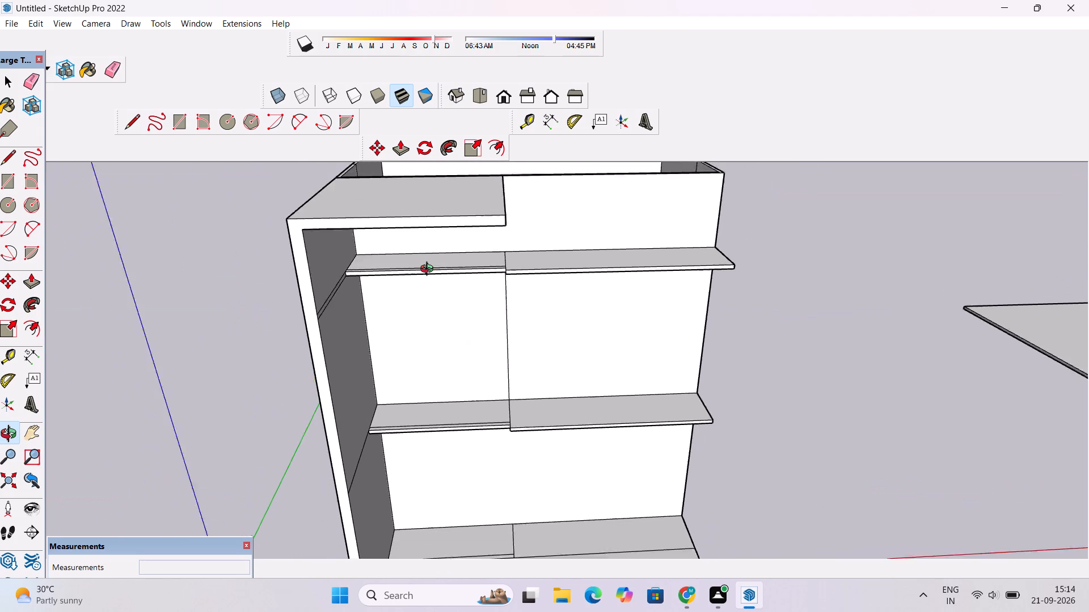
scroll(429, 270, down, 3)
scroll(429, 270, up, 4)
drag(425, 271, 435, 198)
shift+drag(430, 199, 427, 254)
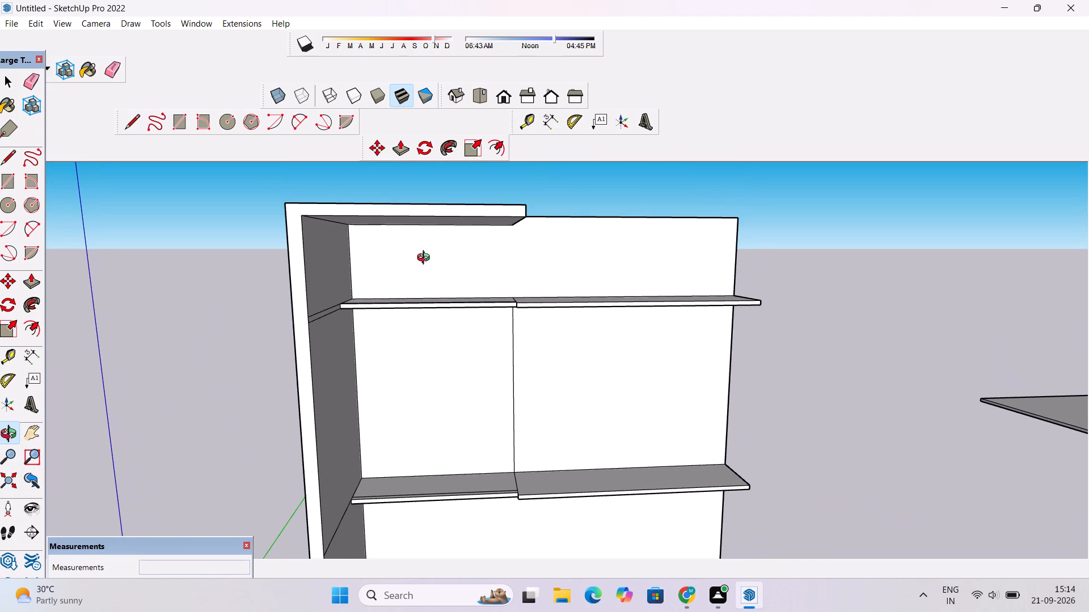
Push/Pull the narrow front strip on top of the upper balcony slab up 17' to the canopy's underside.
scroll(426, 260, up, 3)
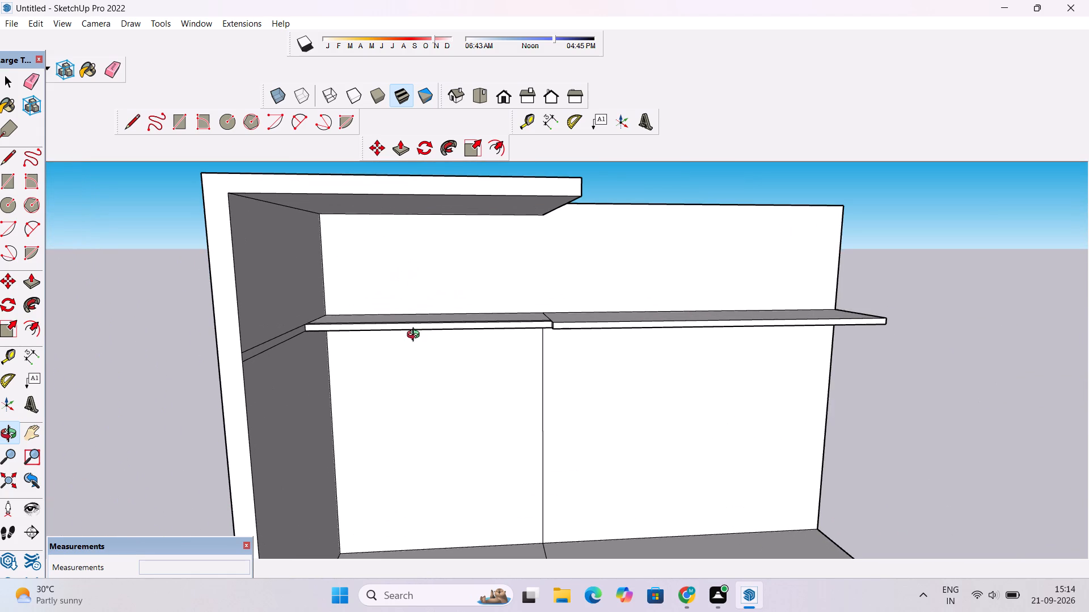
drag(416, 336, 442, 398)
scroll(437, 384, up, 5)
drag(437, 367, 429, 355)
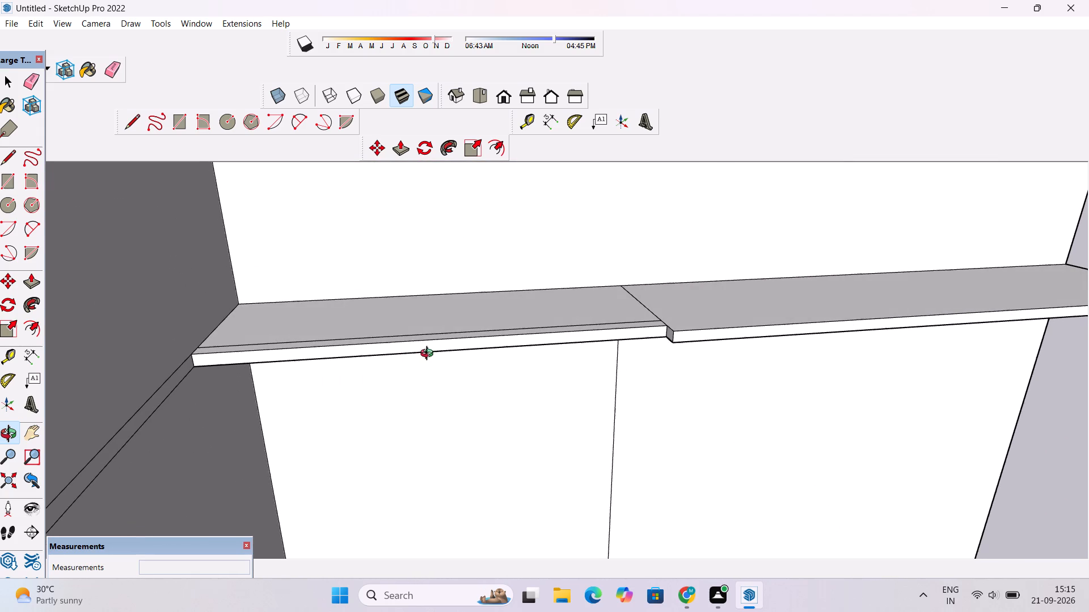
key(p)
click(457, 335)
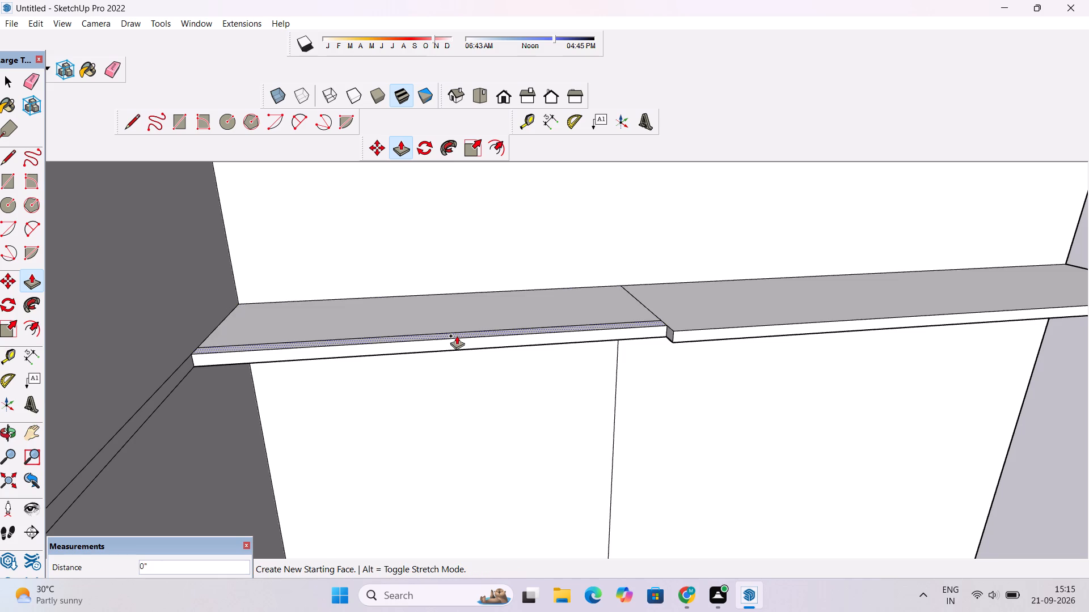
scroll(460, 318, down, 7)
scroll(449, 284, up, 4)
key(o)
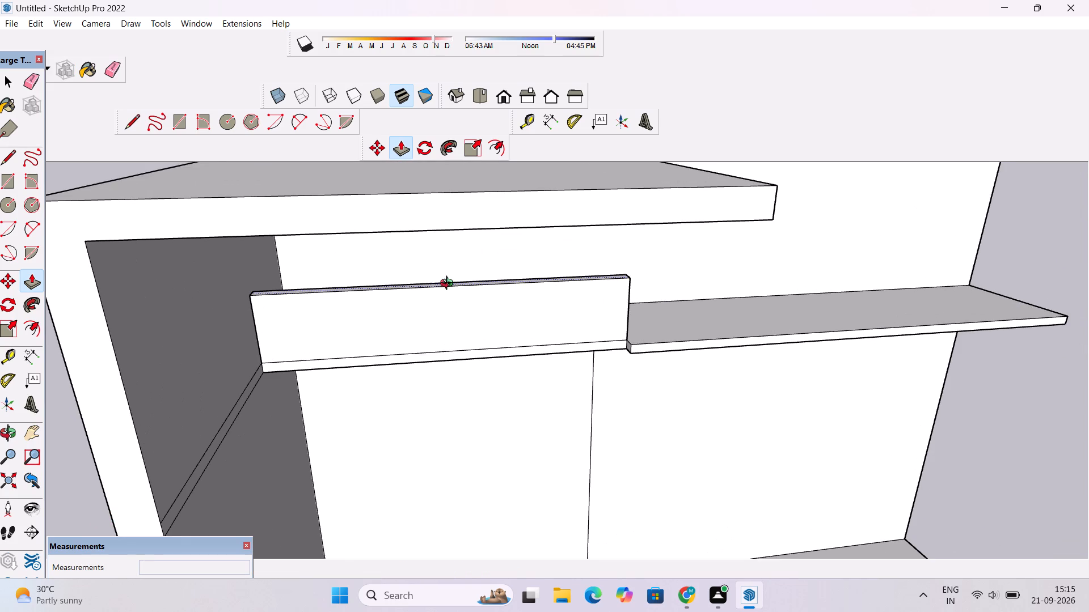
drag(449, 284, 449, 224)
shift+drag(449, 224, 455, 333)
drag(453, 332, 444, 292)
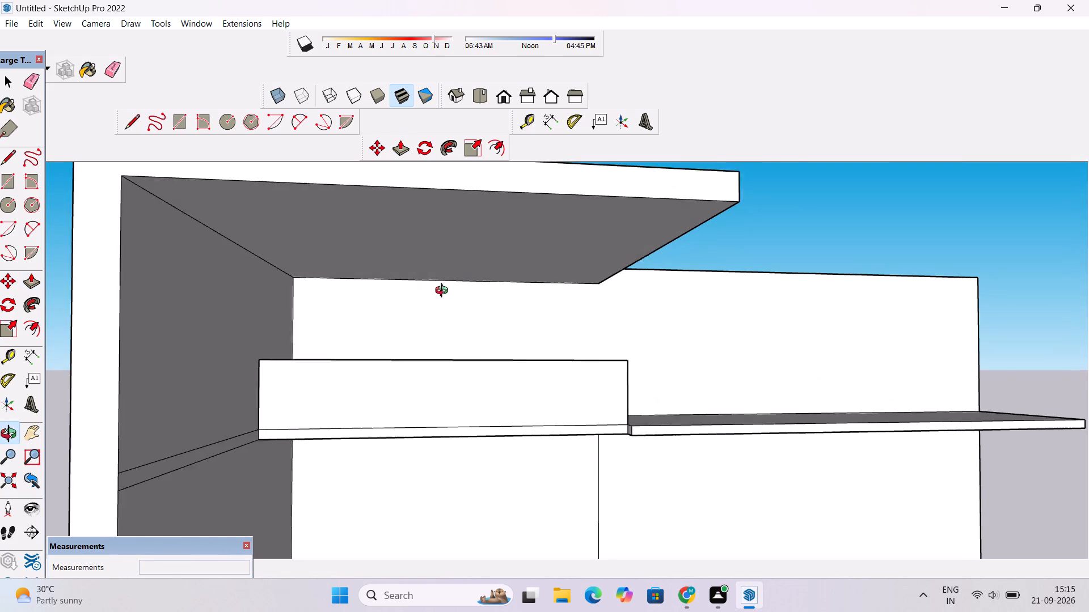
drag(444, 292, 444, 287)
key(p)
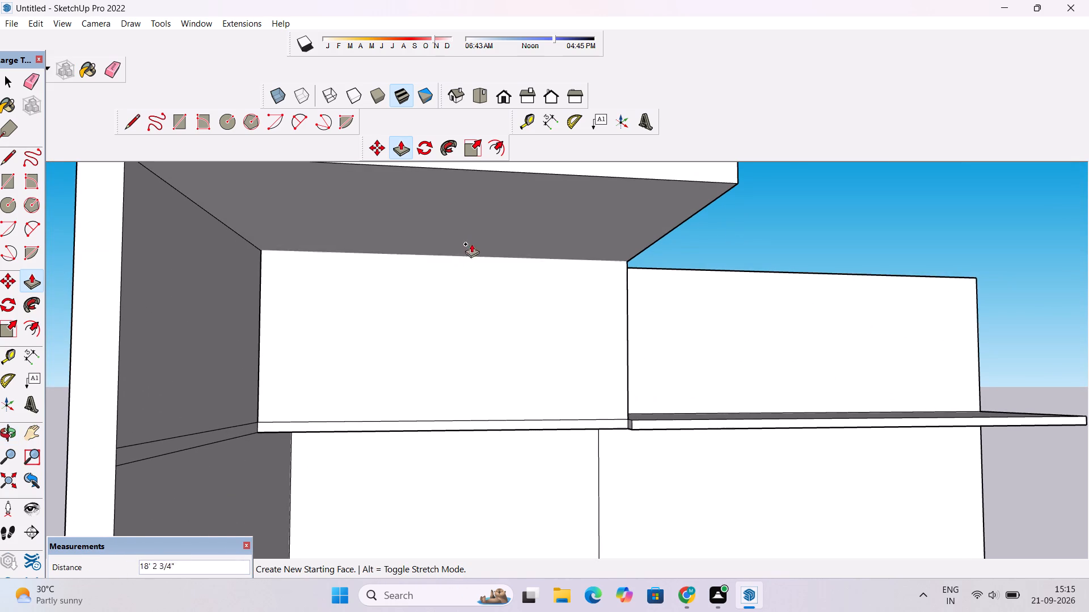
click(630, 264)
Examine the new front wall panel under the canopy and the whole front from several angles.
key(o)
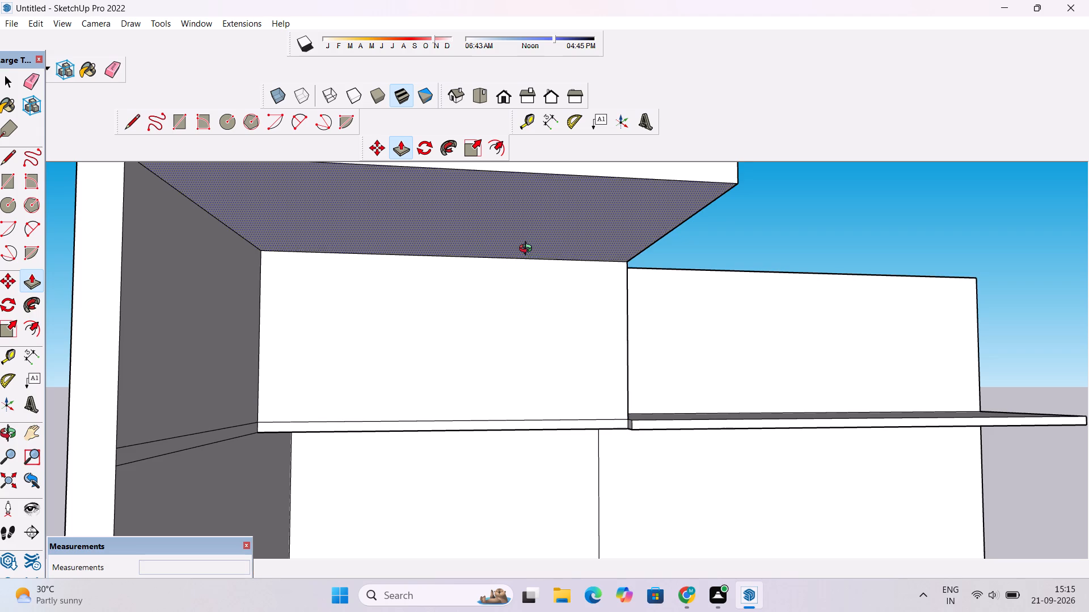
scroll(528, 250, down, 9)
drag(526, 265, 518, 341)
scroll(518, 335, down, 2)
drag(535, 374, 524, 384)
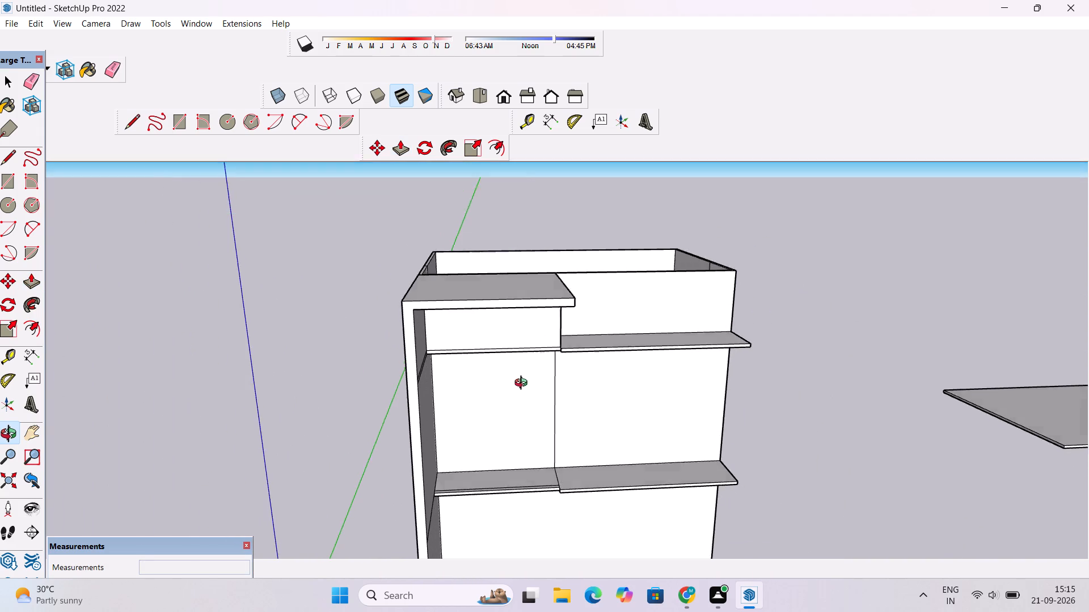
drag(524, 384, 500, 470)
drag(499, 469, 496, 352)
scroll(496, 352, up, 3)
drag(499, 373, 504, 393)
scroll(503, 389, up, 4)
drag(503, 389, 524, 365)
shift+drag(524, 358, 475, 435)
shift+scroll(468, 434, down, 6)
drag(465, 431, 455, 301)
shift+drag(454, 299, 459, 317)
shift+scroll(459, 317, down, 5)
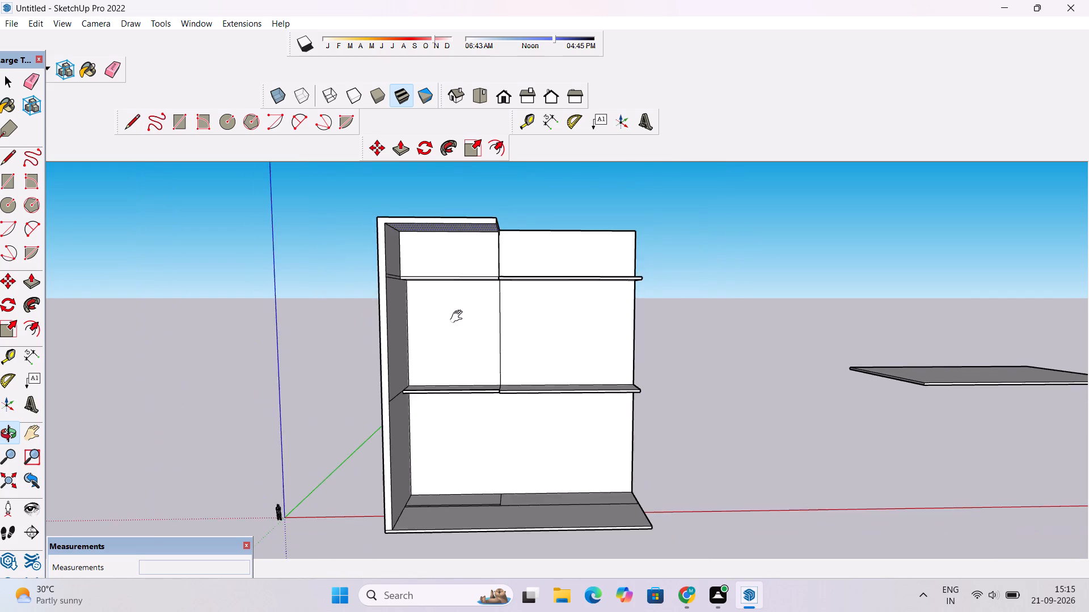
Push/Pull the narrow front strip on top of the lower balcony slab up 43' to the upper slab's underside.
shift+drag(470, 338, 478, 355)
scroll(480, 359, up, 3)
drag(495, 388, 526, 466)
shift+scroll(518, 445, up, 4)
drag(518, 444, 508, 409)
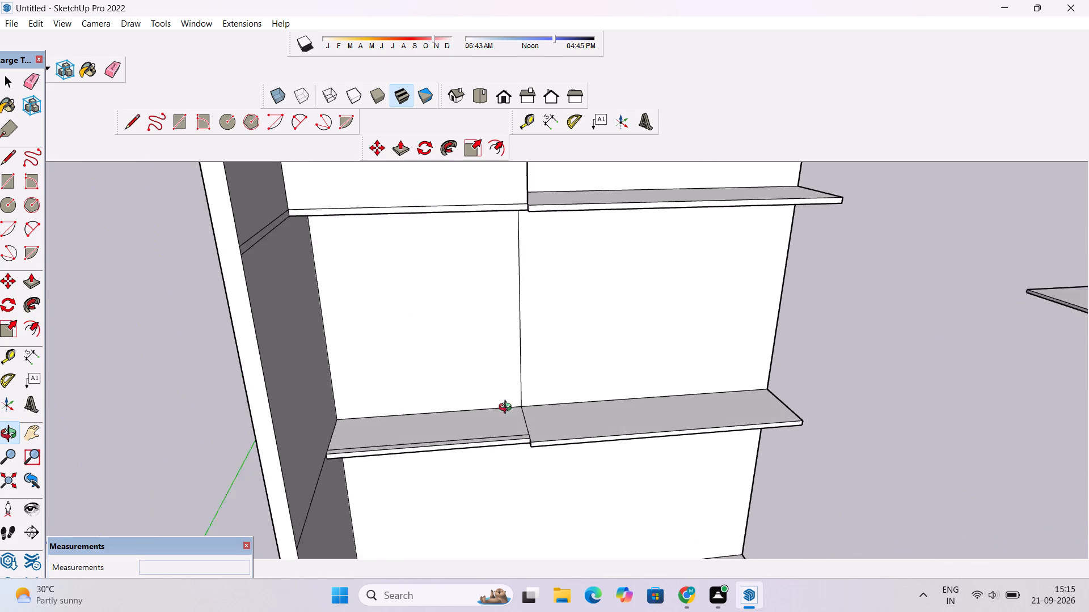
drag(508, 409, 501, 358)
shift+drag(501, 358, 517, 430)
shift+drag(517, 431, 515, 402)
drag(515, 402, 515, 418)
key(p)
scroll(498, 484, up, 9)
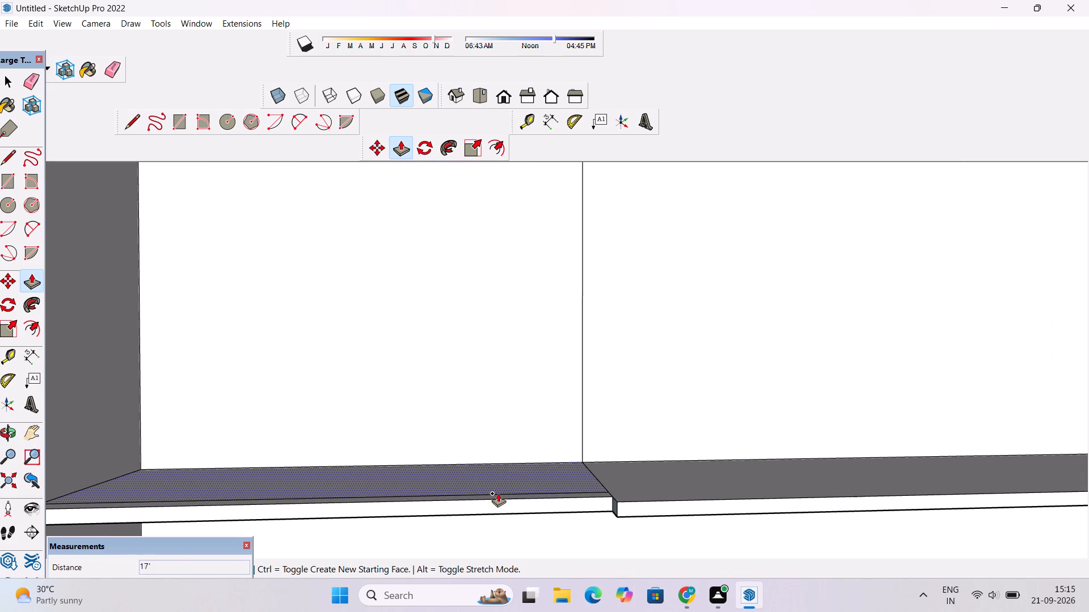
click(500, 496)
scroll(500, 475, down, 9)
scroll(500, 475, up, 1)
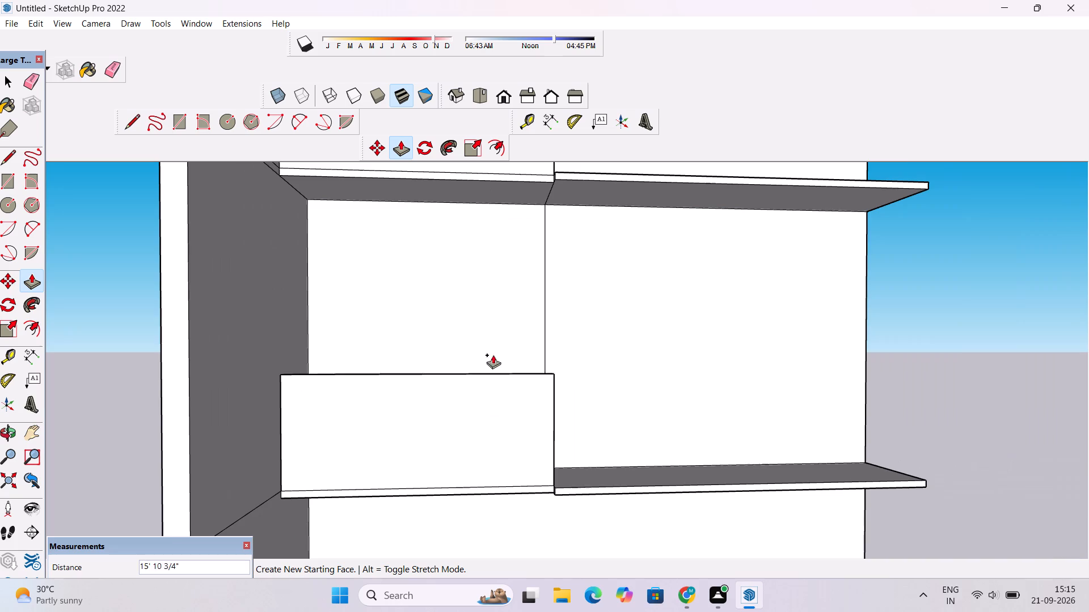
scroll(491, 265, down, 2)
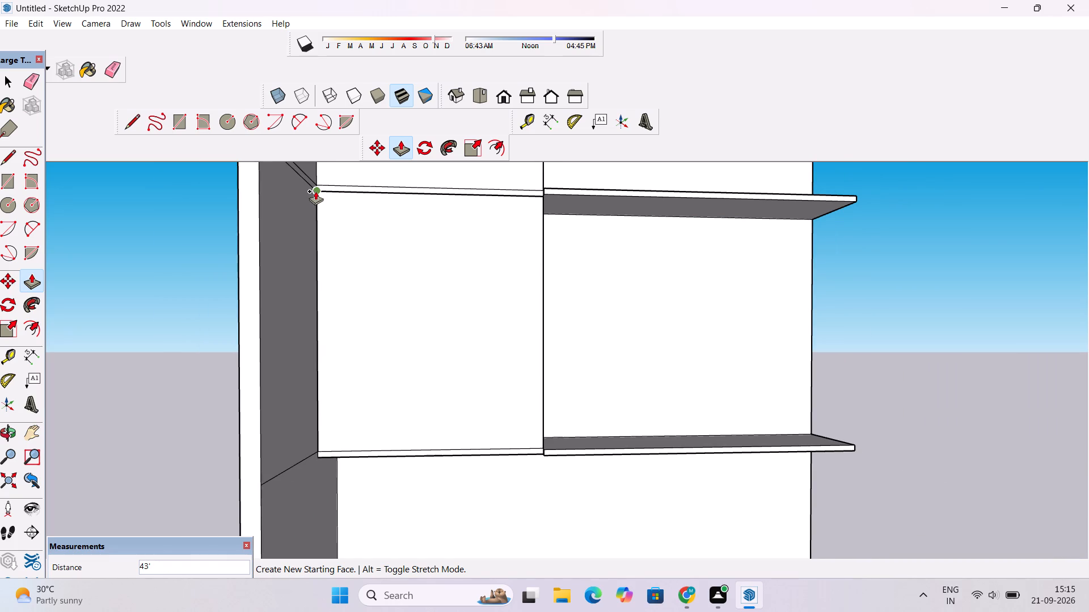
click(314, 191)
scroll(348, 195, down, 12)
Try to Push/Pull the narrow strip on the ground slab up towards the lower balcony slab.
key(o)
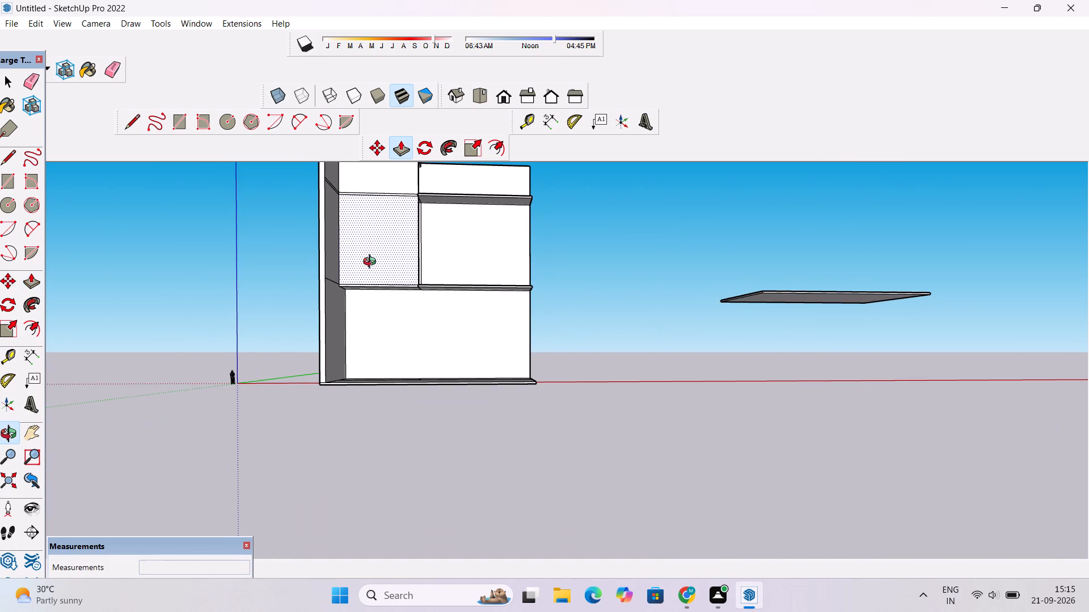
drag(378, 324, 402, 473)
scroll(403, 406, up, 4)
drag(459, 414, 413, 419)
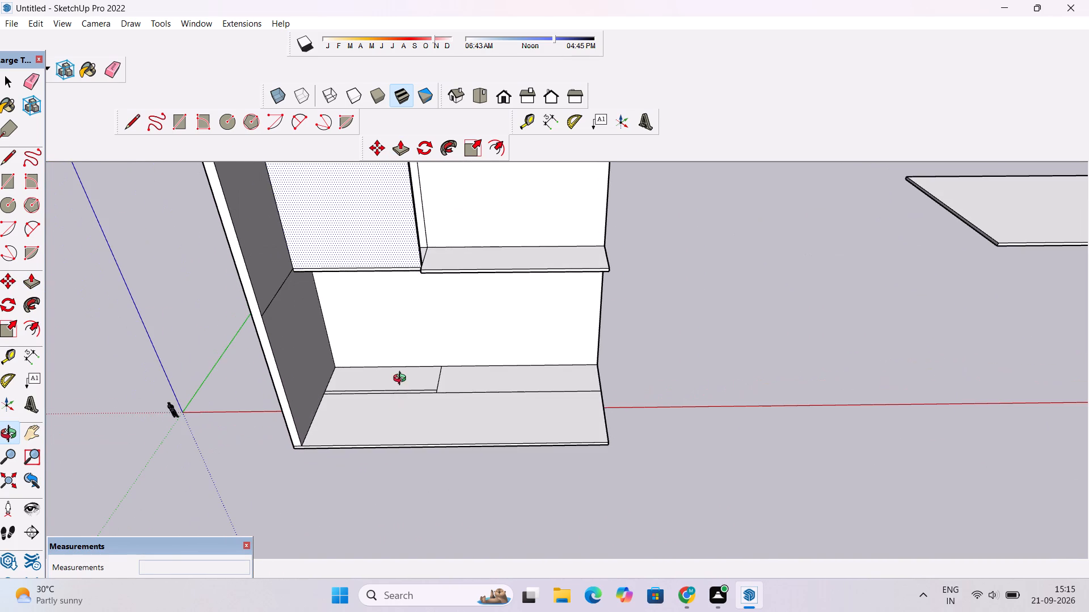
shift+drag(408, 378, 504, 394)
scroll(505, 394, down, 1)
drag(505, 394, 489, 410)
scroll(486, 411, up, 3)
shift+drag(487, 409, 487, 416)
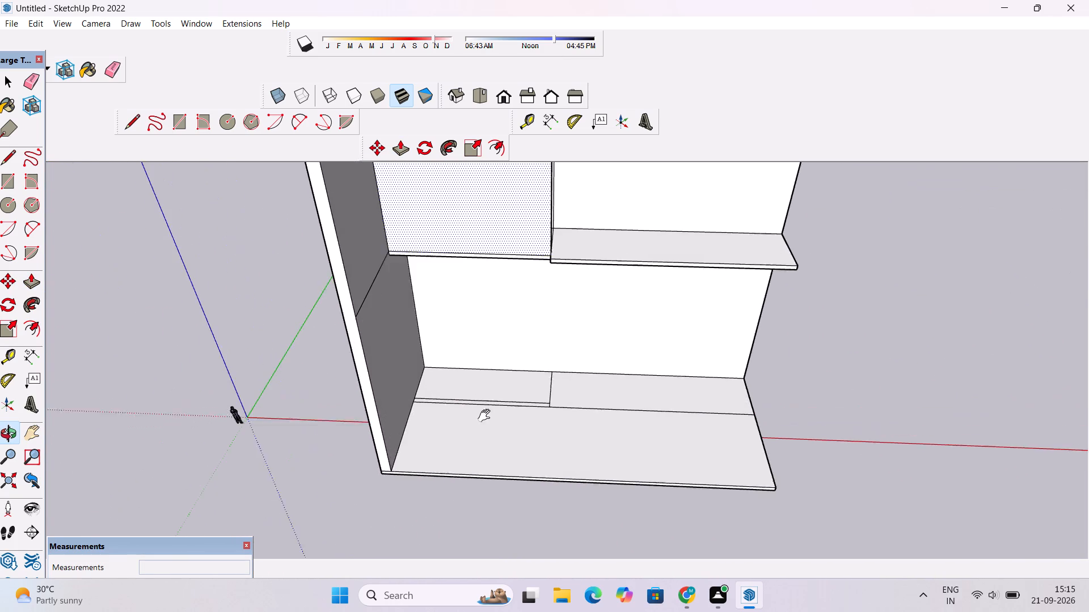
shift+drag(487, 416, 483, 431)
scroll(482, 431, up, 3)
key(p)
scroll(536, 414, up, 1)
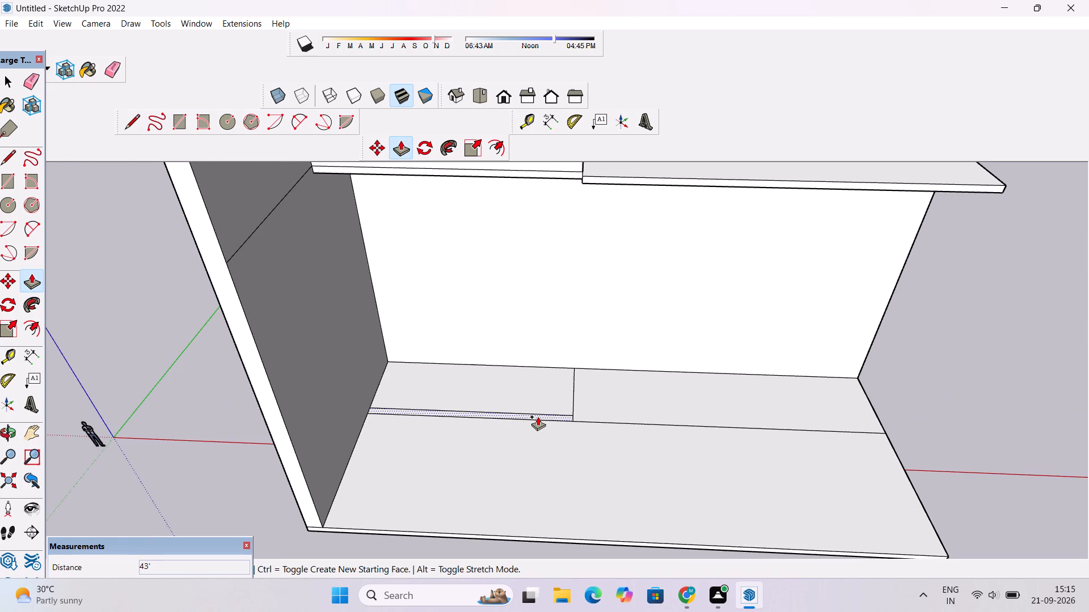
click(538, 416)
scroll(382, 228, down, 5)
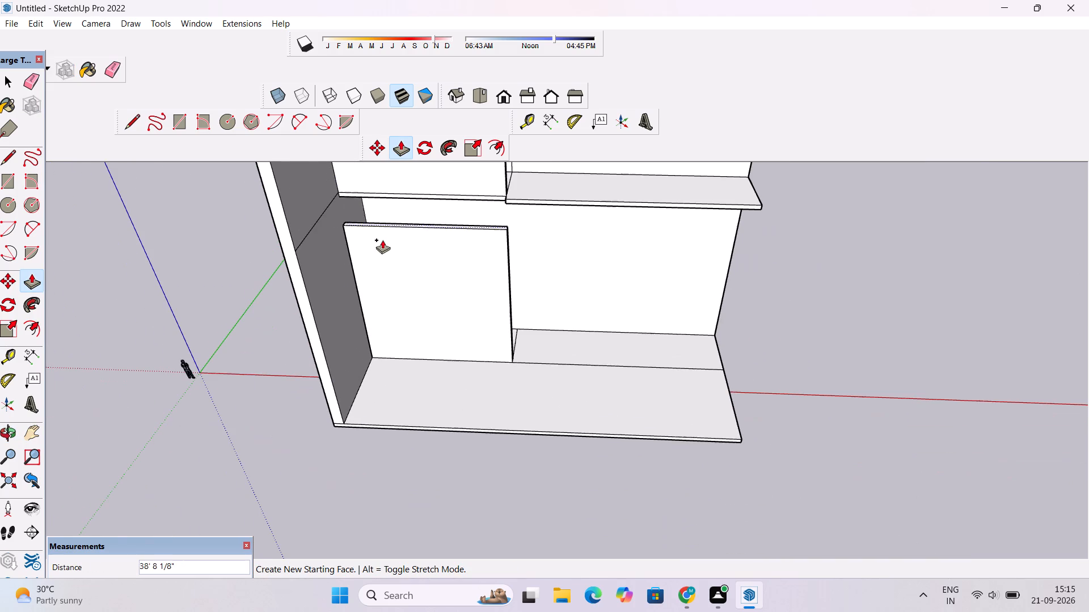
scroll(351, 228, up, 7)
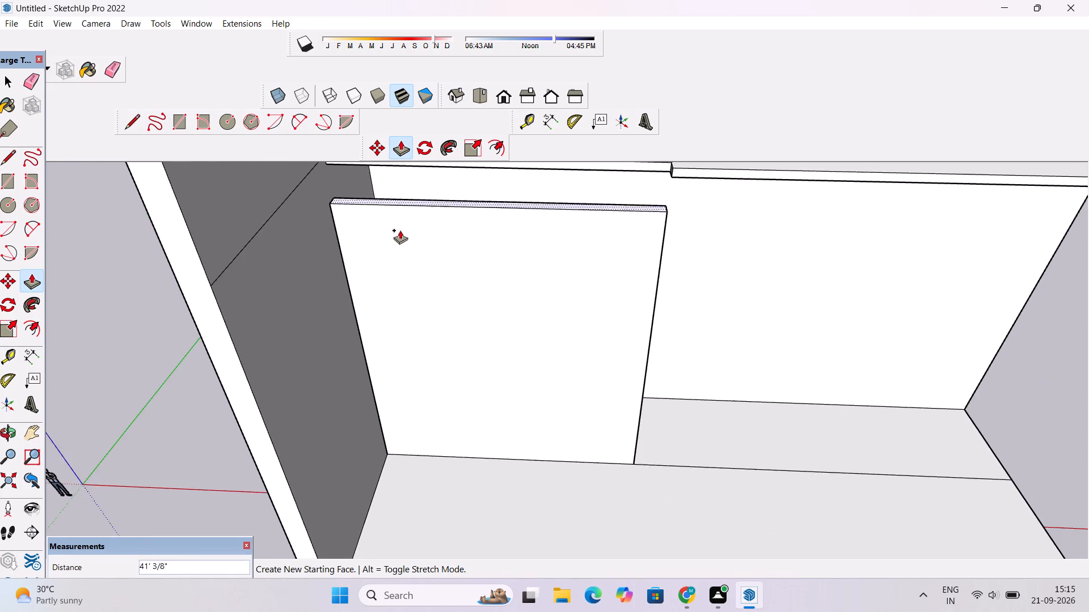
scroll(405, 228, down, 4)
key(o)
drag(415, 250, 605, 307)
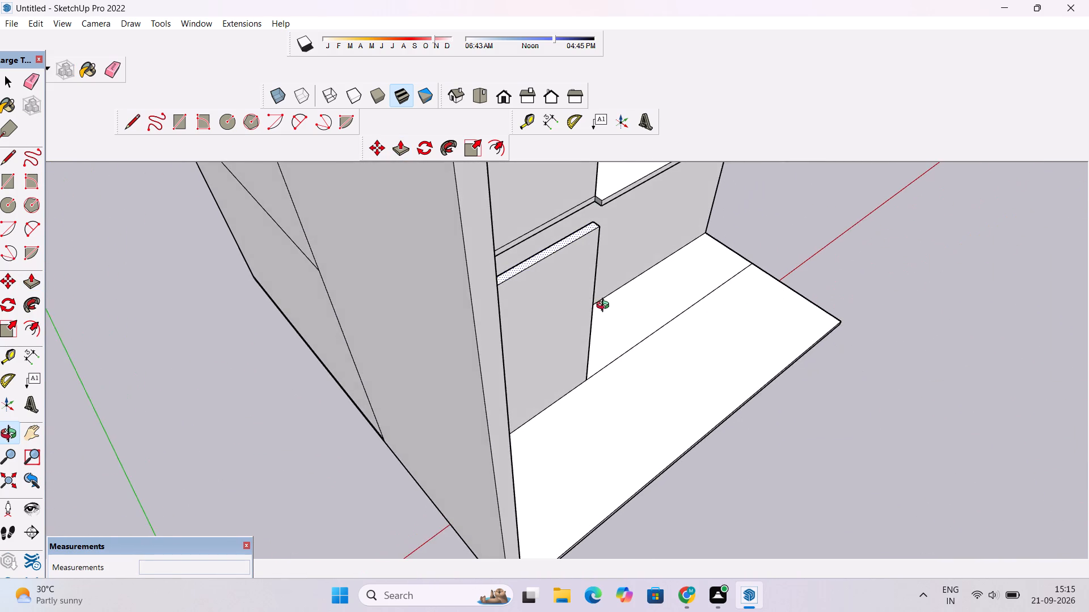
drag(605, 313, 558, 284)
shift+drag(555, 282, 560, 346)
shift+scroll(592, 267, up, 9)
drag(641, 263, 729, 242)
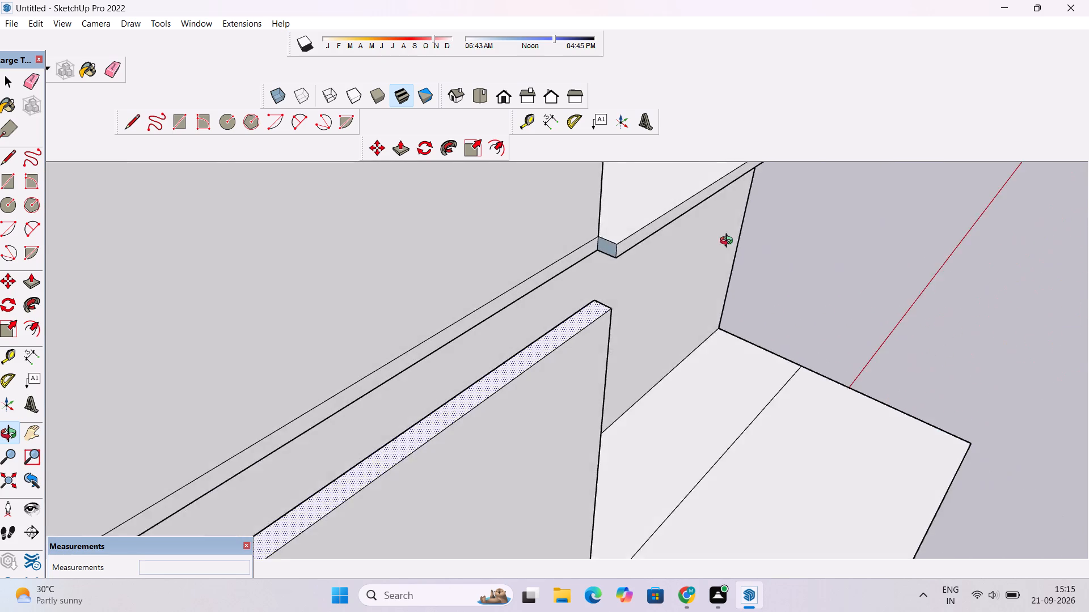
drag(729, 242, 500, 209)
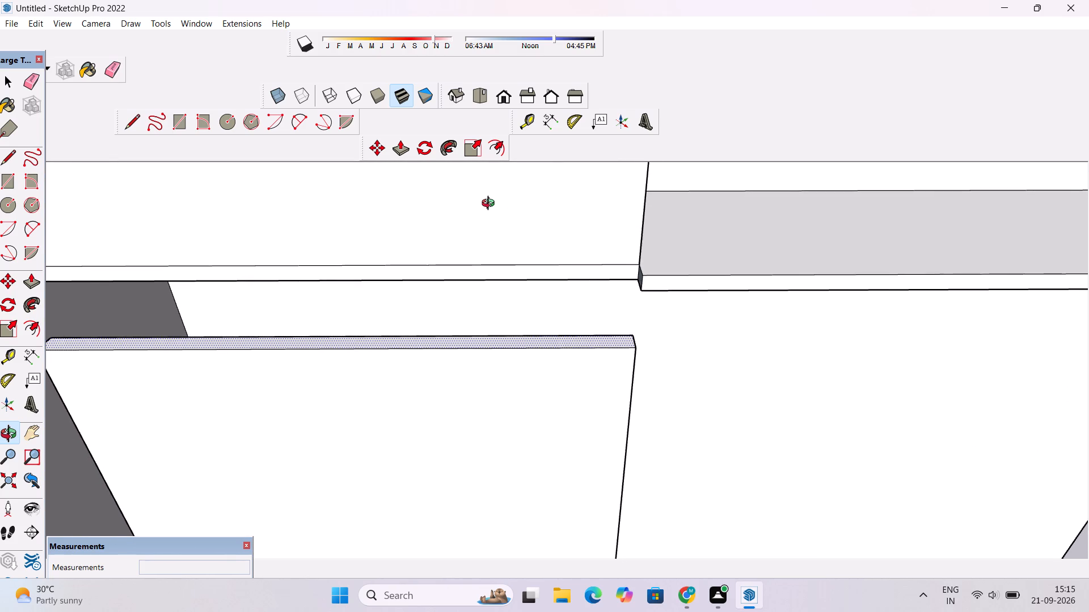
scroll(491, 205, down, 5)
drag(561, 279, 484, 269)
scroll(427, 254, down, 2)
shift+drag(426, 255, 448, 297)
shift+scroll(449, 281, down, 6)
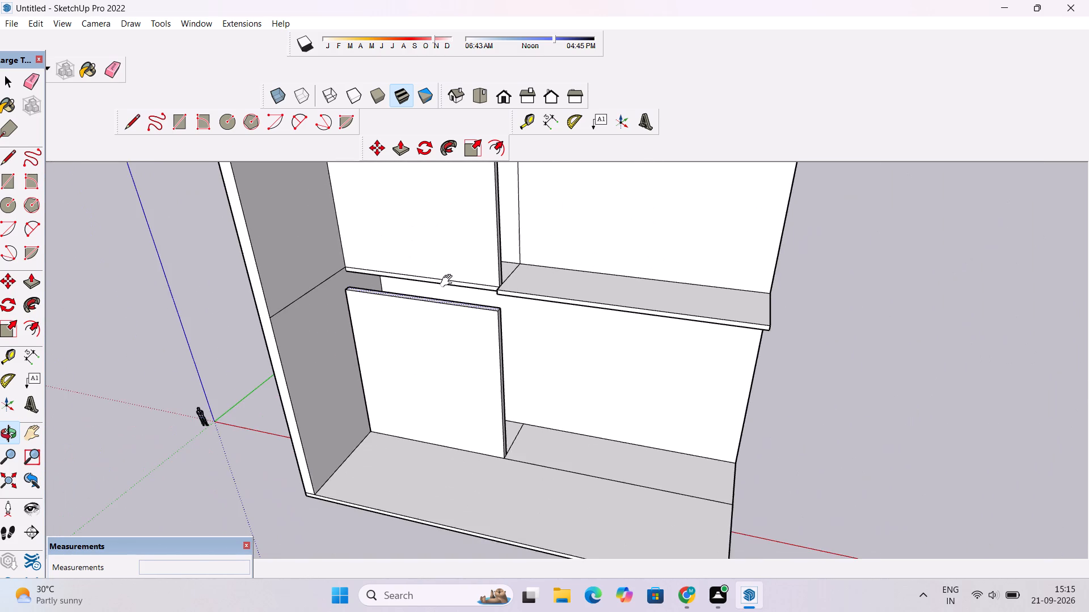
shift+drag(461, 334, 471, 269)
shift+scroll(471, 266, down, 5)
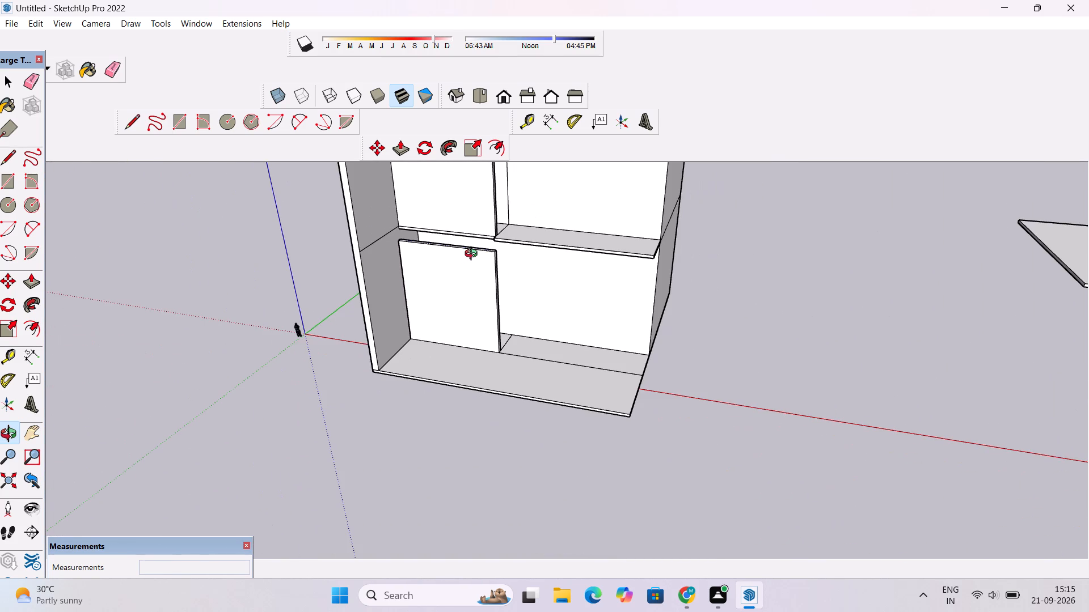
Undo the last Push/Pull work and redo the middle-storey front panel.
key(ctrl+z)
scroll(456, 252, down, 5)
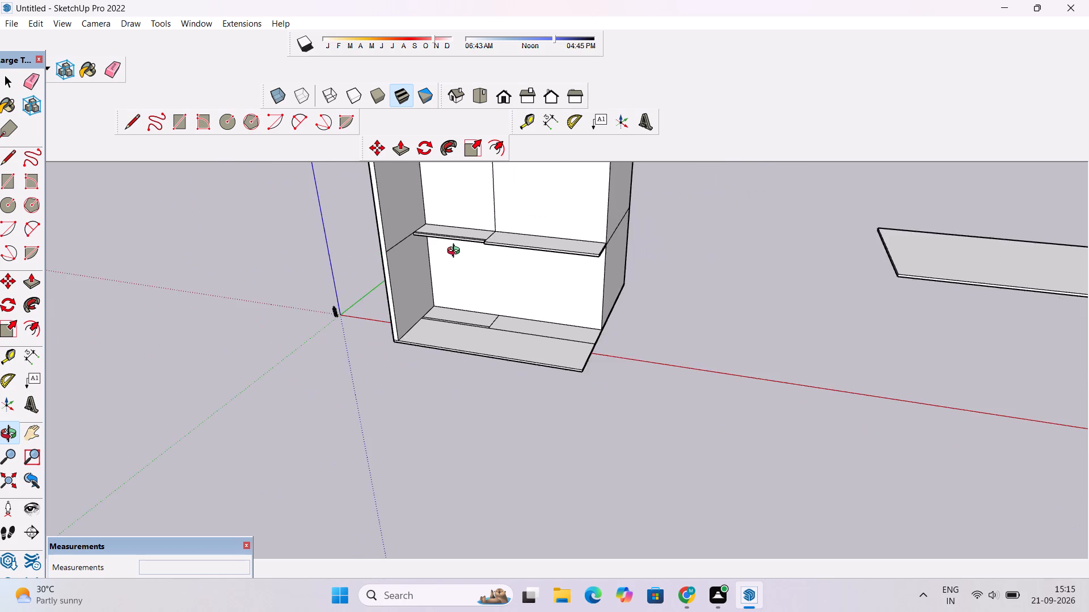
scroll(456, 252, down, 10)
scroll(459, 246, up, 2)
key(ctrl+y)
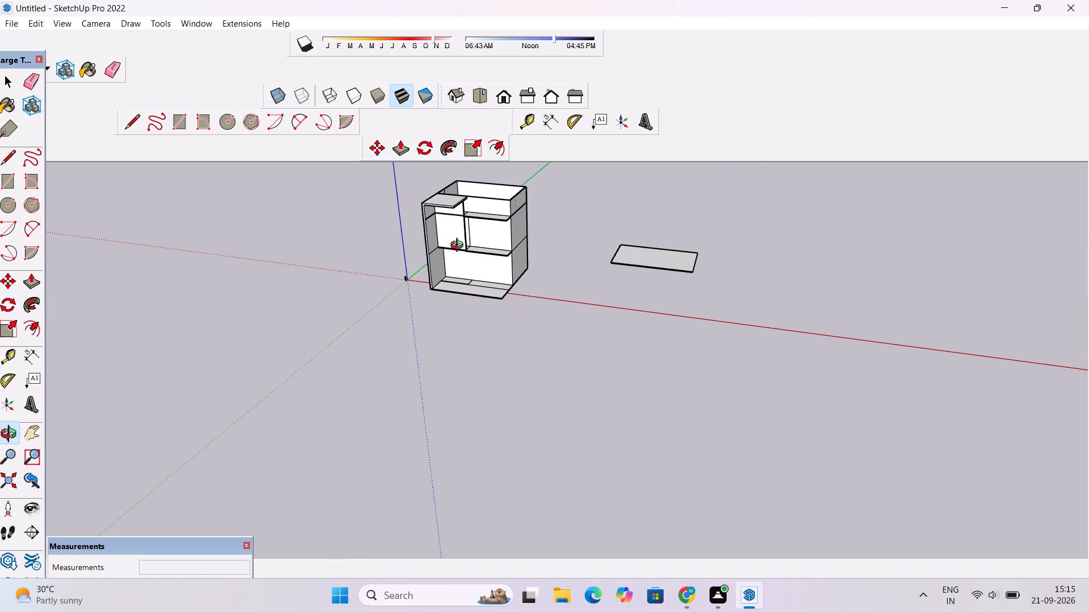
Examine how the middle-storey panel's bottom edge lines up with the narrow strip on the ground slab.
scroll(461, 283, up, 8)
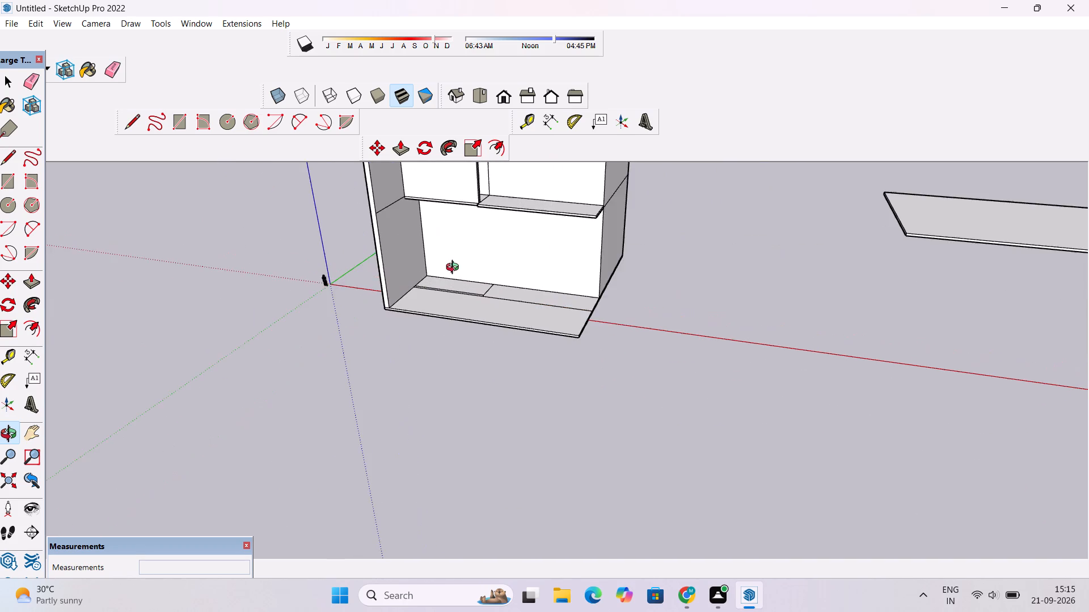
scroll(455, 269, up, 1)
drag(449, 290, 502, 294)
shift+drag(487, 287, 485, 386)
scroll(467, 353, up, 4)
drag(458, 379, 454, 418)
drag(453, 419, 453, 406)
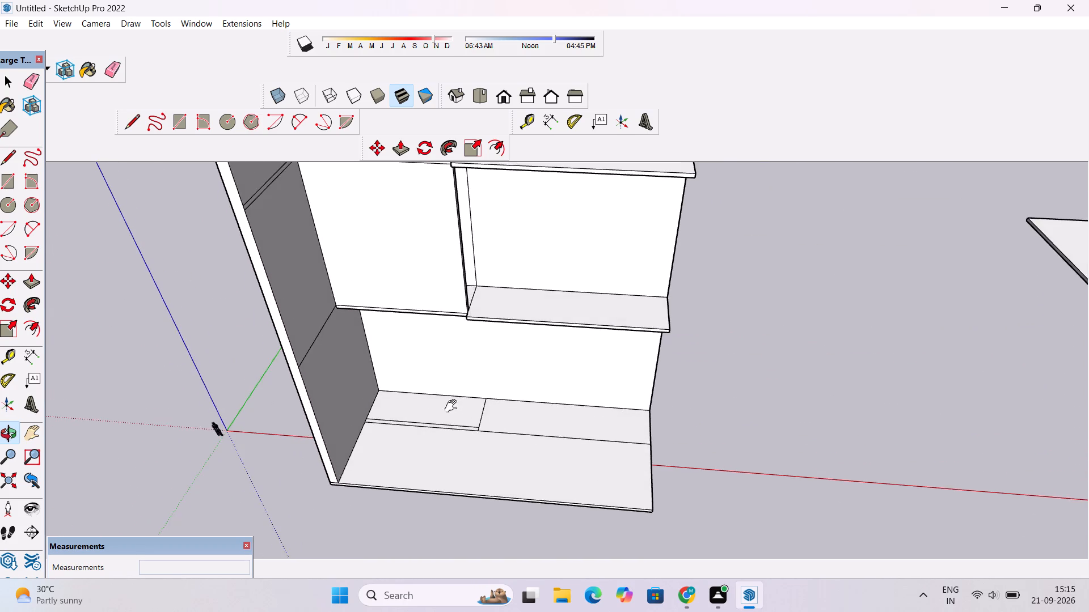
drag(453, 406, 454, 390)
scroll(455, 367, up, 2)
drag(479, 313, 554, 238)
scroll(458, 235, up, 9)
shift+drag(468, 256, 470, 188)
click(477, 218)
shift+scroll(466, 210, down, 10)
shift+drag(465, 212, 476, 258)
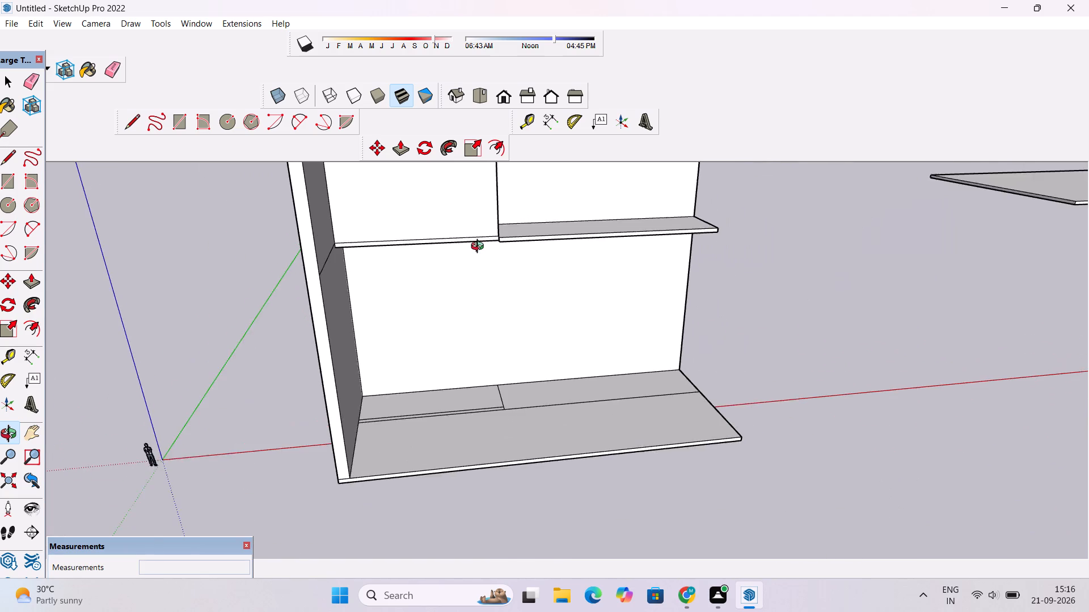
Draw a 45' vertical line on the side wall's inner face from the balcony slab's lower front corner down to the ground slab.
scroll(480, 248, up, 3)
key(l)
scroll(493, 250, up, 1)
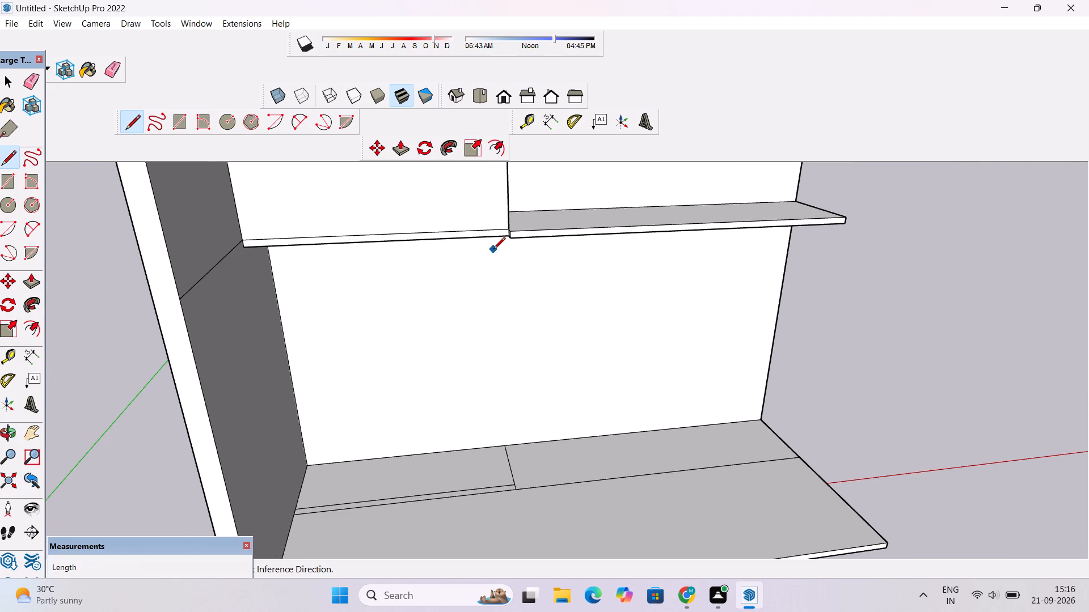
scroll(247, 253, up, 4)
click(243, 245)
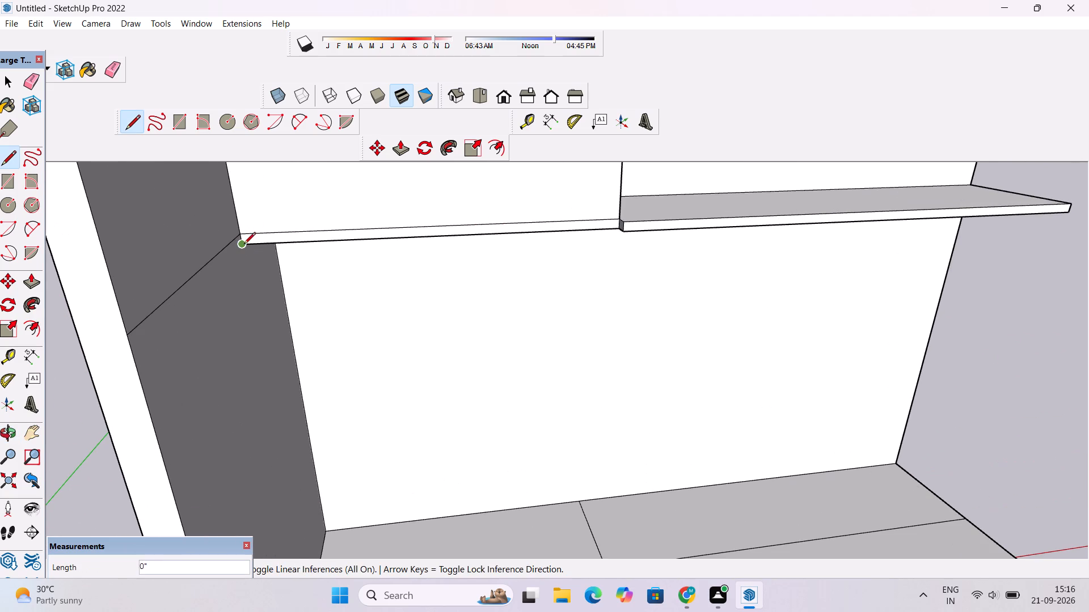
scroll(274, 293, down, 10)
scroll(278, 421, up, 7)
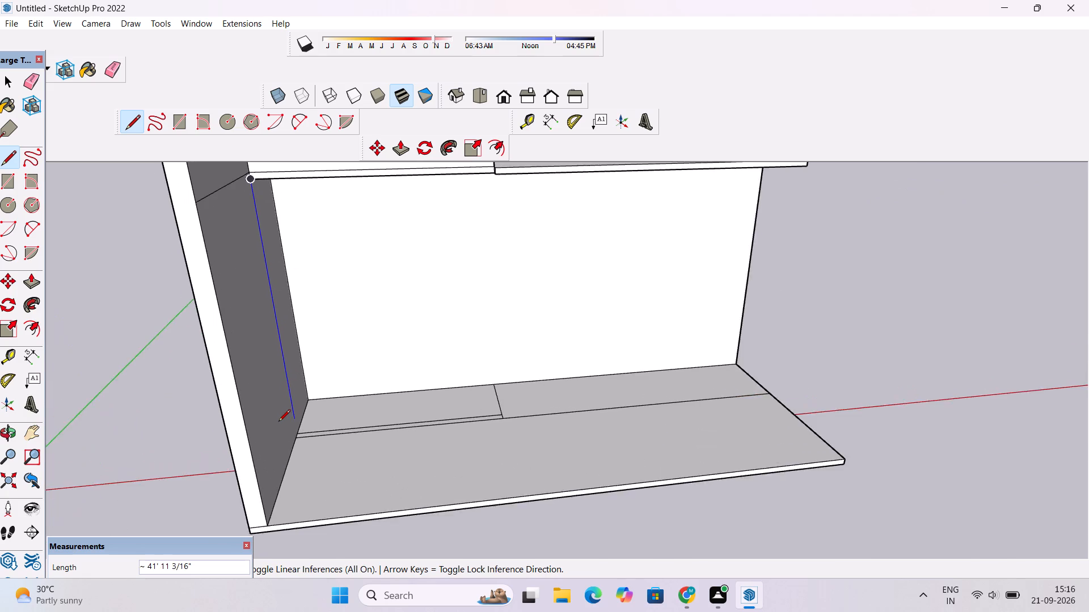
scroll(278, 422, up, 7)
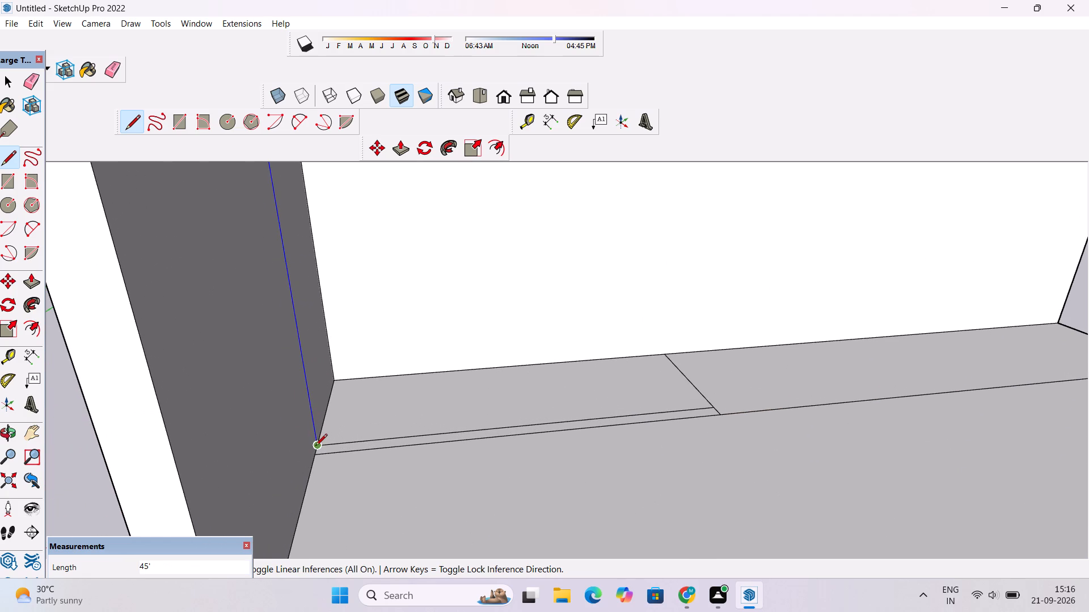
click(315, 447)
key(space)
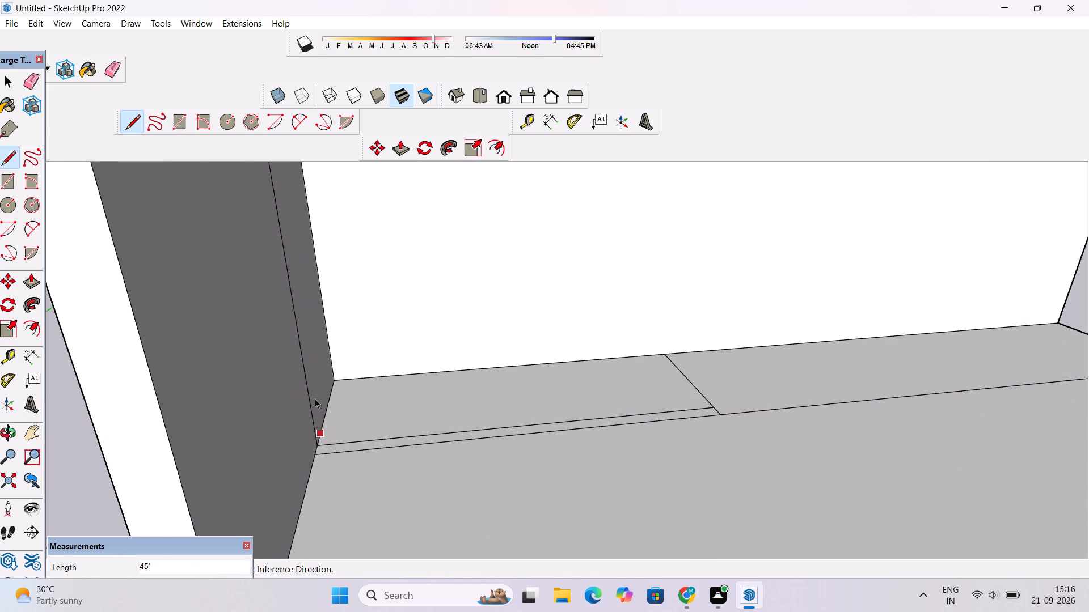
Place a guide on the ground slab 1'5" inward from the narrow strip's inner line.
scroll(316, 397, down, 4)
key(t)
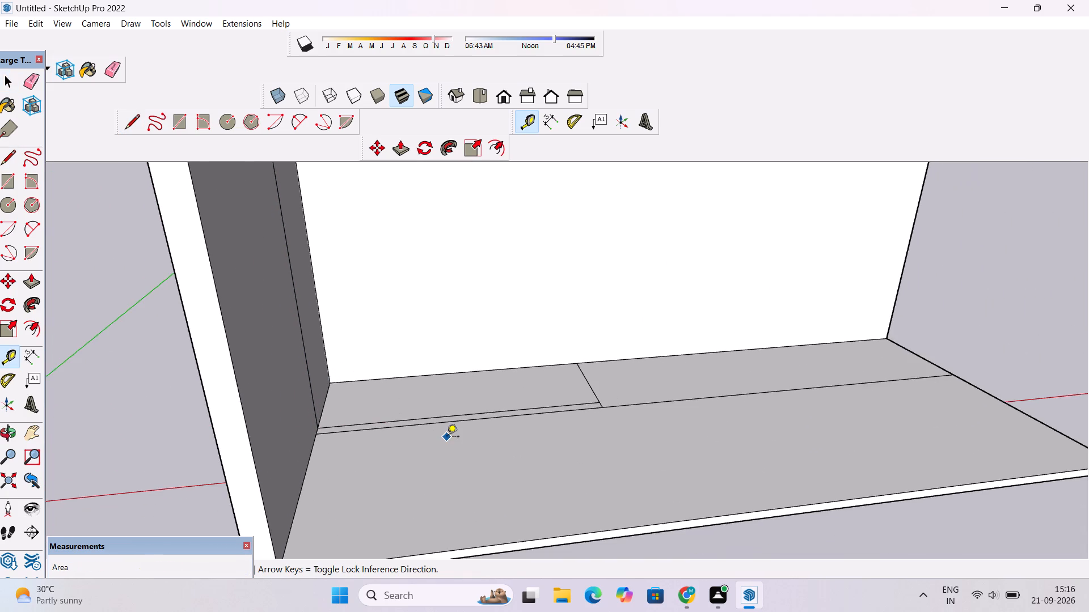
scroll(447, 437, up, 6)
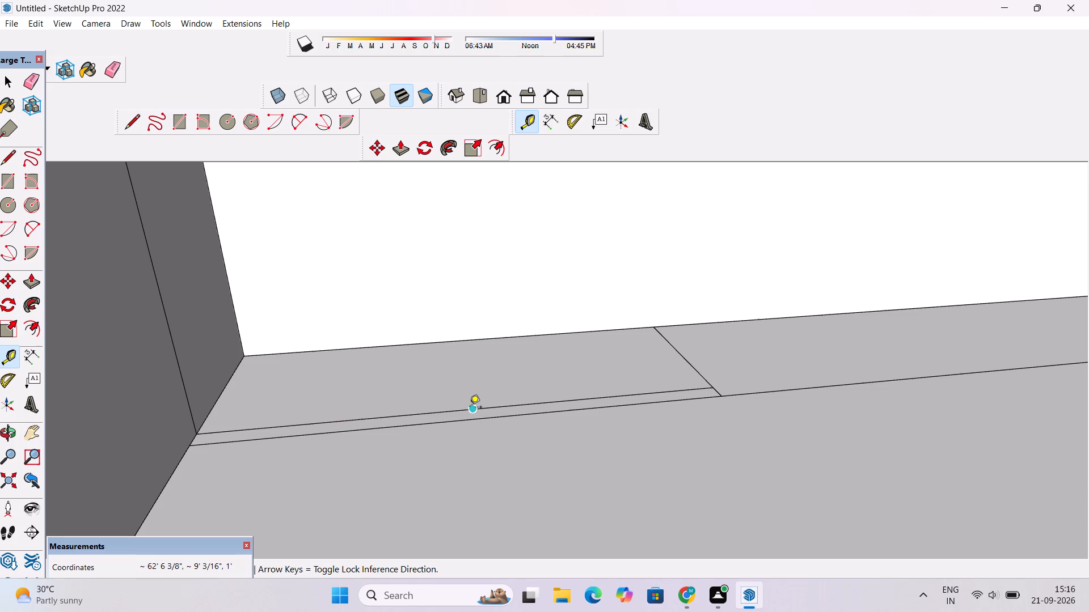
click(473, 410)
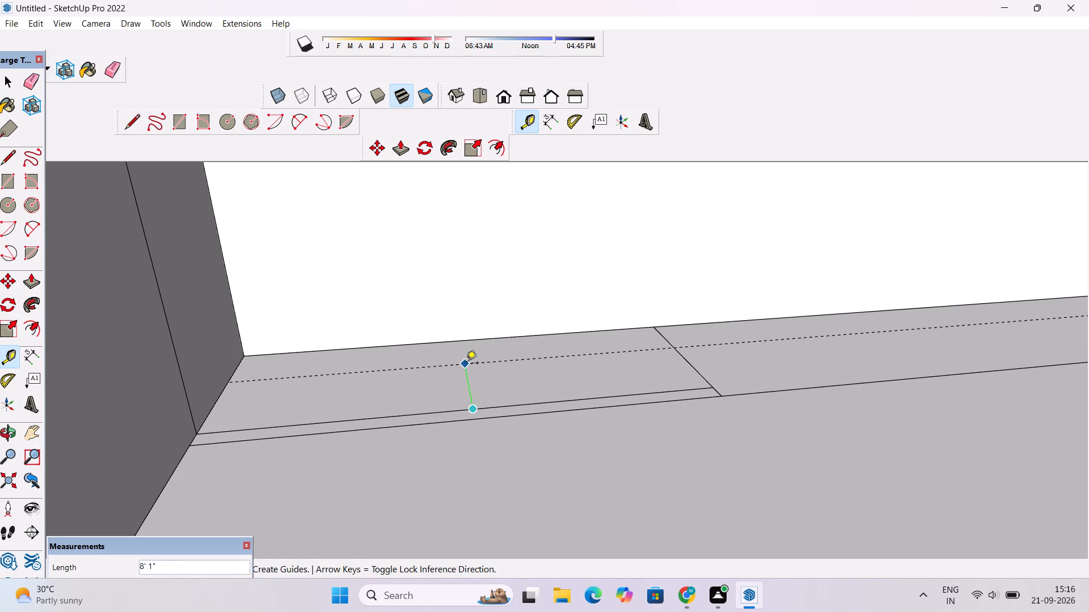
text(1'5")
key(Return)
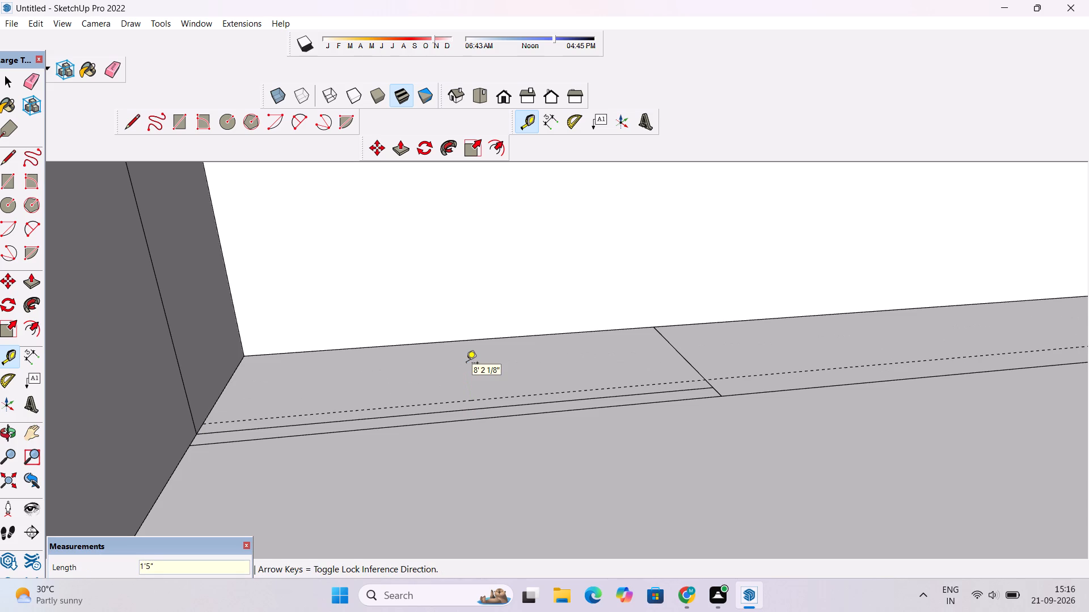
Draw a 37' 6" line along the guide from the side wall to the slab's dividing line.
key(l)
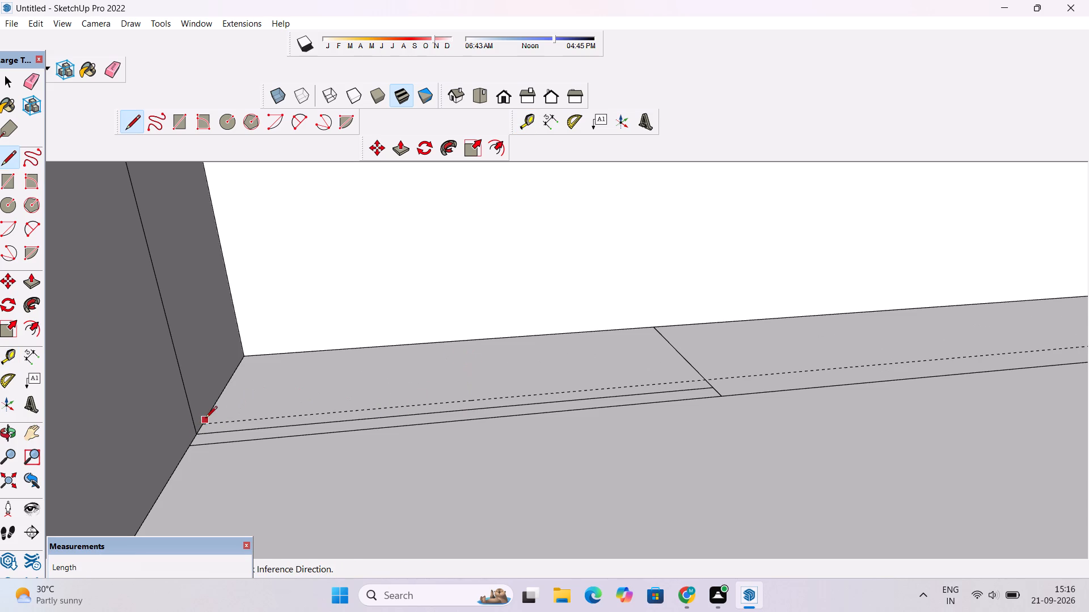
click(202, 424)
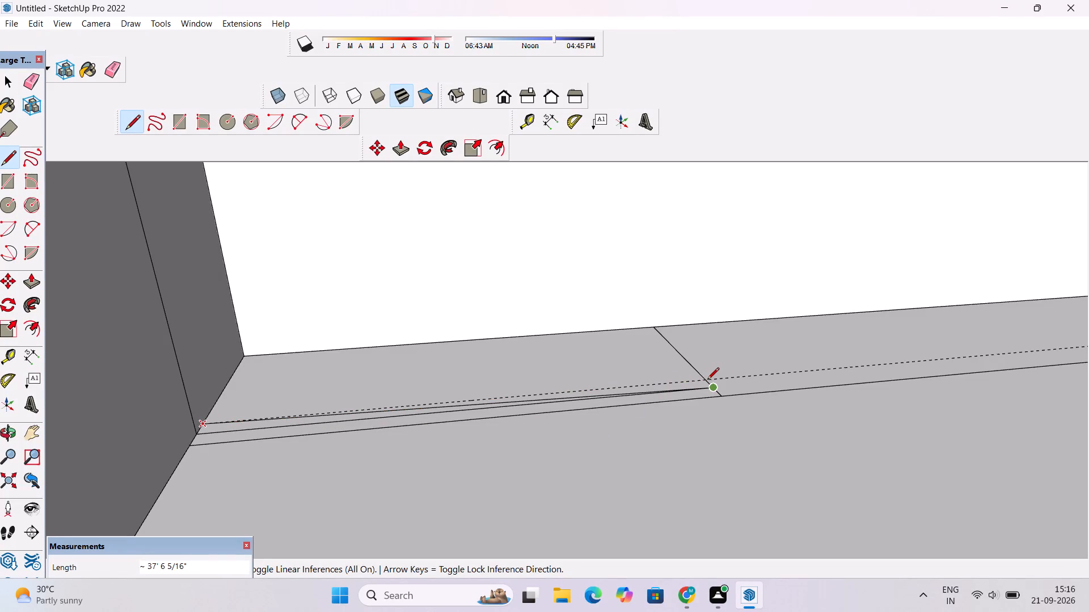
click(701, 381)
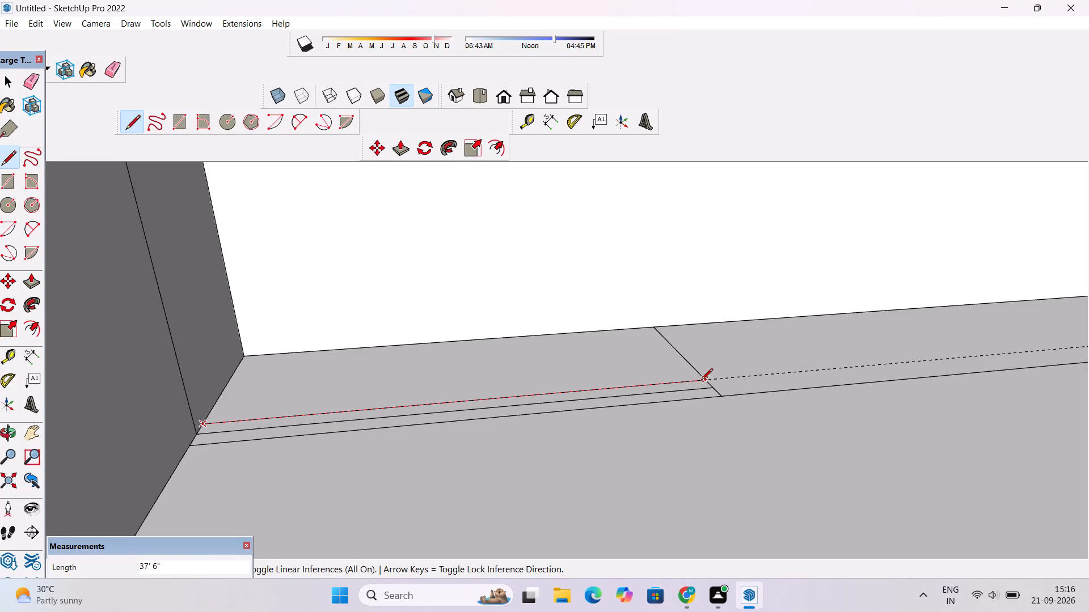
key(space)
Erase the old strip's front edge, the dividing line's short front end and the remaining lengthwise line on the ground slab.
text(e)
drag(640, 403, 641, 409)
drag(735, 386, 709, 400)
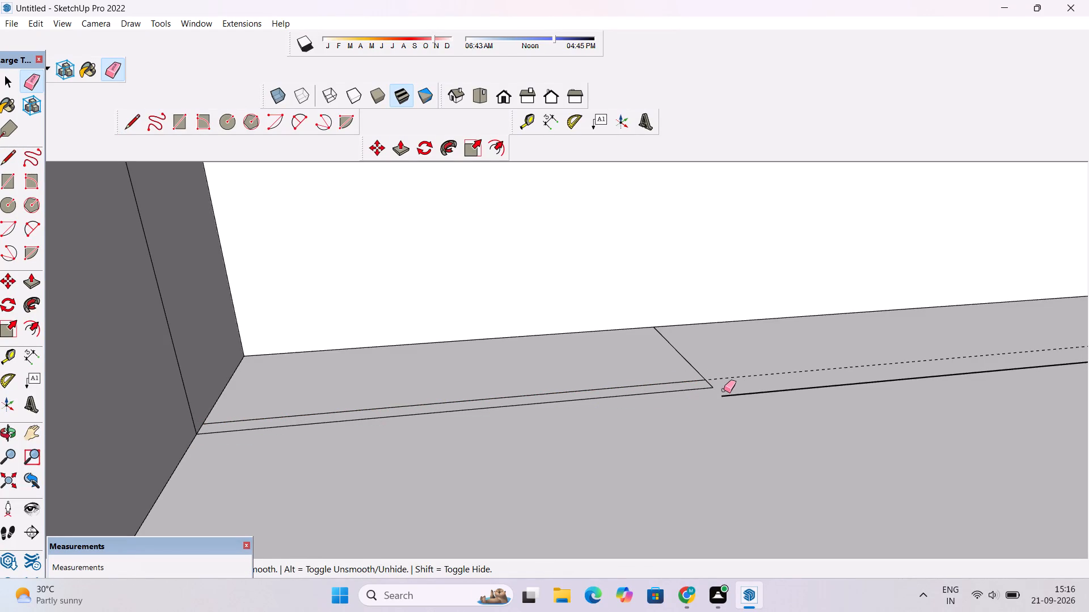
click(727, 395)
Push/Pull the narrow strip on the ground slab up 45' to the lower corner of the balcony slab above.
scroll(609, 405, down, 6)
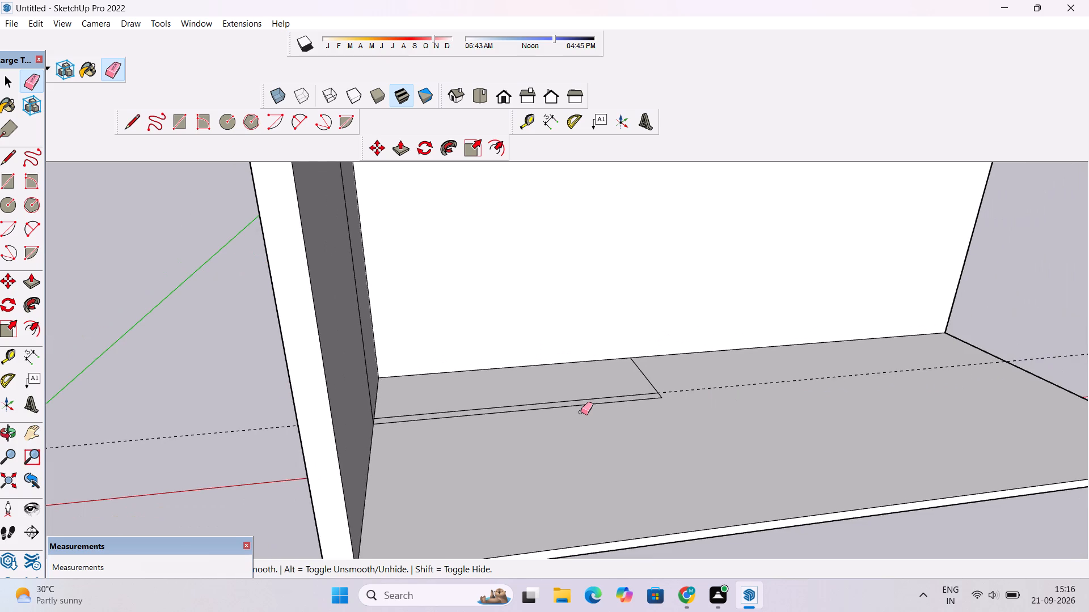
key(space)
text(p)
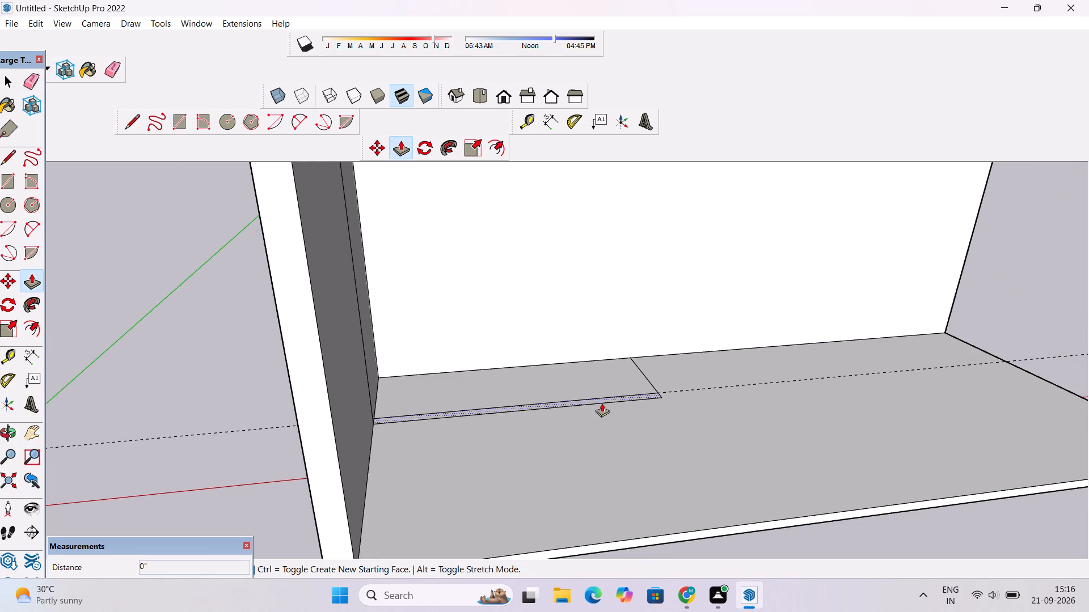
click(602, 403)
scroll(572, 372, down, 6)
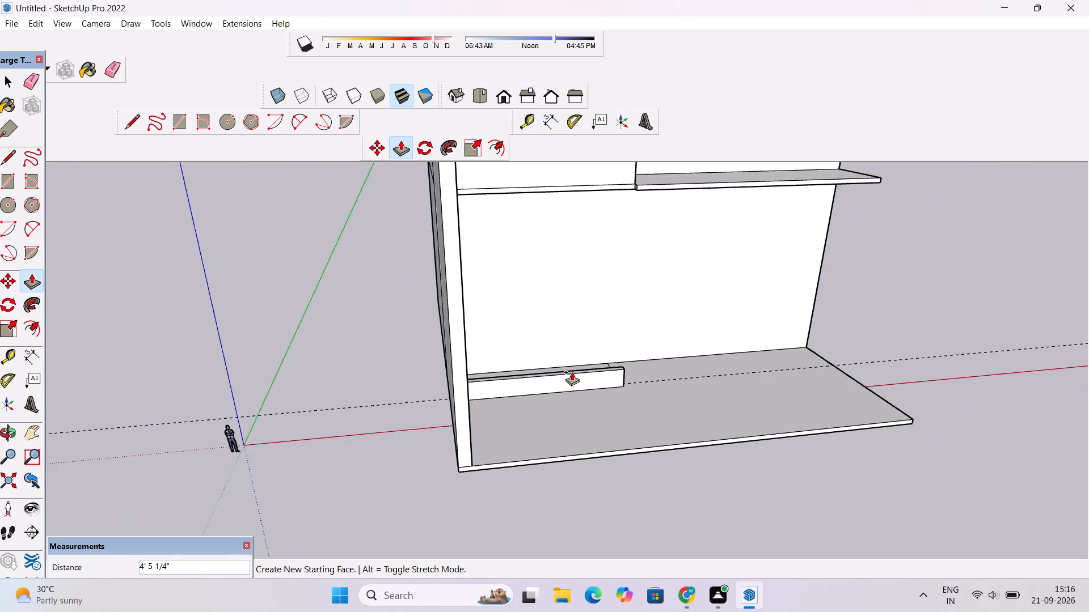
scroll(572, 372, down, 4)
scroll(598, 279, up, 8)
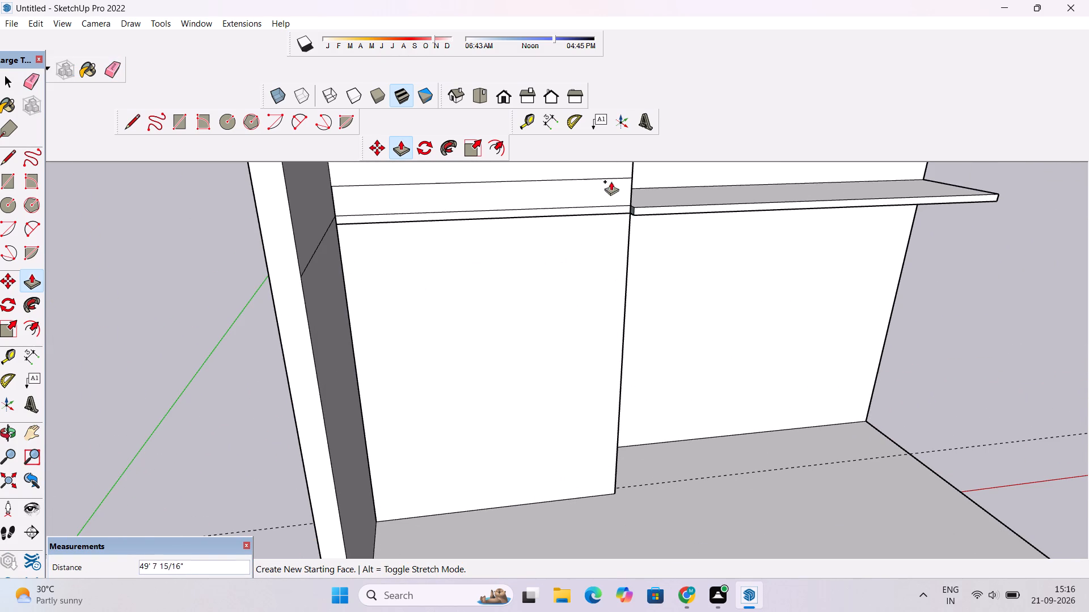
scroll(630, 214, up, 14)
click(630, 212)
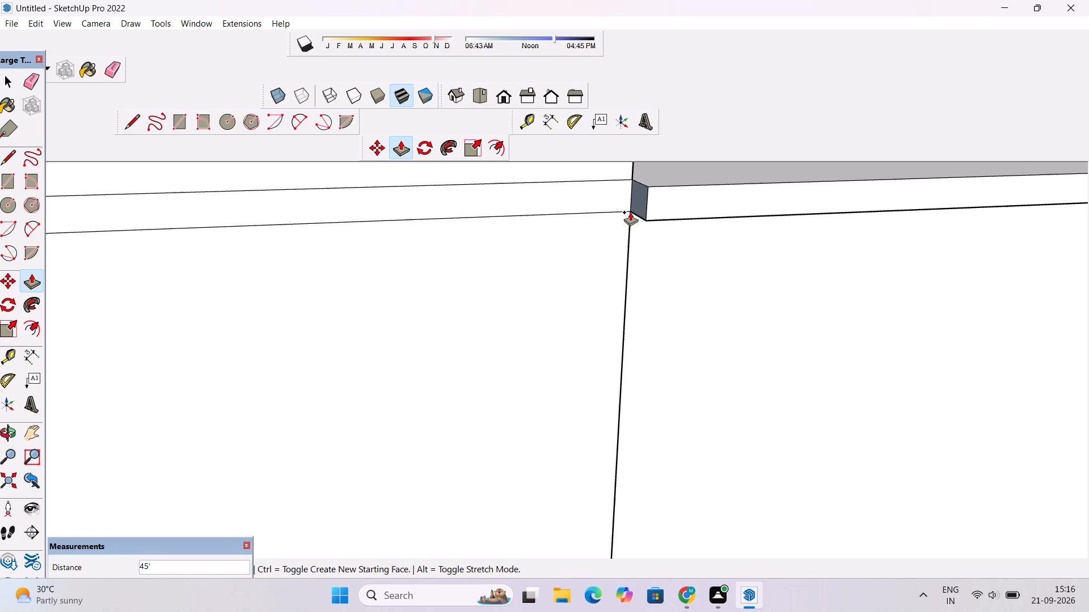
Examine the raised front wall panel and its alignment with the storey slabs and side wall from several angles.
scroll(611, 165, down, 5)
key(o)
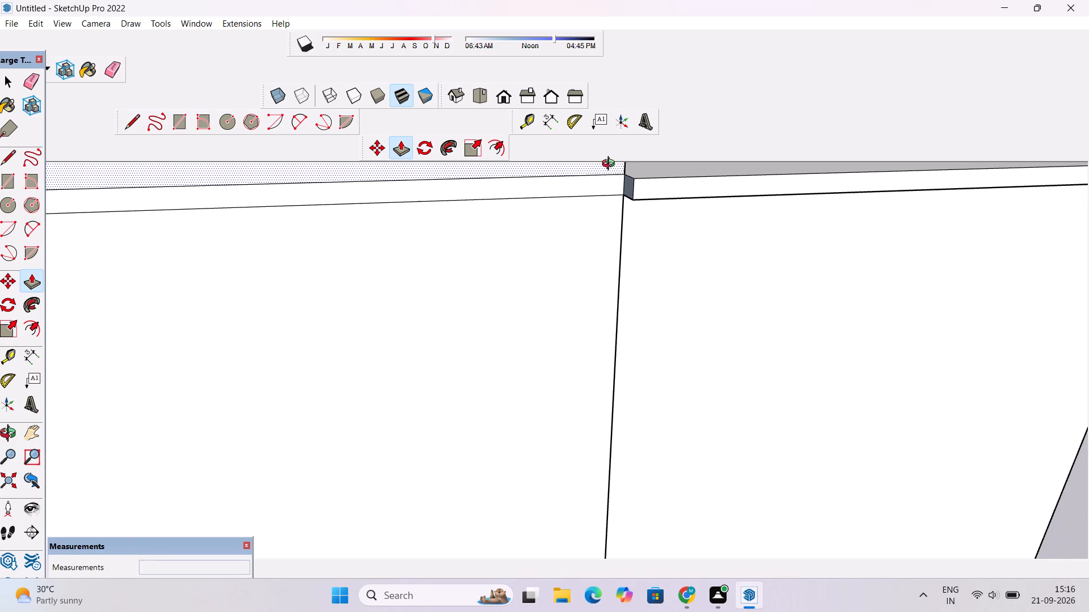
scroll(584, 186, down, 17)
shift+drag(568, 241, 555, 271)
scroll(548, 270, down, 7)
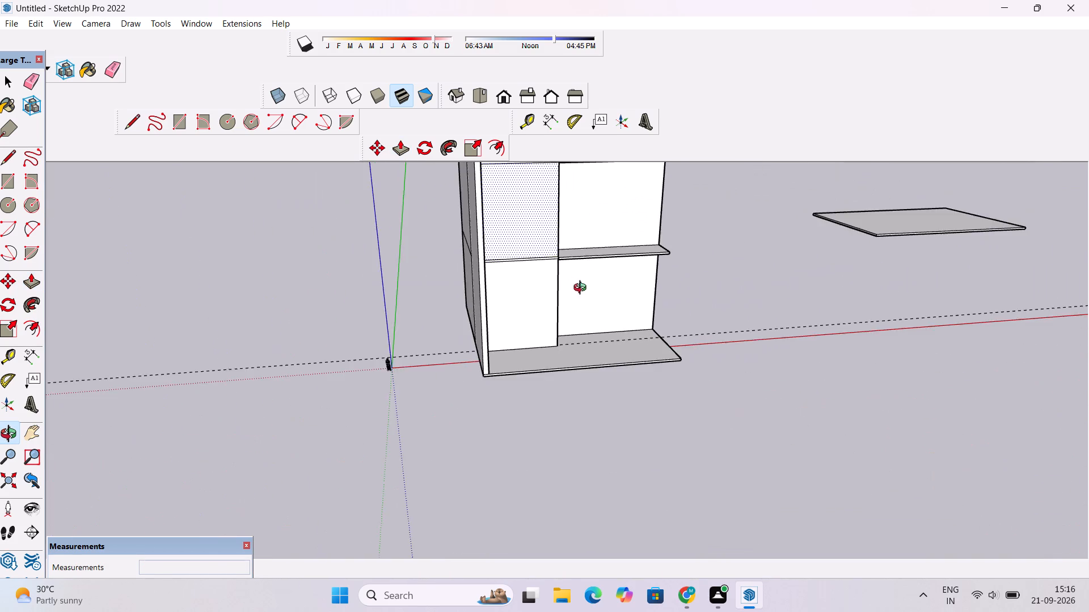
drag(583, 289, 555, 223)
drag(546, 224, 437, 278)
scroll(416, 265, down, 5)
drag(528, 227, 328, 307)
scroll(465, 201, up, 9)
drag(493, 243, 739, 211)
scroll(429, 243, up, 4)
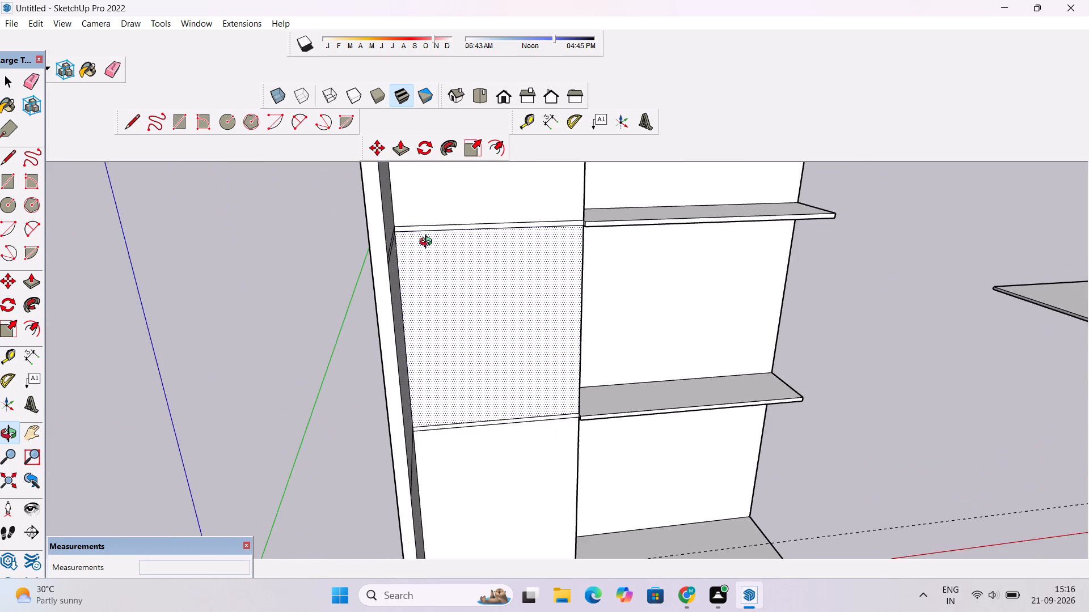
scroll(470, 248, up, 3)
drag(537, 258, 610, 275)
scroll(593, 266, down, 4)
shift+drag(615, 252, 534, 282)
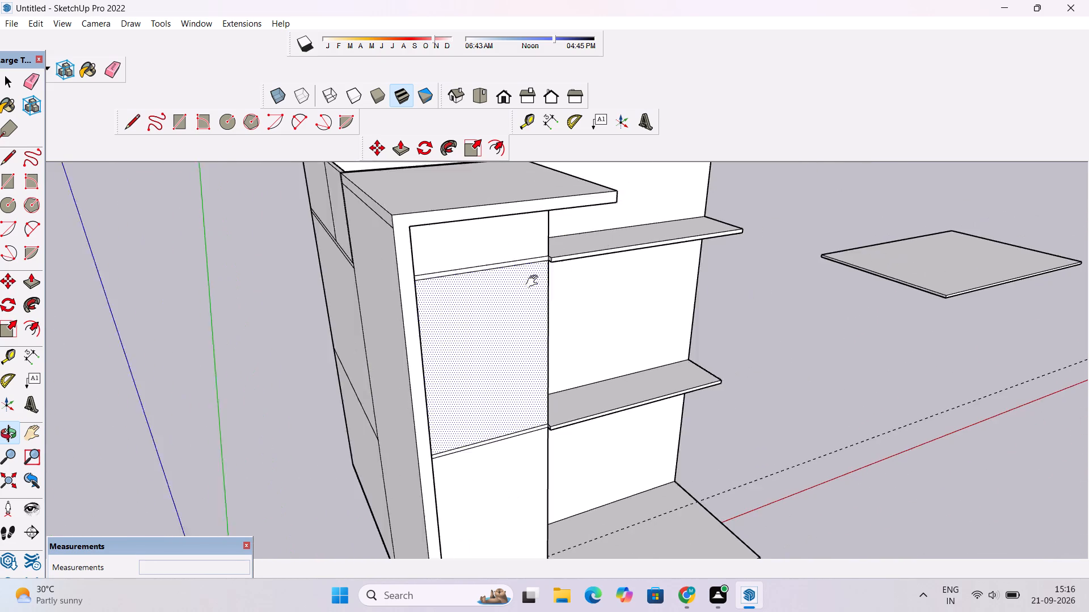
shift+drag(534, 282, 533, 282)
scroll(533, 282, down, 5)
drag(605, 287, 525, 301)
scroll(523, 301, down, 5)
drag(543, 285, 440, 301)
scroll(436, 294, up, 5)
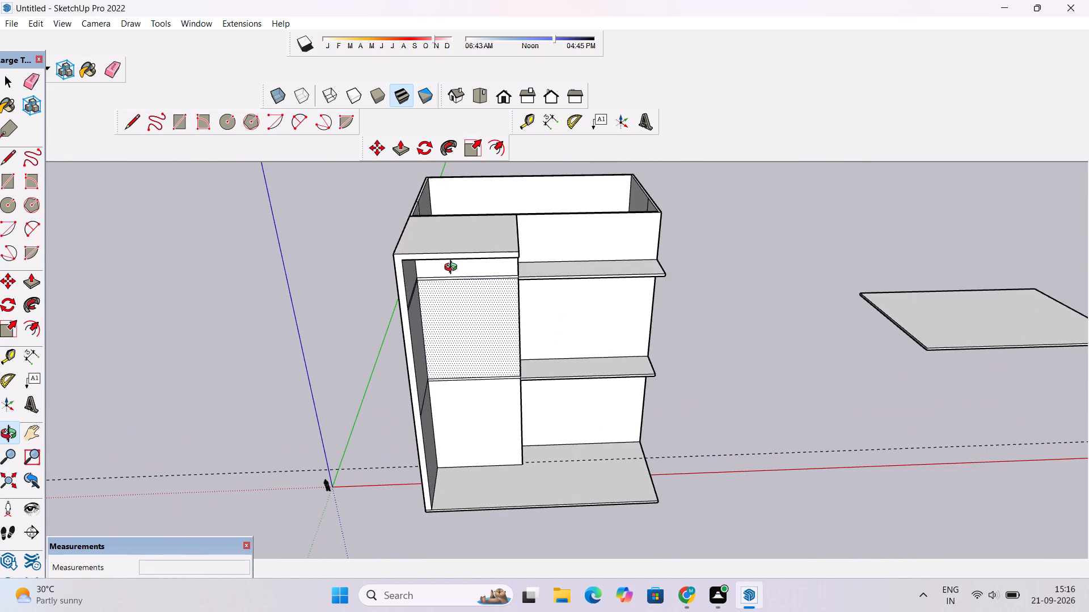
scroll(454, 264, down, 3)
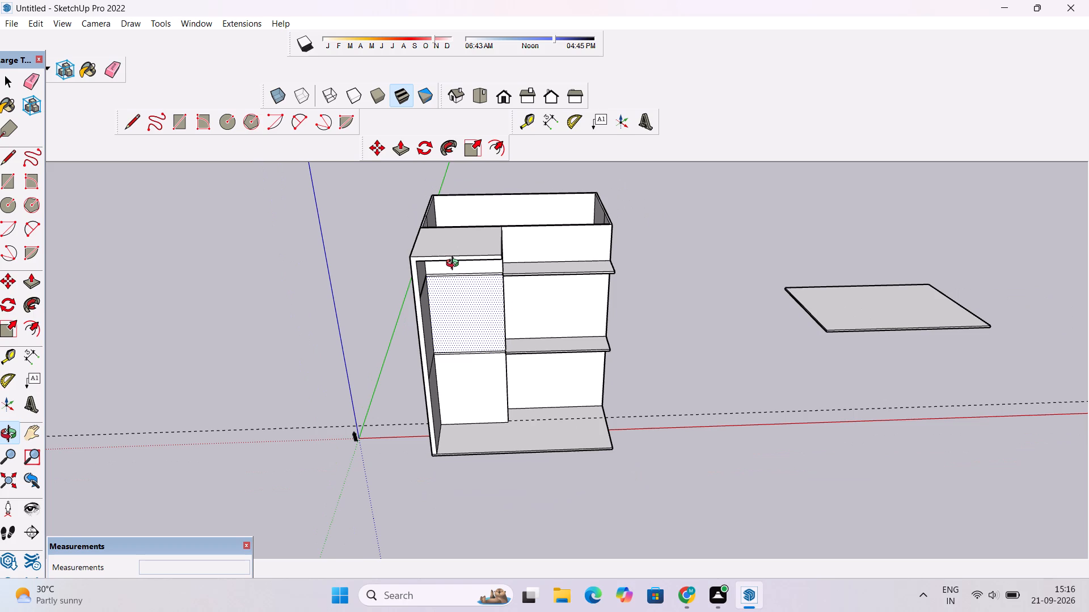
scroll(459, 270, down, 2)
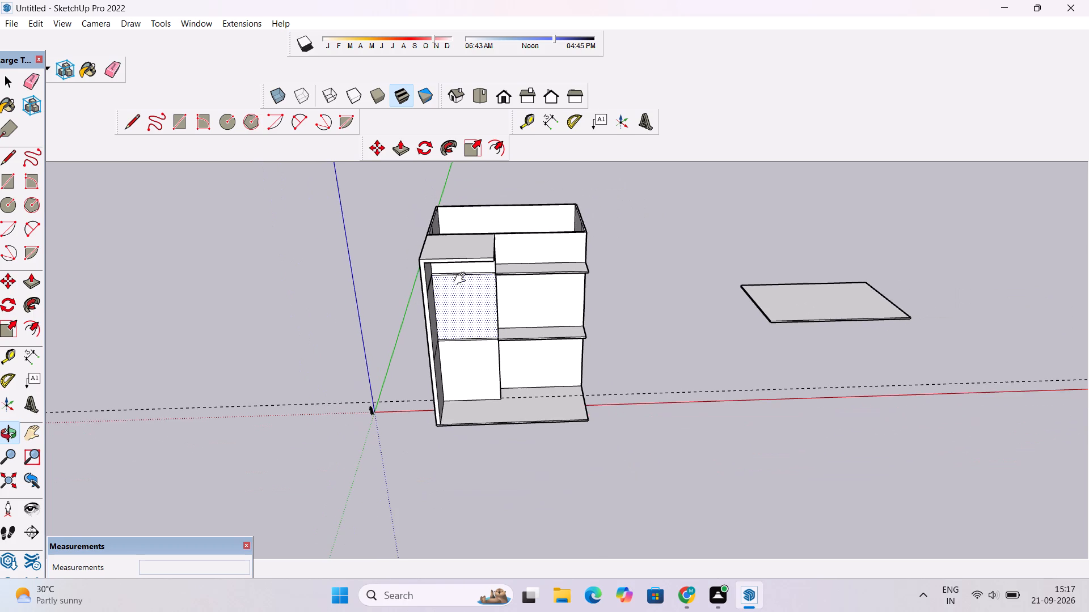
shift+drag(462, 279, 491, 341)
scroll(491, 341, up, 2)
drag(519, 368, 505, 300)
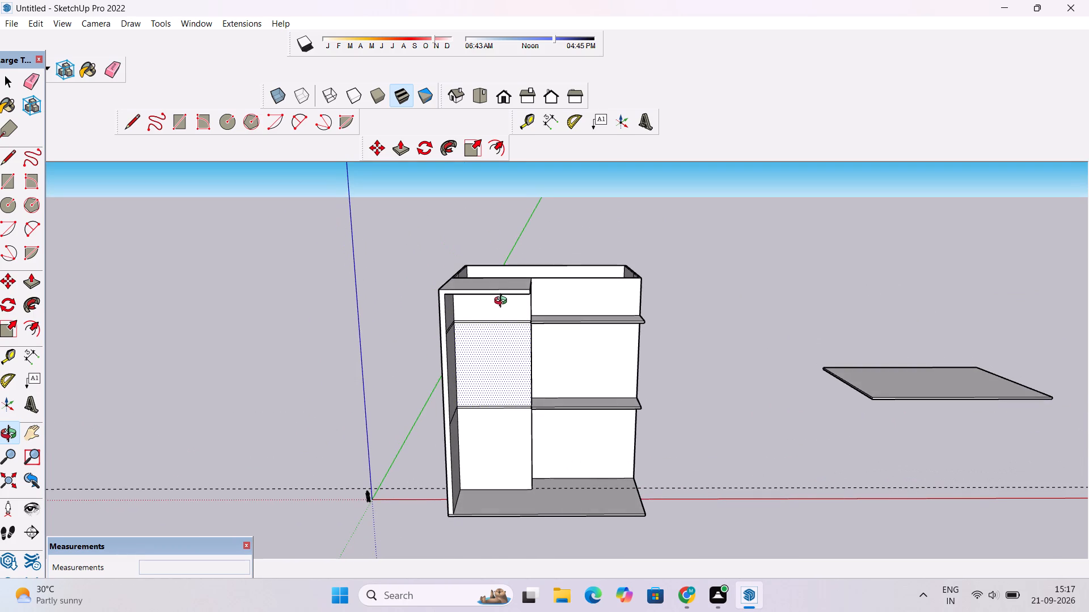
shift+drag(508, 364, 506, 326)
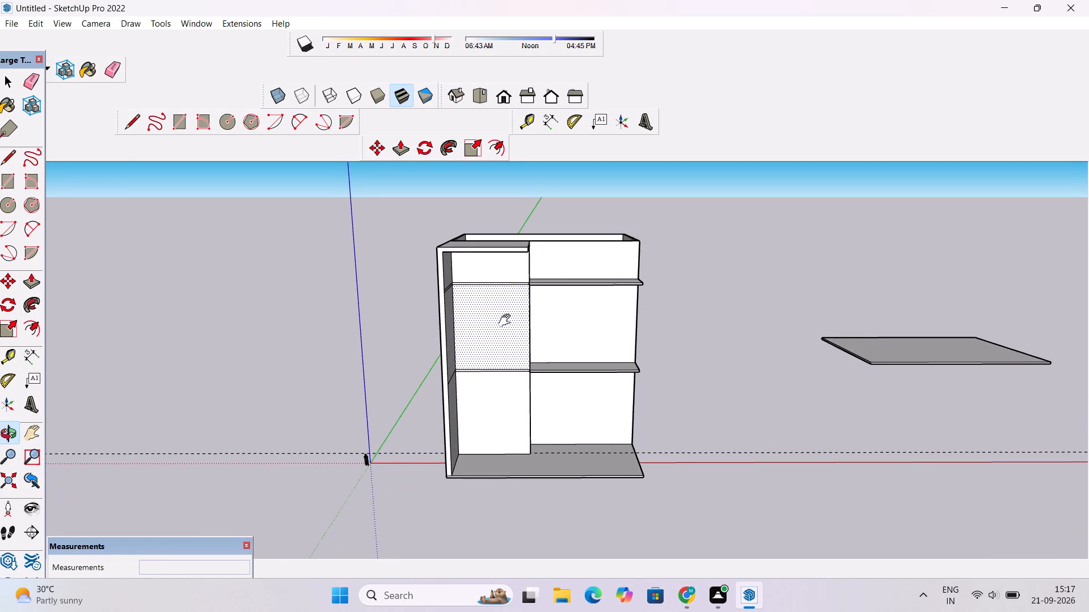
shift+scroll(507, 321, up, 2)
scroll(507, 321, up, 1)
drag(522, 333, 537, 352)
scroll(537, 352, up, 1)
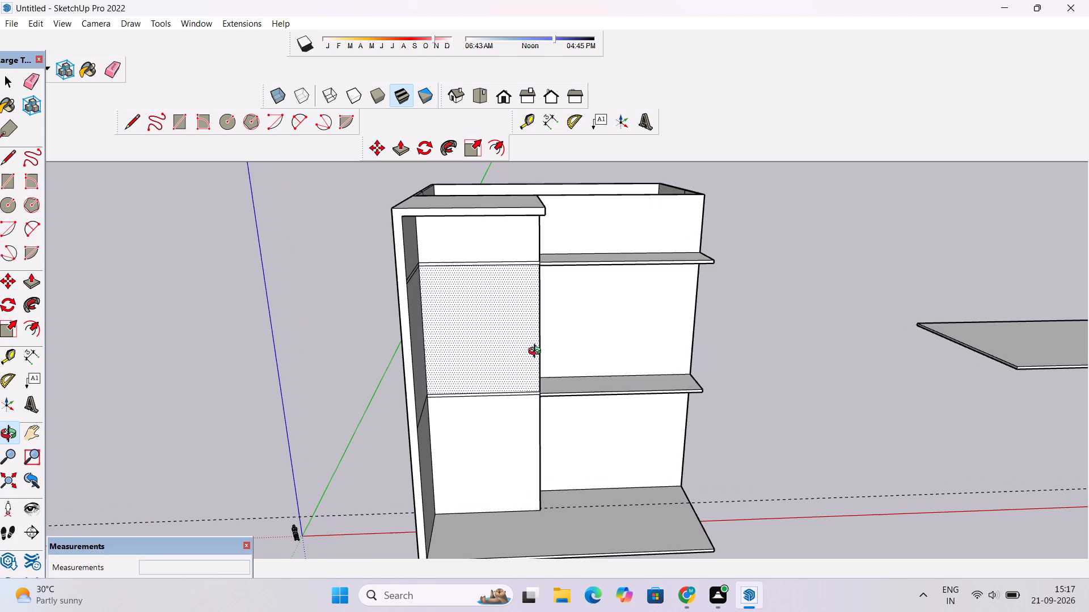
scroll(514, 347, up, 4)
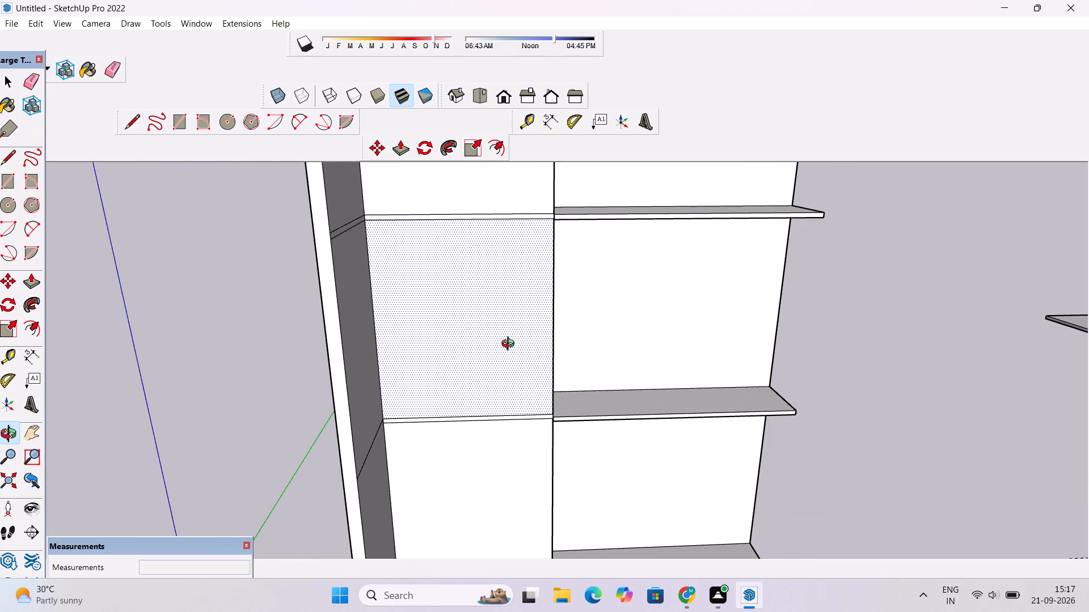
scroll(510, 345, down, 7)
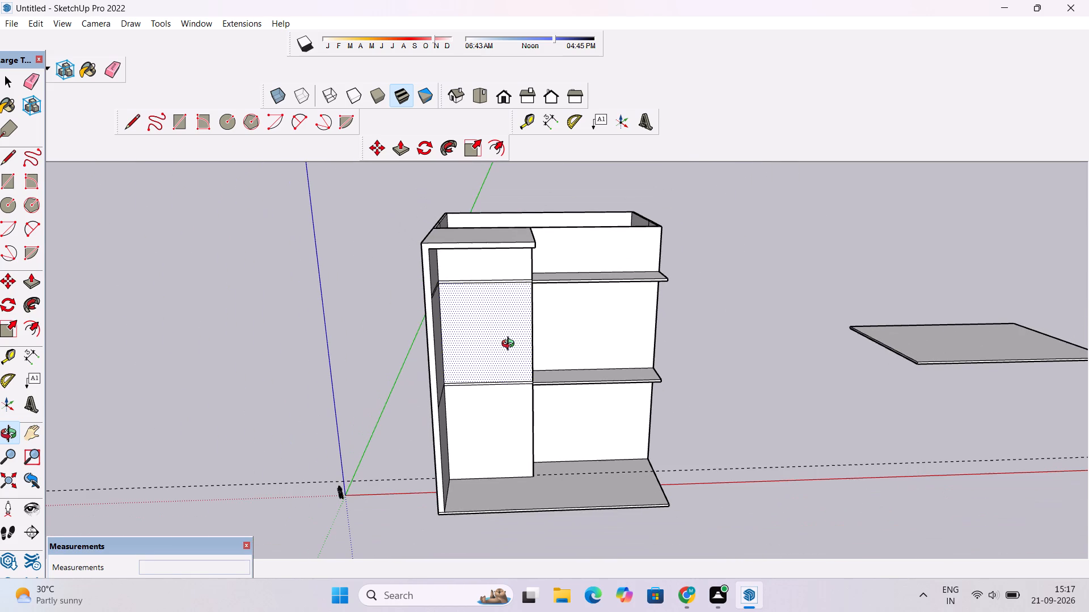
scroll(510, 345, down, 1)
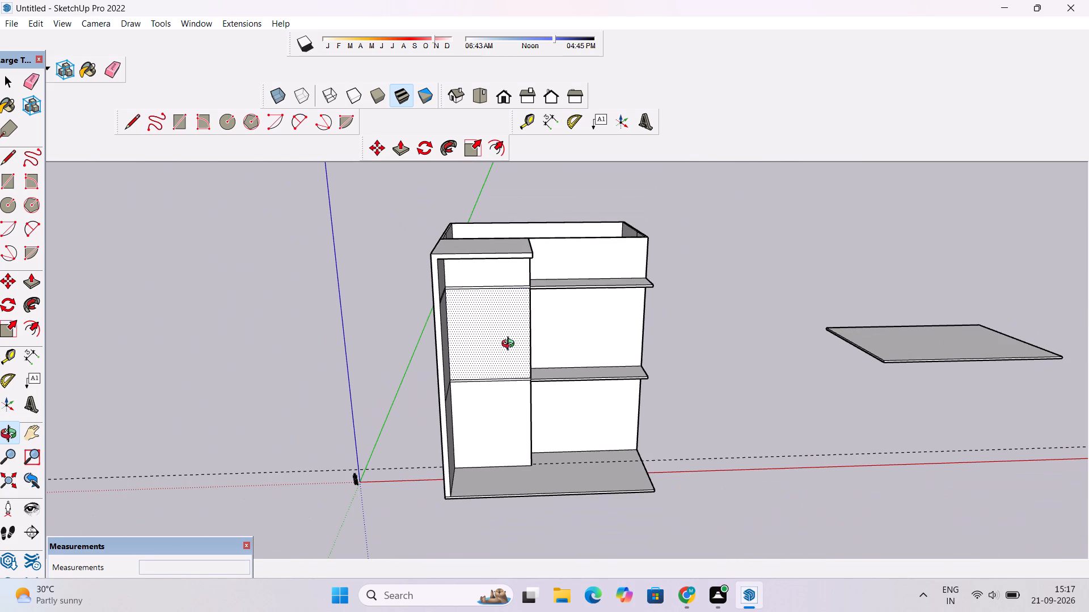
scroll(508, 345, down, 5)
scroll(505, 345, up, 4)
Erase the three leftover slab-level lines on the side wall's inner face.
drag(531, 321, 467, 337)
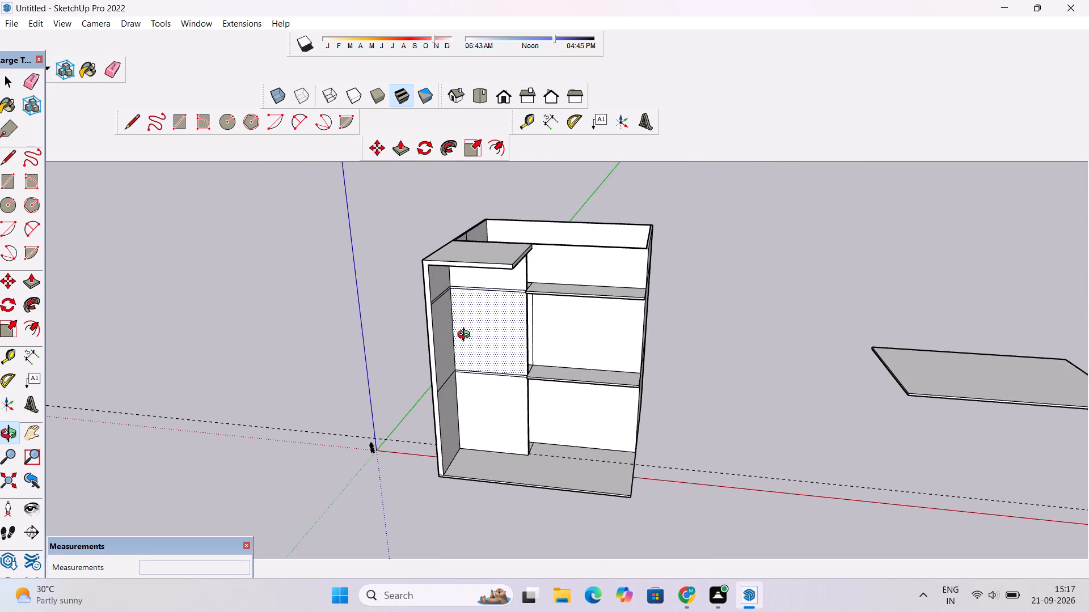
scroll(466, 336, up, 1)
drag(525, 336, 469, 321)
shift+drag(468, 321, 462, 304)
shift+scroll(461, 300, up, 4)
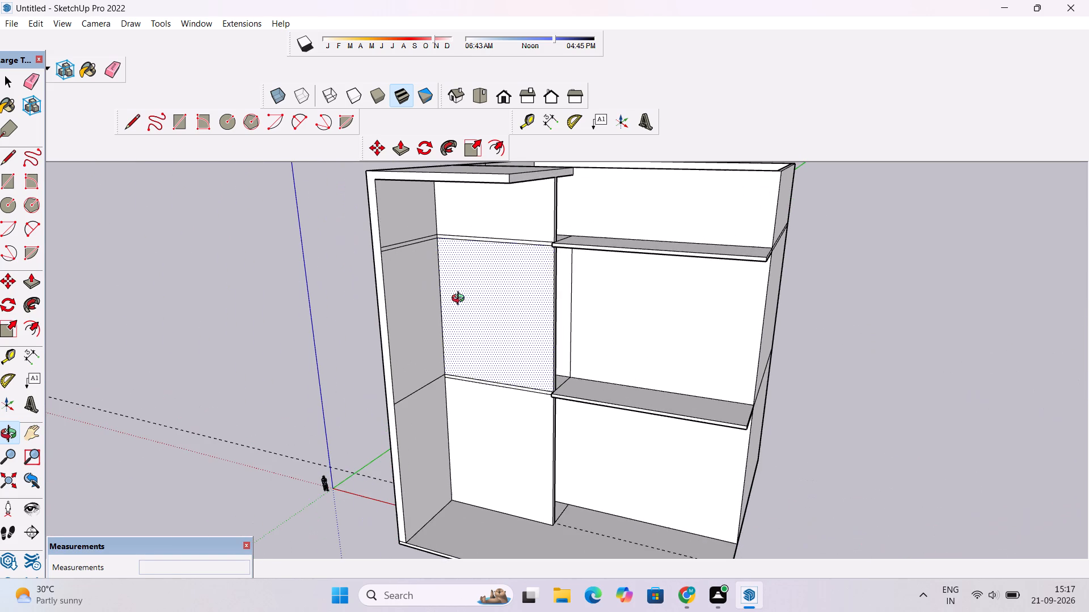
key(e)
drag(415, 234, 435, 389)
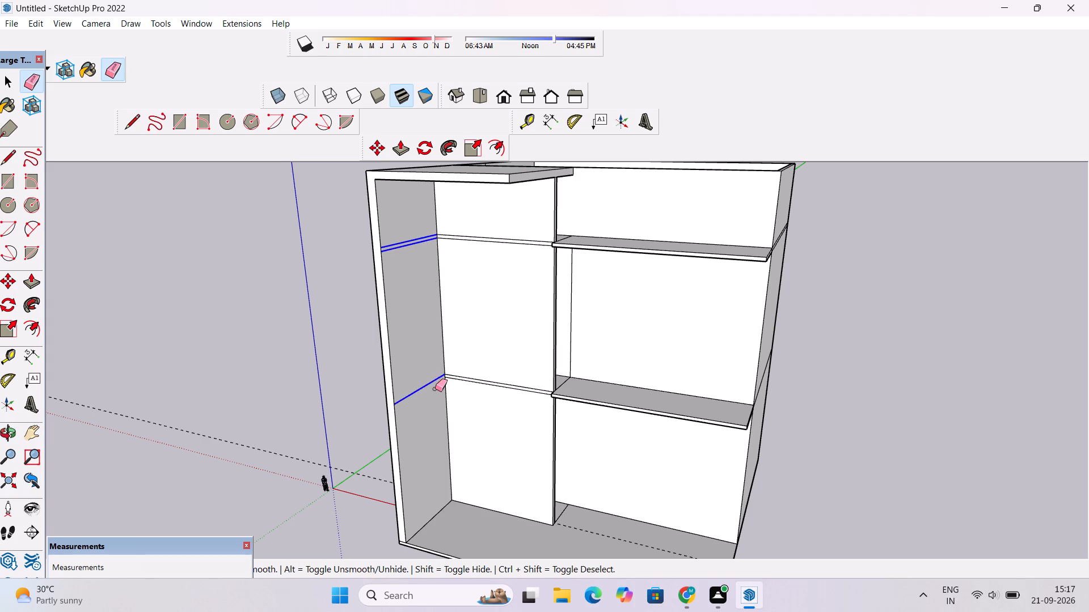
drag(435, 389, 434, 389)
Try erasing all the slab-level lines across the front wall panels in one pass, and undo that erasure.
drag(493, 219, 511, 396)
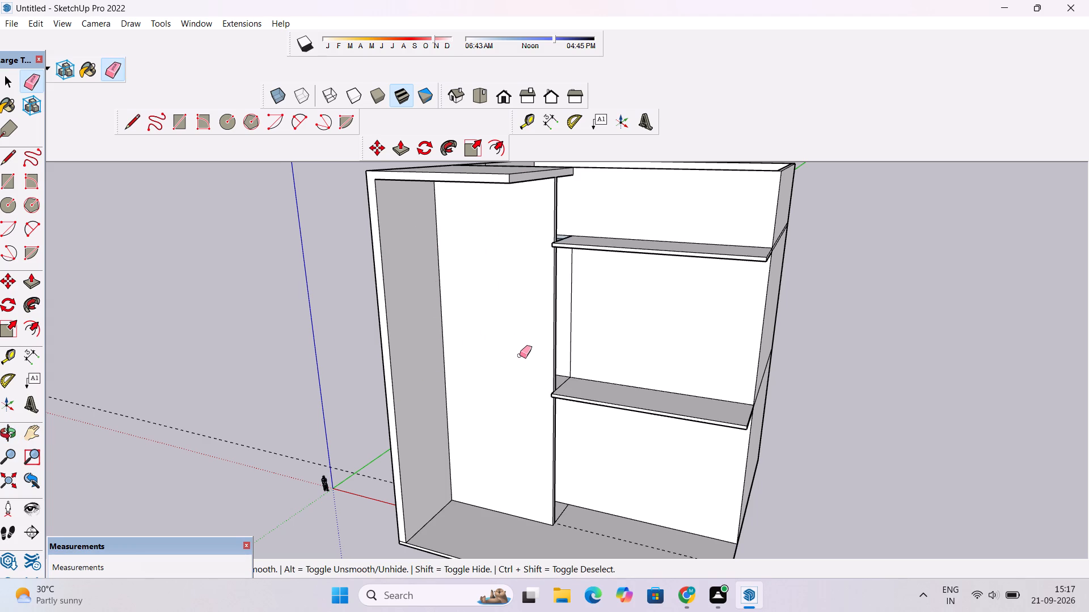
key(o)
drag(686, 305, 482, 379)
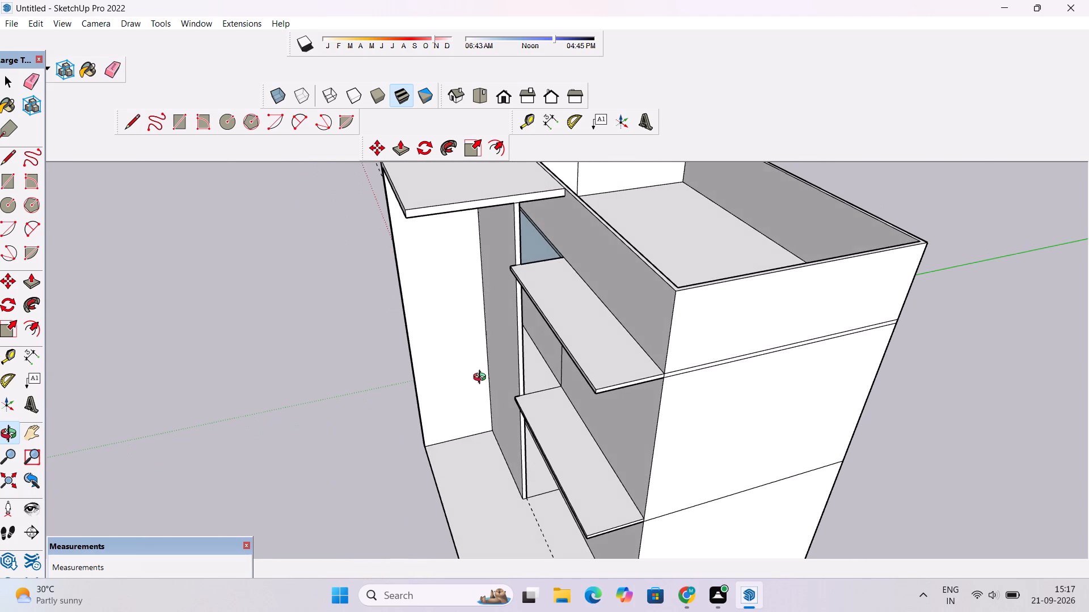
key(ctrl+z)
Erase the horizontal lines at both upper slab levels across the front wall panels to merge them into one face.
scroll(486, 336, down, 3)
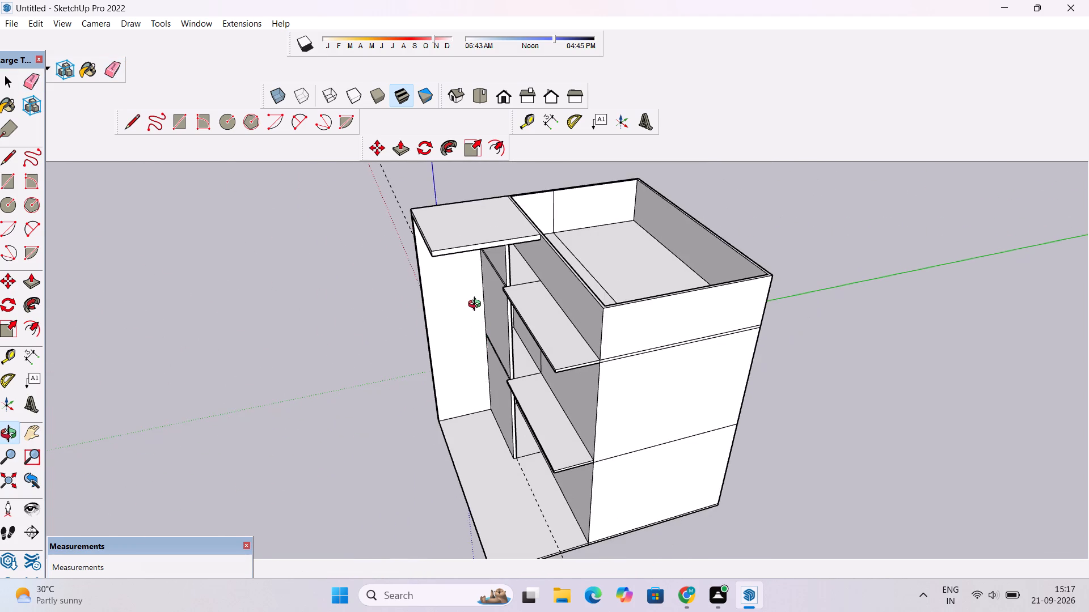
scroll(477, 305, up, 5)
drag(486, 305, 820, 190)
scroll(598, 232, up, 14)
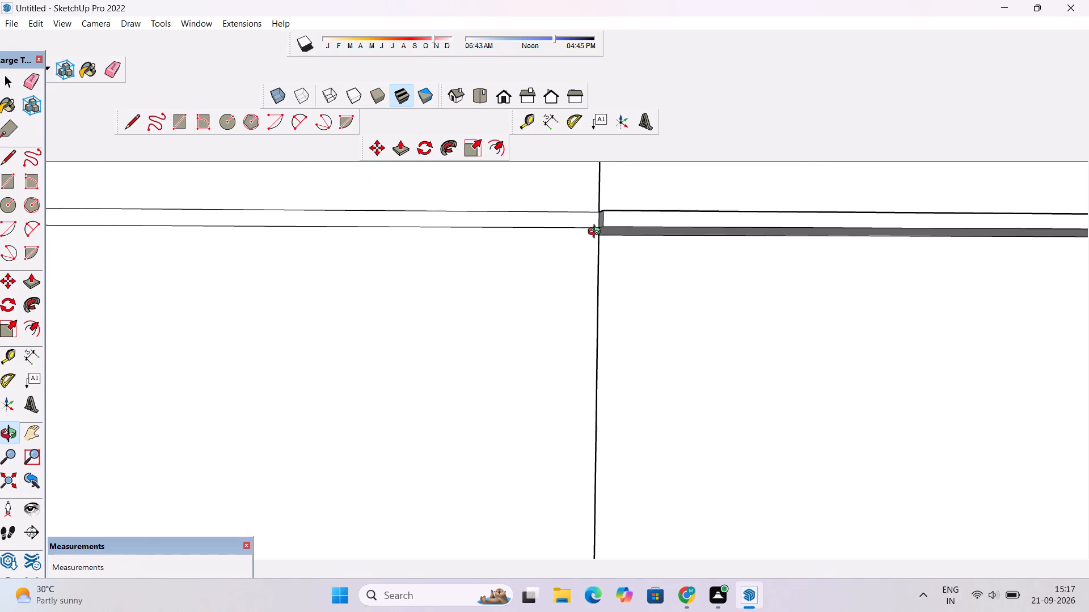
scroll(597, 233, up, 2)
drag(600, 237, 691, 291)
scroll(573, 225, down, 11)
drag(649, 224, 553, 241)
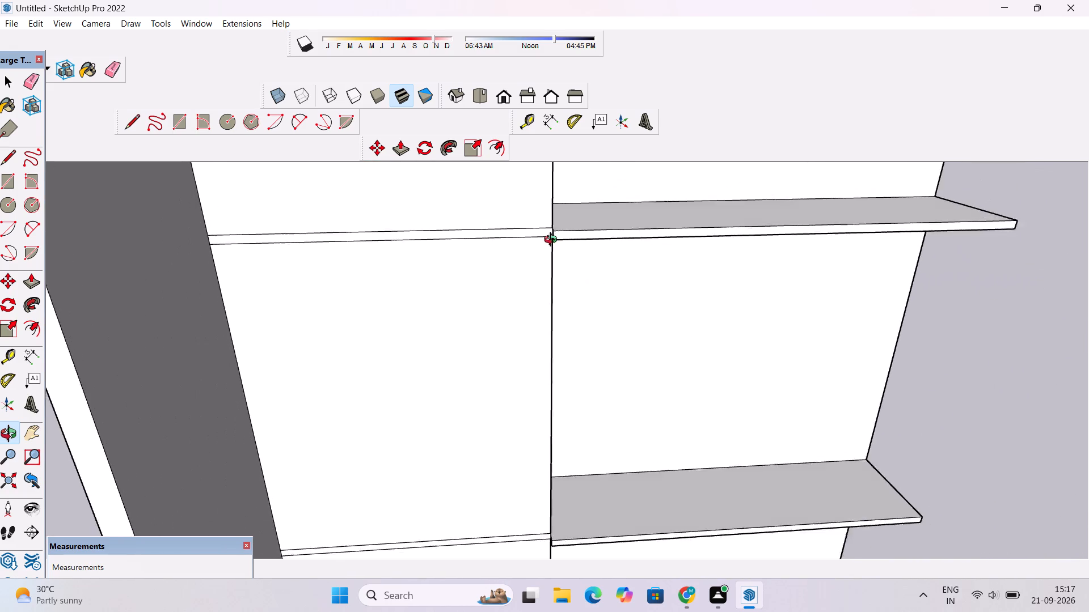
drag(553, 241, 543, 241)
scroll(538, 241, down, 6)
drag(614, 220, 480, 280)
key(e)
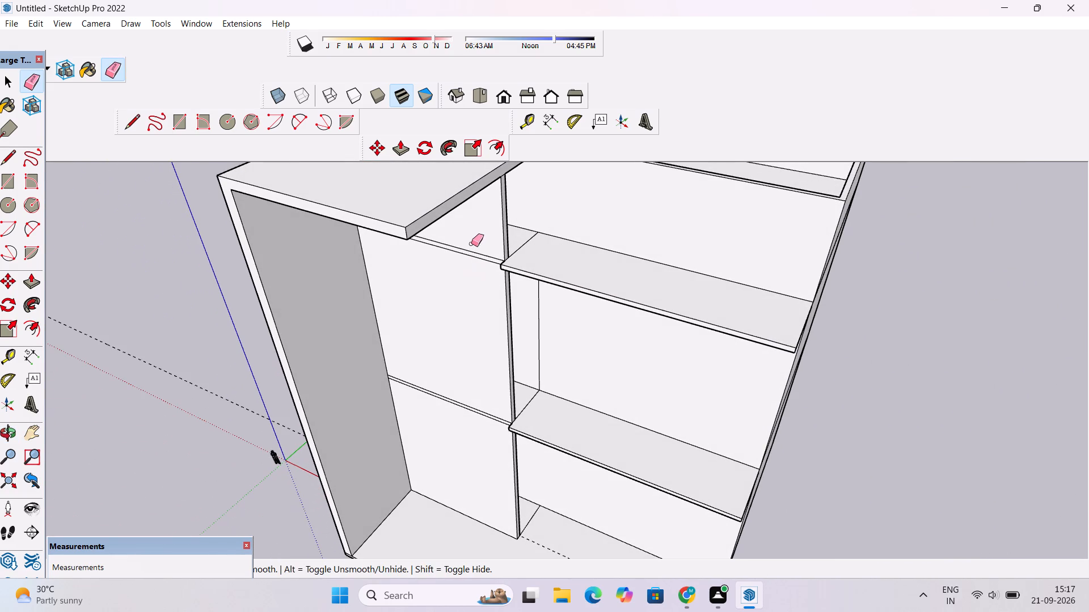
drag(475, 244, 479, 255)
drag(481, 255, 486, 261)
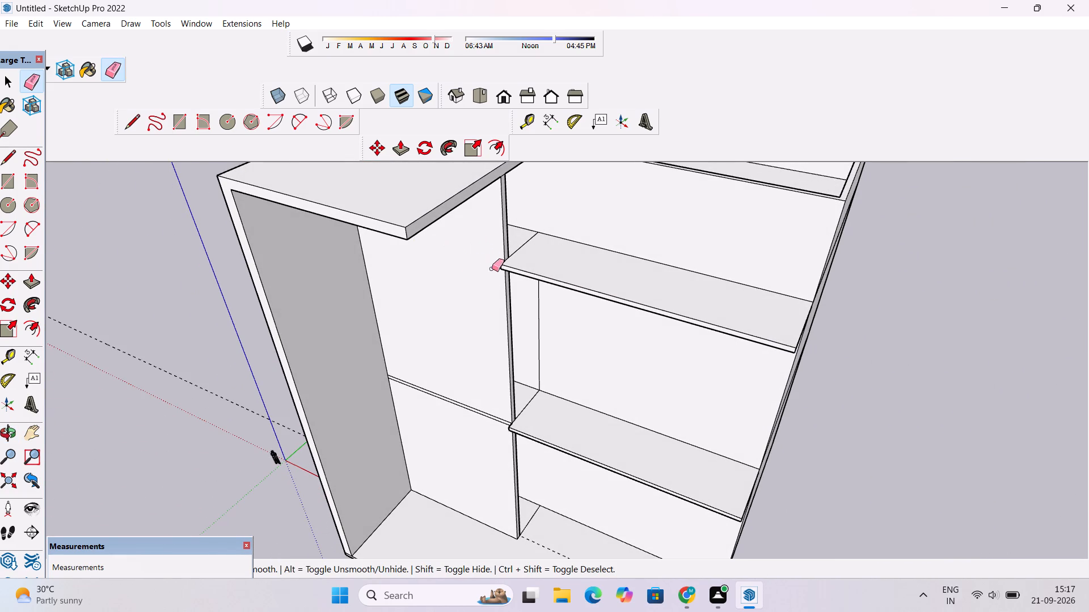
drag(483, 399, 486, 423)
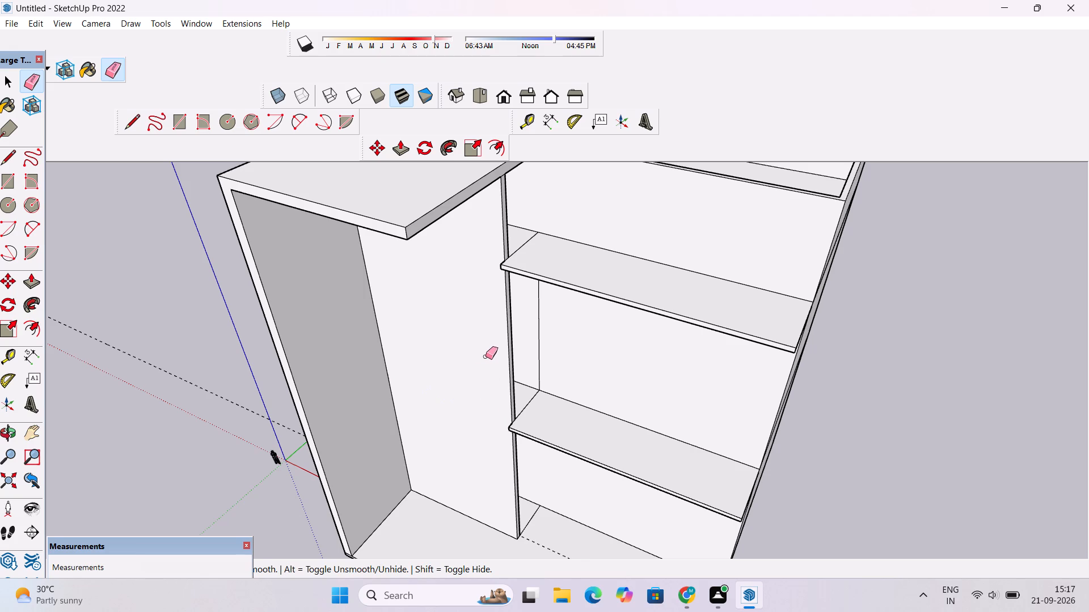
Examine the merged front wall, balcony slabs and roof edge of the building from several angles.
key(o)
drag(545, 354, 360, 376)
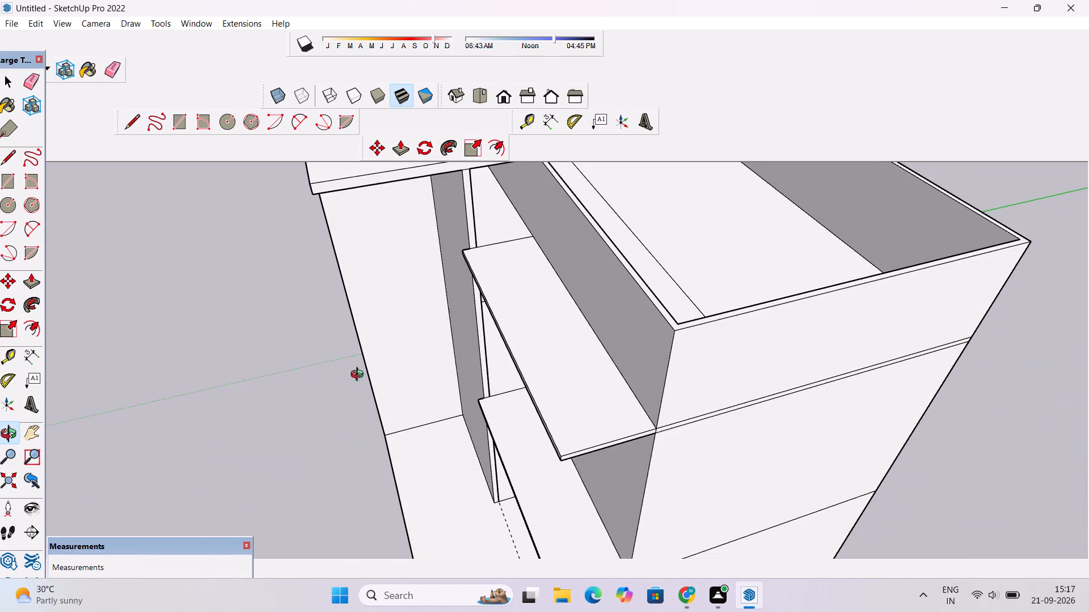
drag(360, 376, 358, 368)
scroll(405, 336, down, 6)
scroll(416, 307, up, 5)
drag(416, 306, 487, 222)
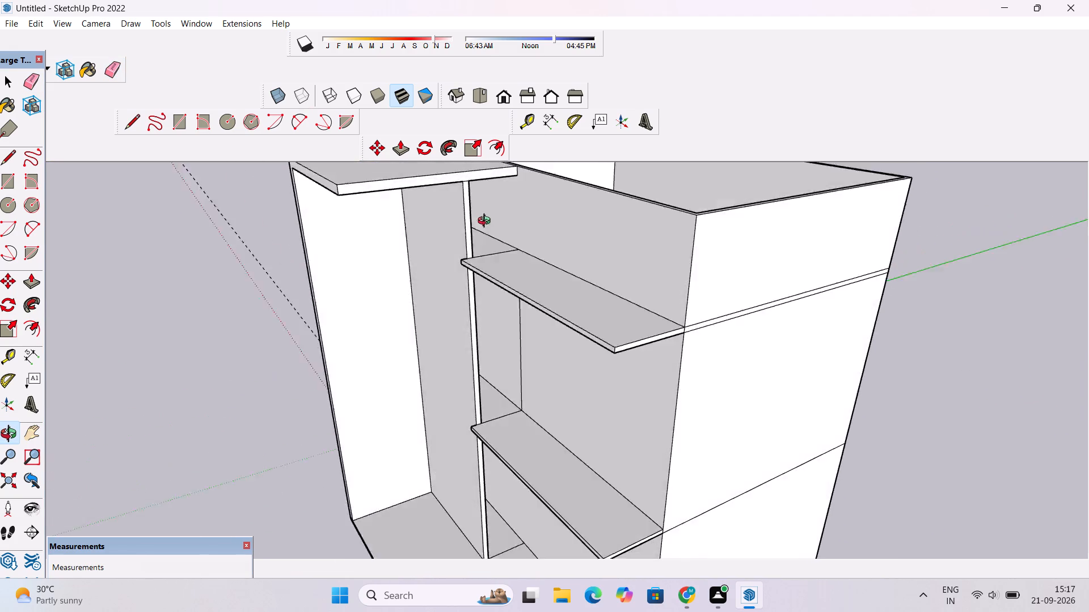
drag(487, 222, 400, 309)
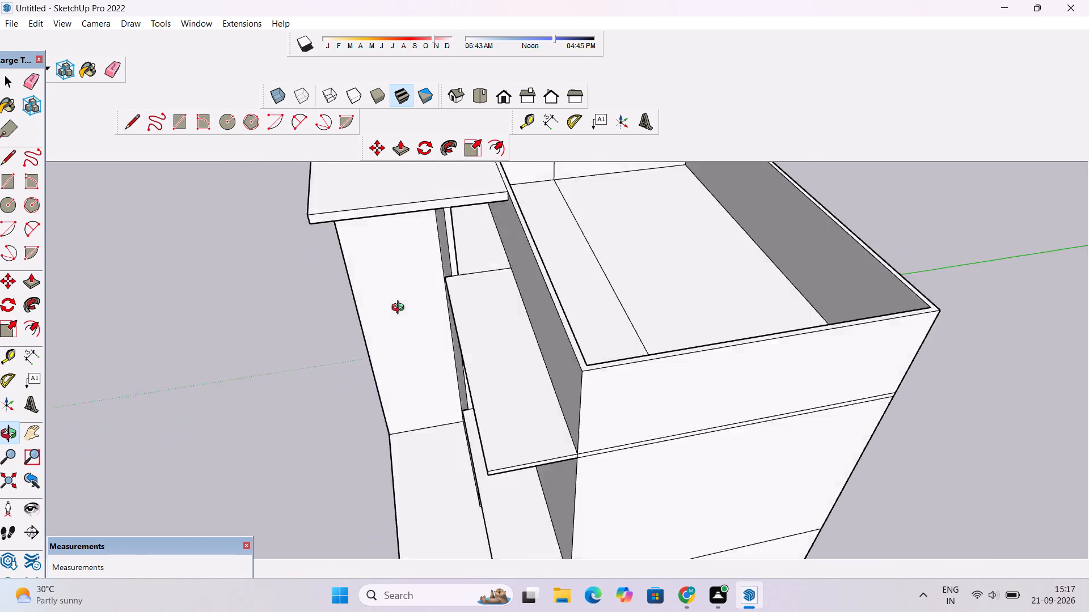
drag(400, 309, 419, 164)
drag(514, 333, 699, 367)
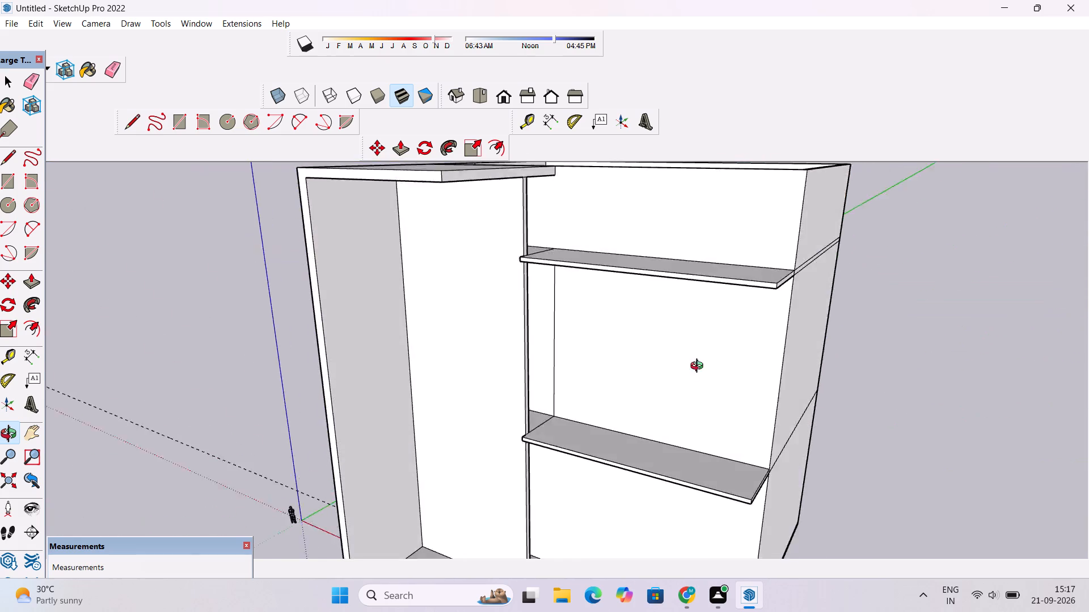
drag(699, 367, 704, 363)
scroll(660, 340, down, 5)
drag(603, 340, 706, 350)
drag(605, 356, 635, 334)
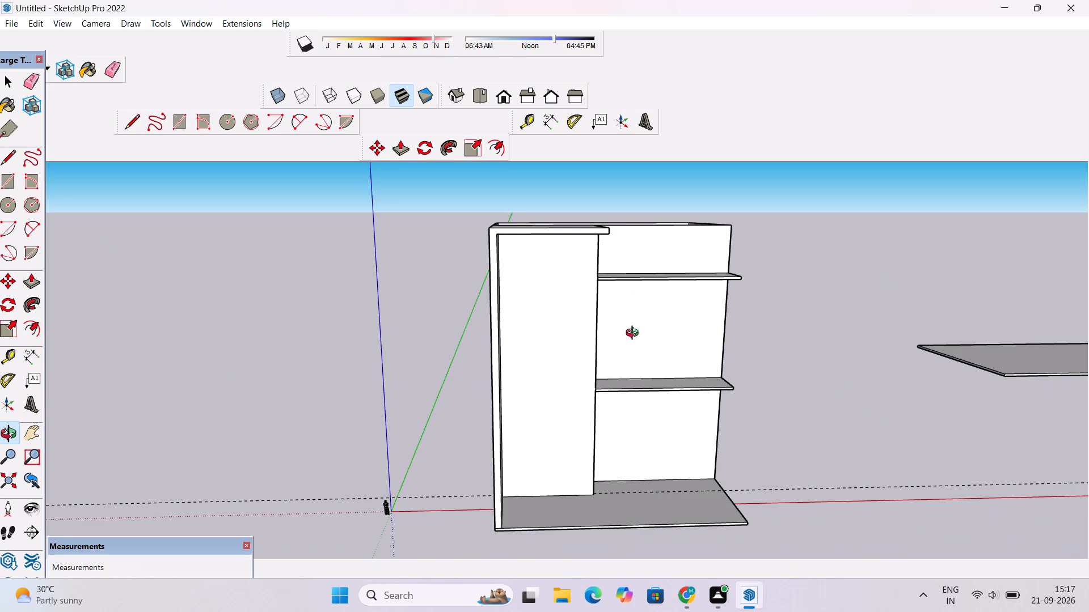
shift+drag(606, 335, 587, 342)
shift+scroll(583, 341, down, 3)
shift+drag(600, 305, 586, 352)
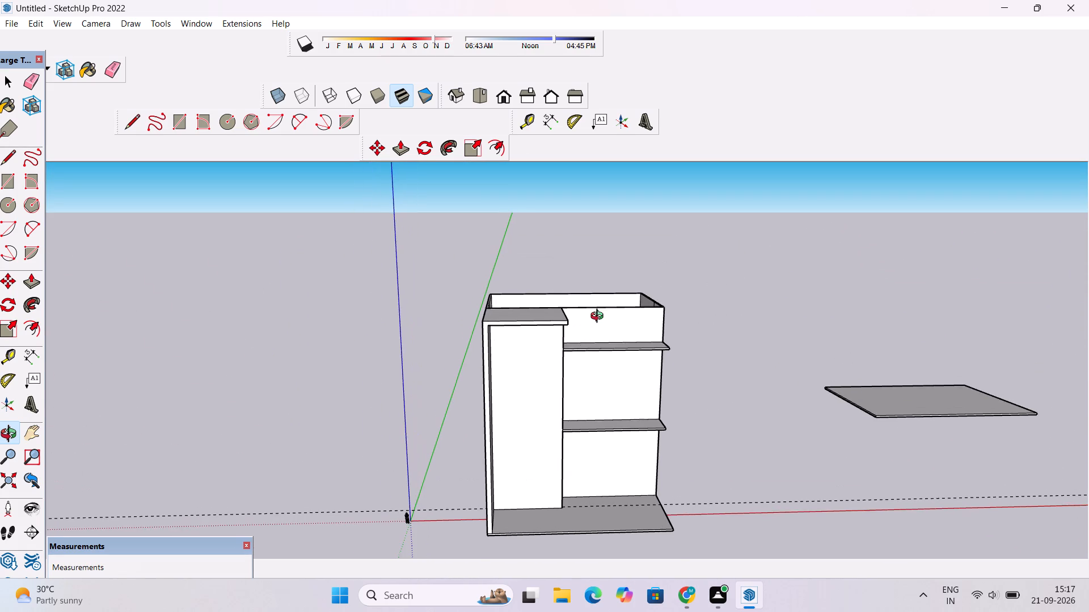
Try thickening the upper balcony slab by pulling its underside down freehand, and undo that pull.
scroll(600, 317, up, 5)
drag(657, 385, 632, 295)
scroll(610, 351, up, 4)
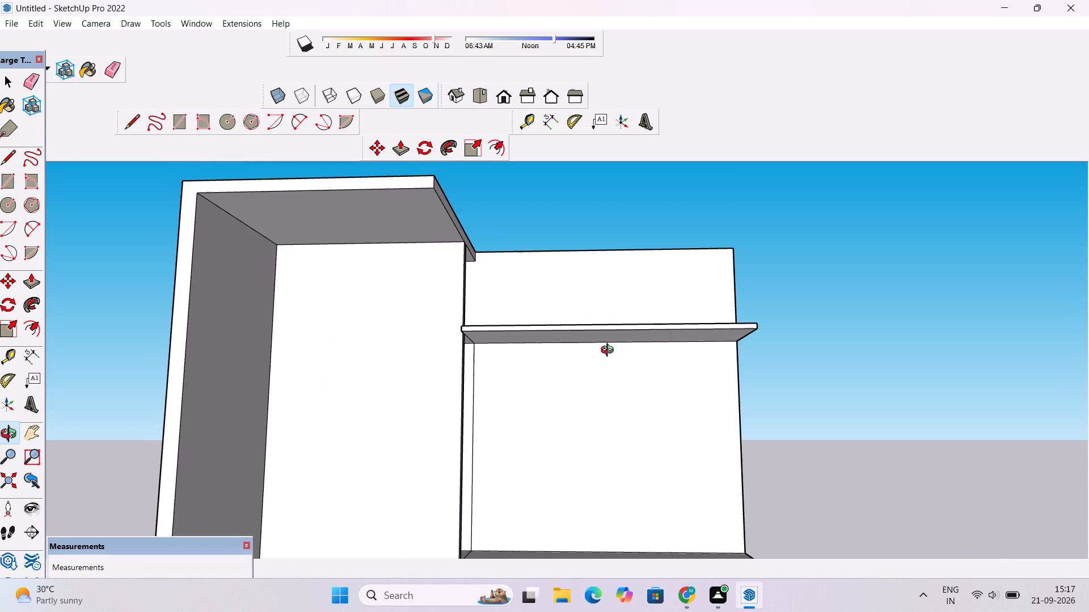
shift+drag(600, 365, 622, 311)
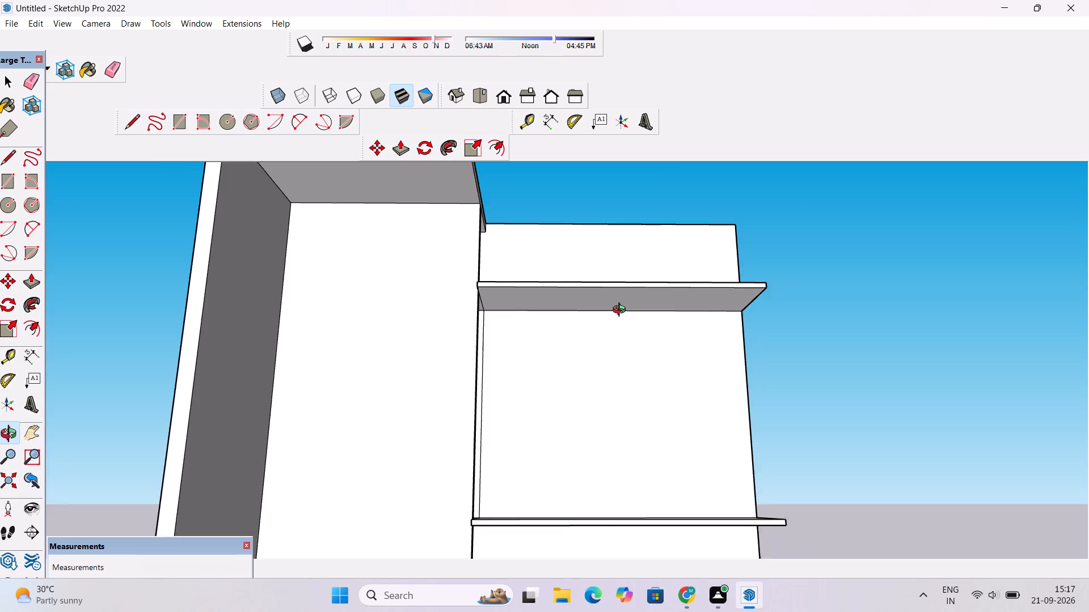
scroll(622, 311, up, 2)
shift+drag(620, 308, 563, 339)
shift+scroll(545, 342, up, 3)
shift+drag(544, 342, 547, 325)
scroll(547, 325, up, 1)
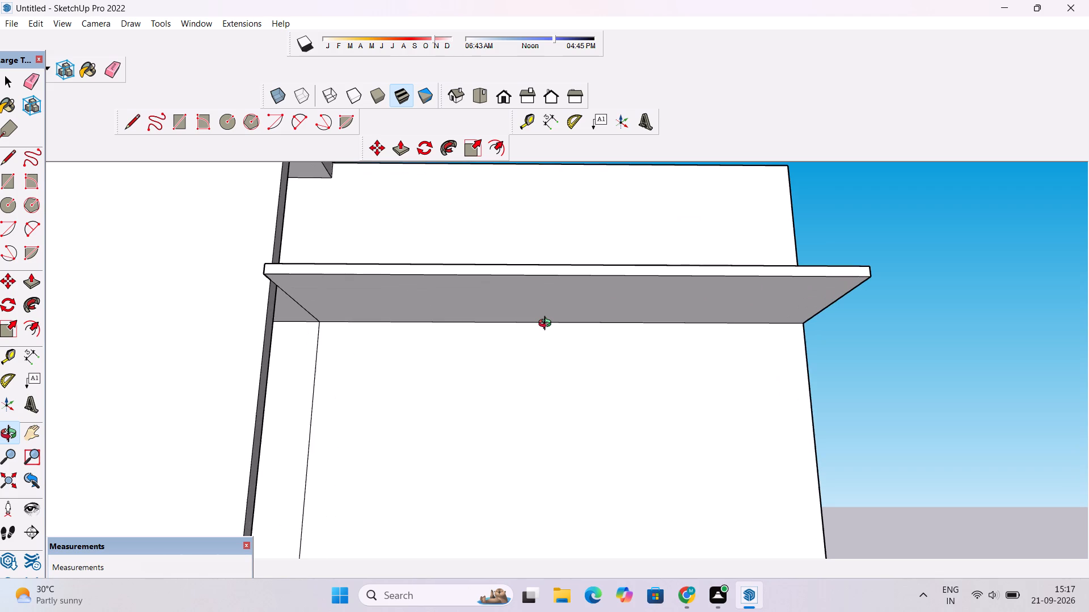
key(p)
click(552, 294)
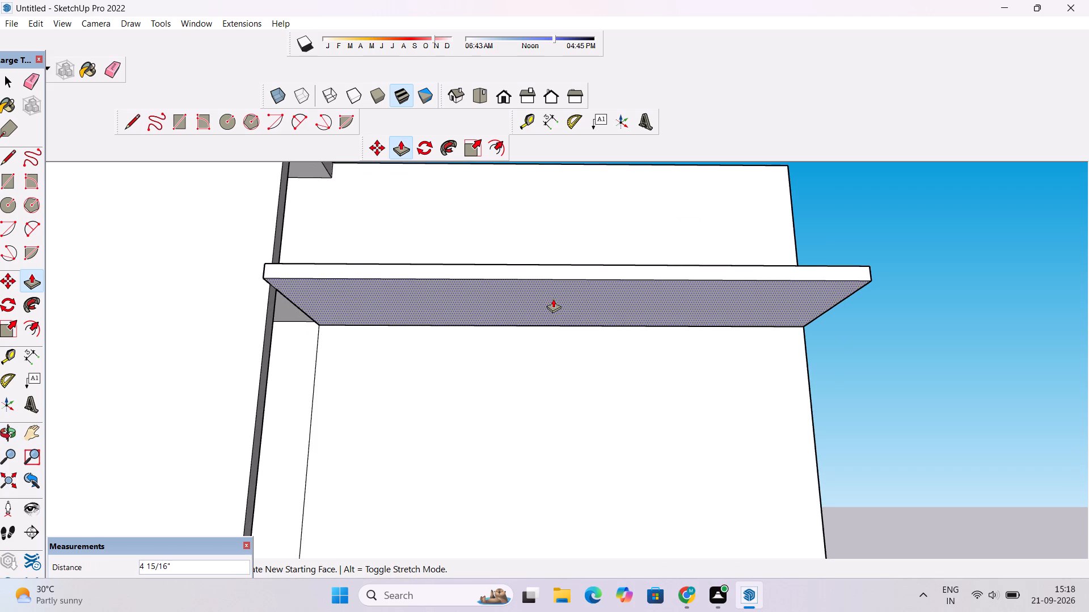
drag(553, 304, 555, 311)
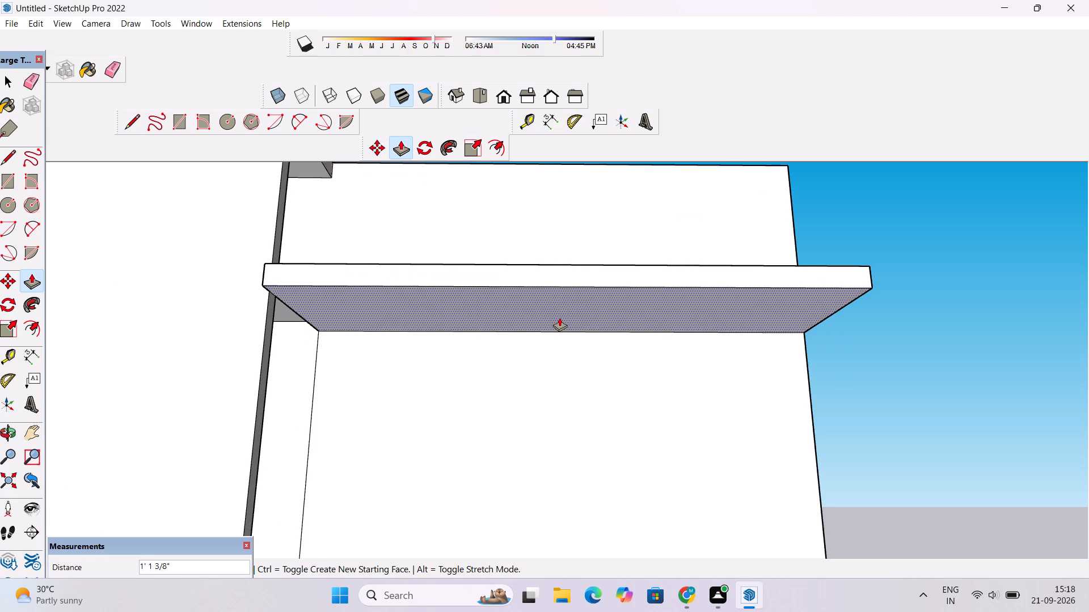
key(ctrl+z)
Thicken the upper balcony slab by pushing/pulling its underside down 1'.
click(556, 284)
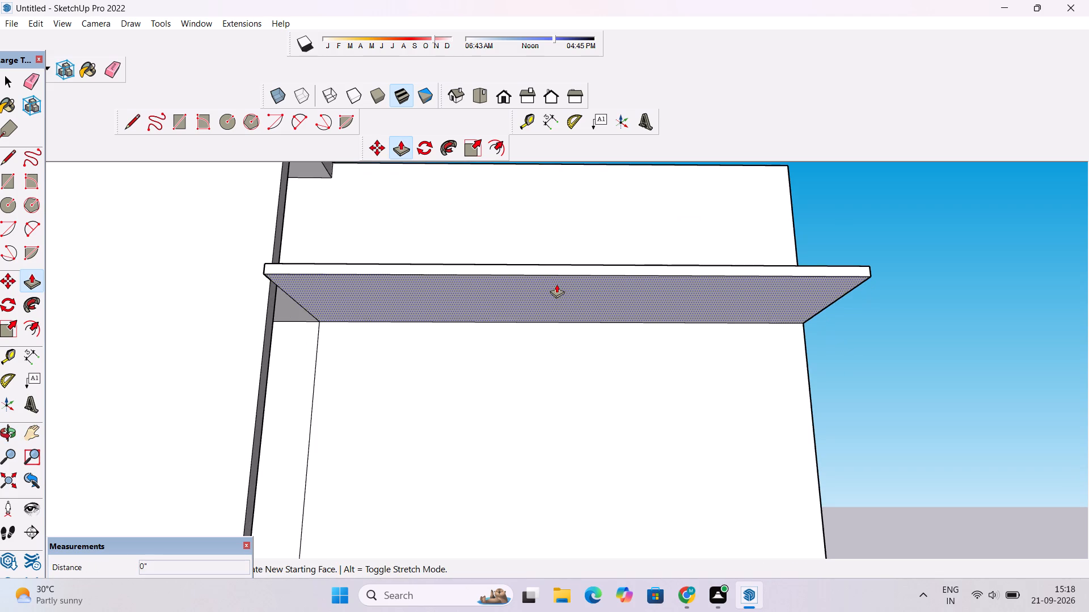
text(1')
key(Return)
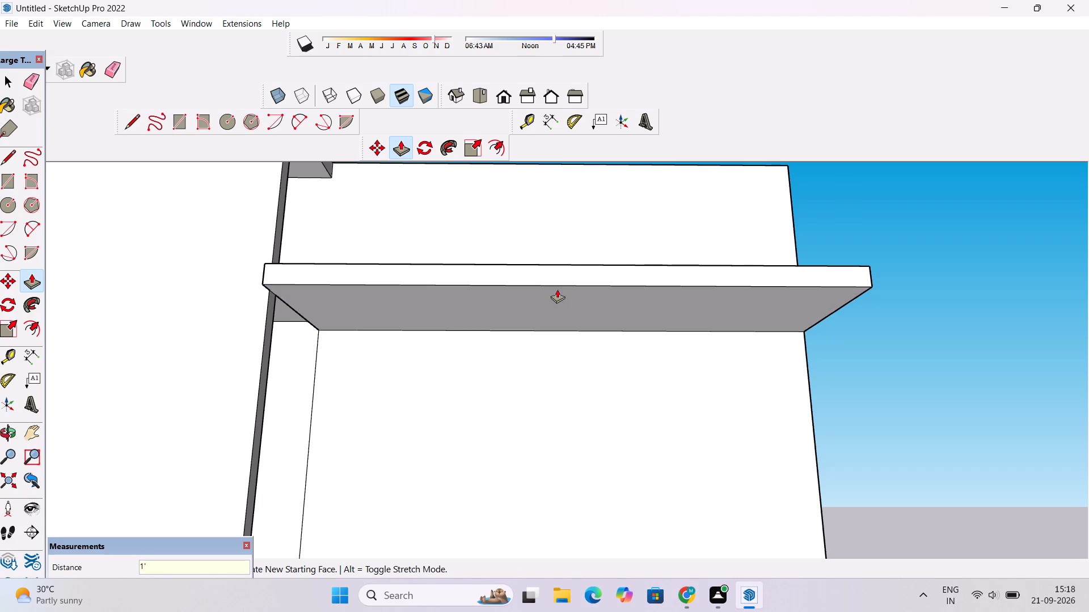
scroll(557, 293, down, 8)
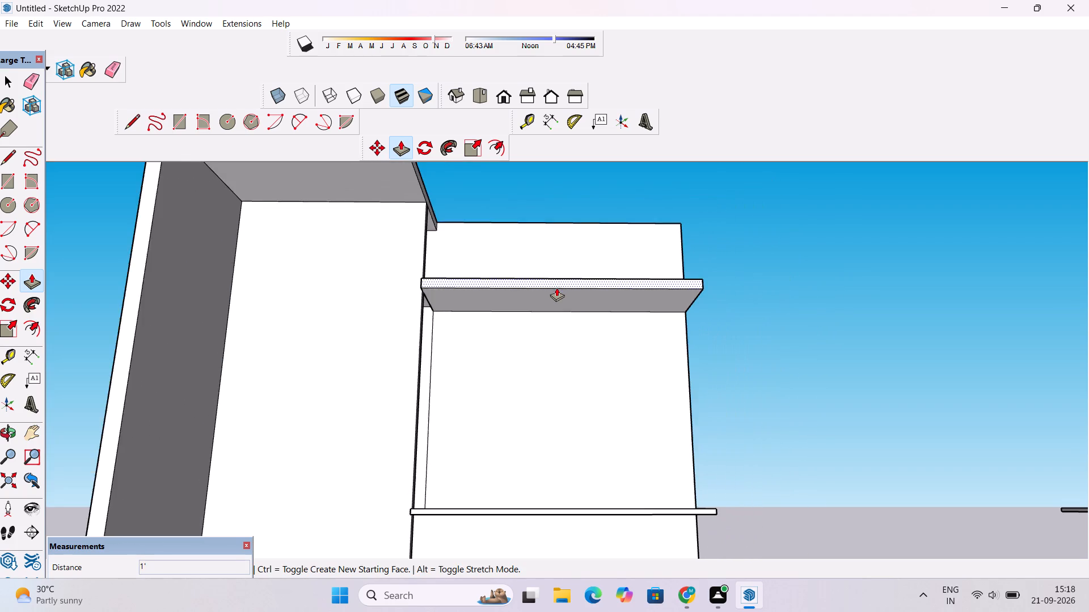
Thicken the lower balcony slab by pushing/pulling its underside down 1'.
key(o)
scroll(556, 277, down, 8)
drag(552, 273, 551, 346)
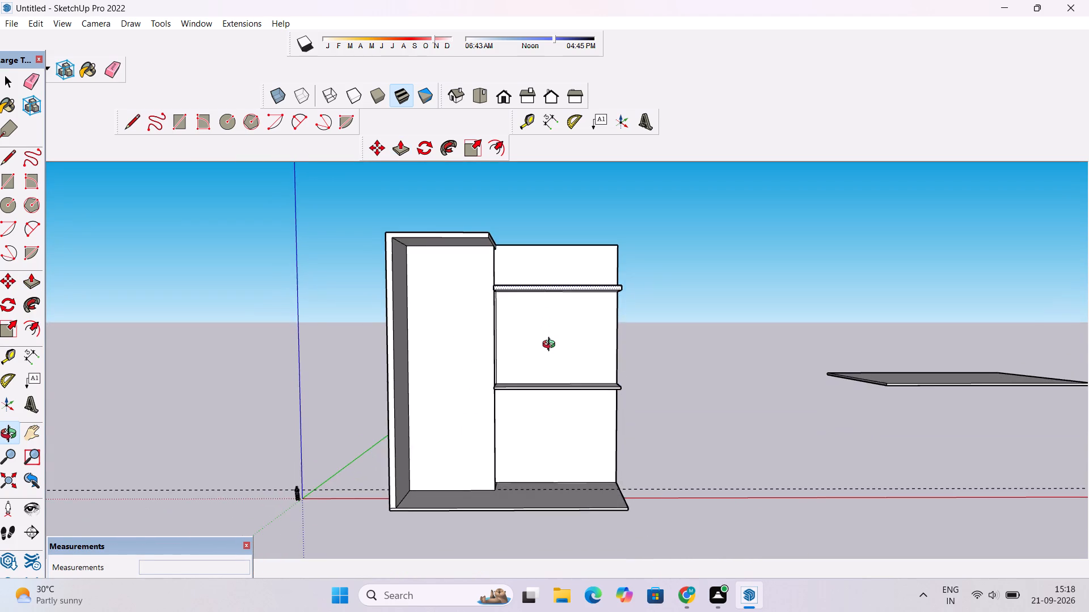
scroll(551, 346, down, 2)
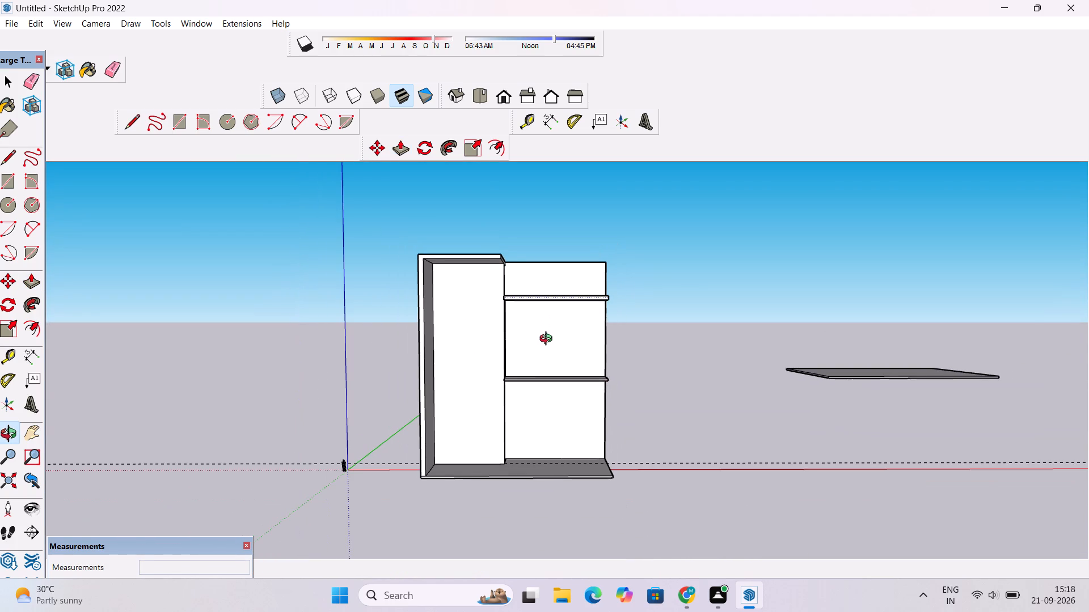
scroll(548, 340, down, 2)
shift+drag(548, 344, 554, 306)
scroll(553, 313, up, 9)
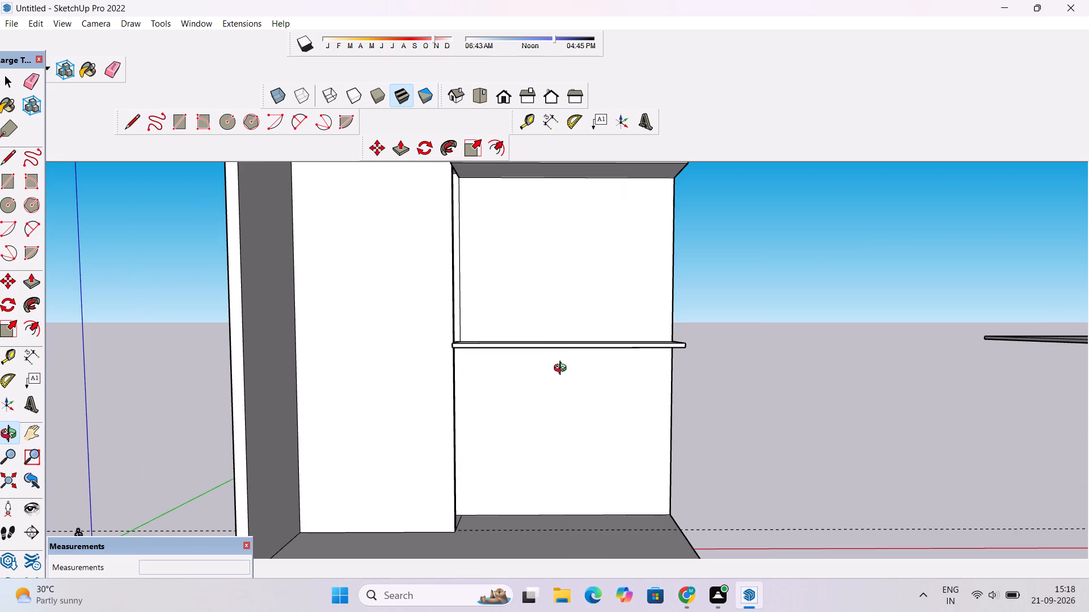
drag(566, 380, 584, 311)
shift+drag(587, 324, 559, 336)
drag(559, 364, 547, 322)
drag(535, 321, 519, 334)
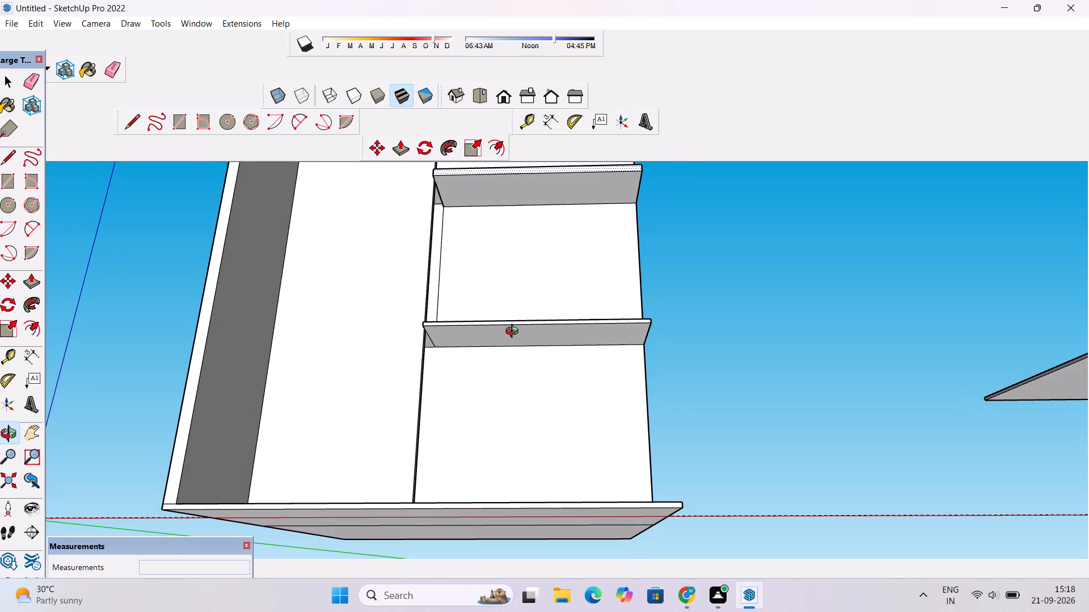
key(p)
click(525, 331)
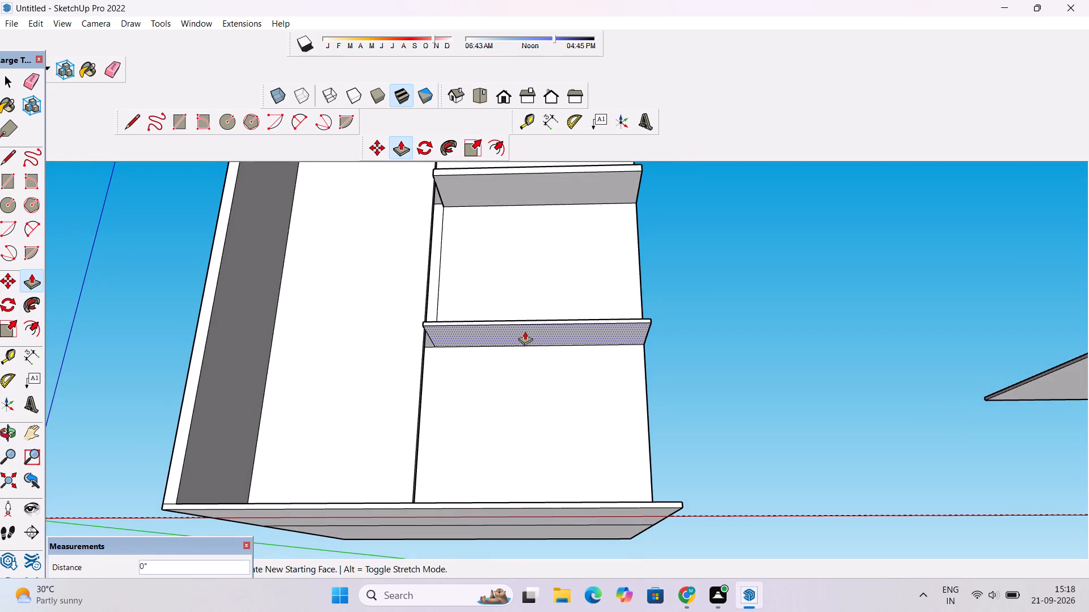
key(1)
key(apostrophe)
key(Return)
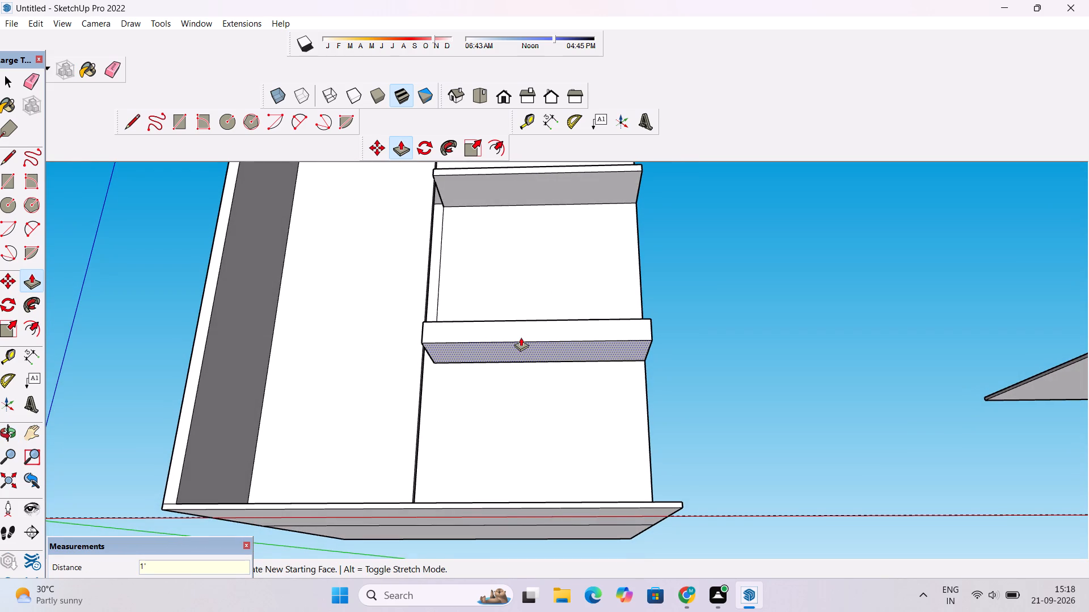
Examine both thickened balcony slabs, the side wall and the canopy frame from several angles.
key(o)
scroll(517, 335, down, 5)
drag(523, 331, 541, 409)
scroll(546, 290, up, 3)
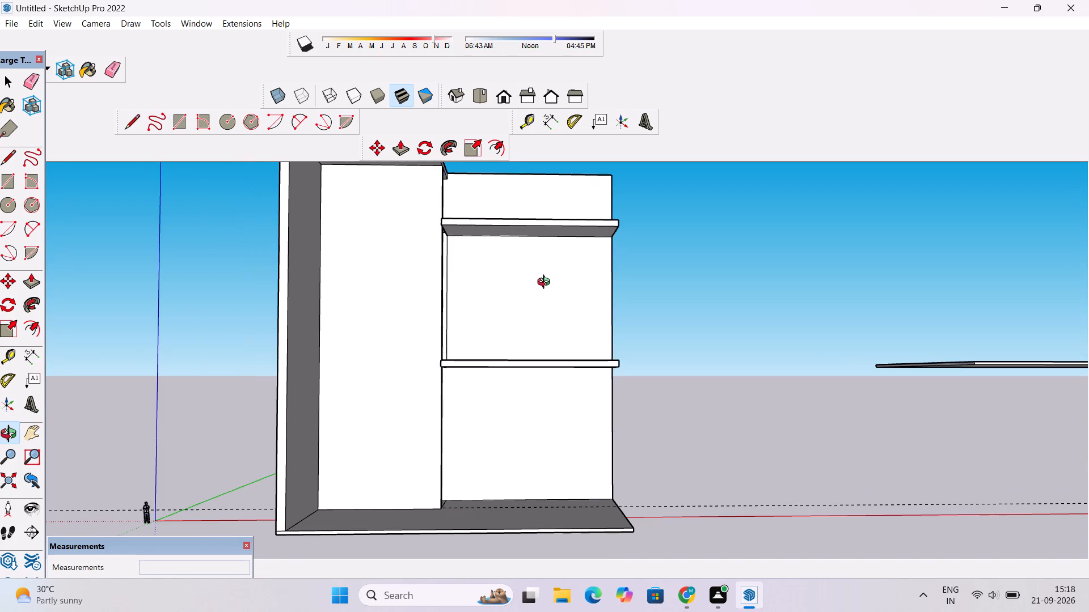
scroll(505, 270, down, 4)
drag(506, 305, 641, 382)
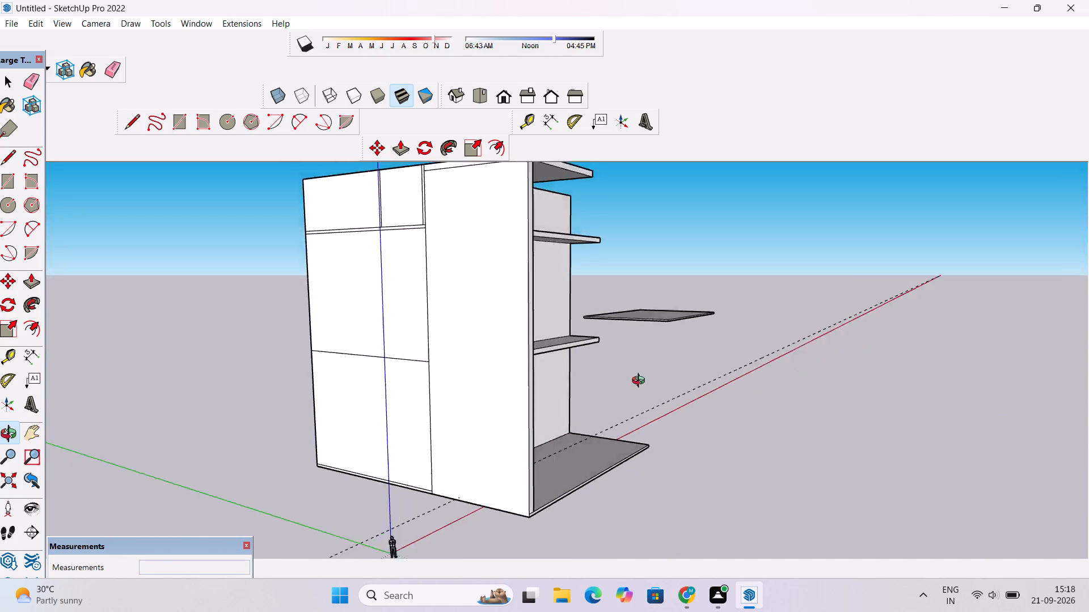
drag(641, 382, 537, 392)
scroll(522, 335, down, 4)
drag(560, 286, 566, 342)
scroll(564, 338, up, 2)
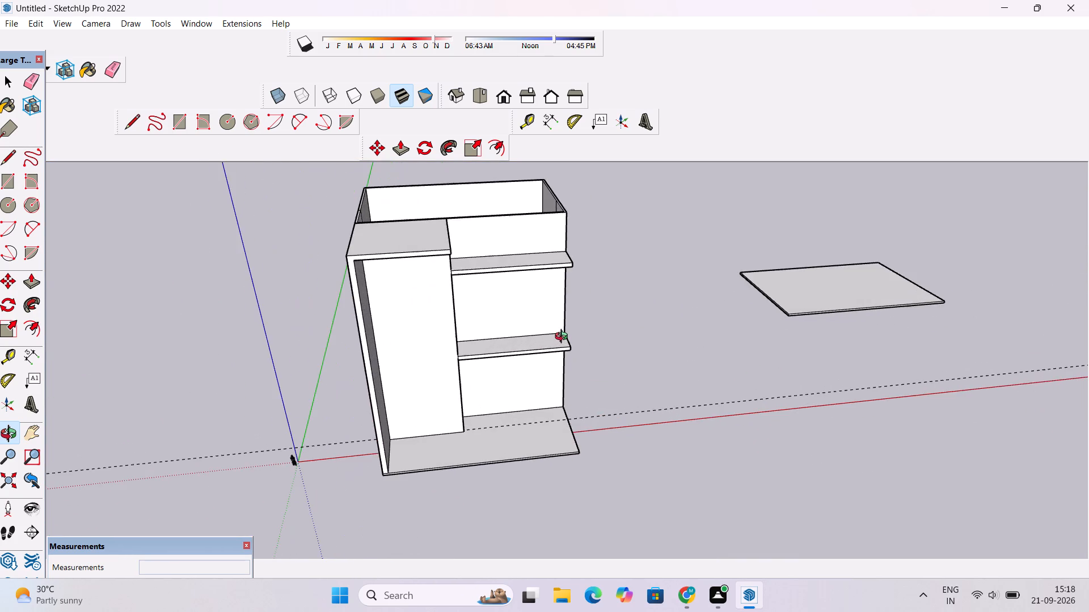
drag(564, 338, 564, 427)
scroll(512, 295, up, 6)
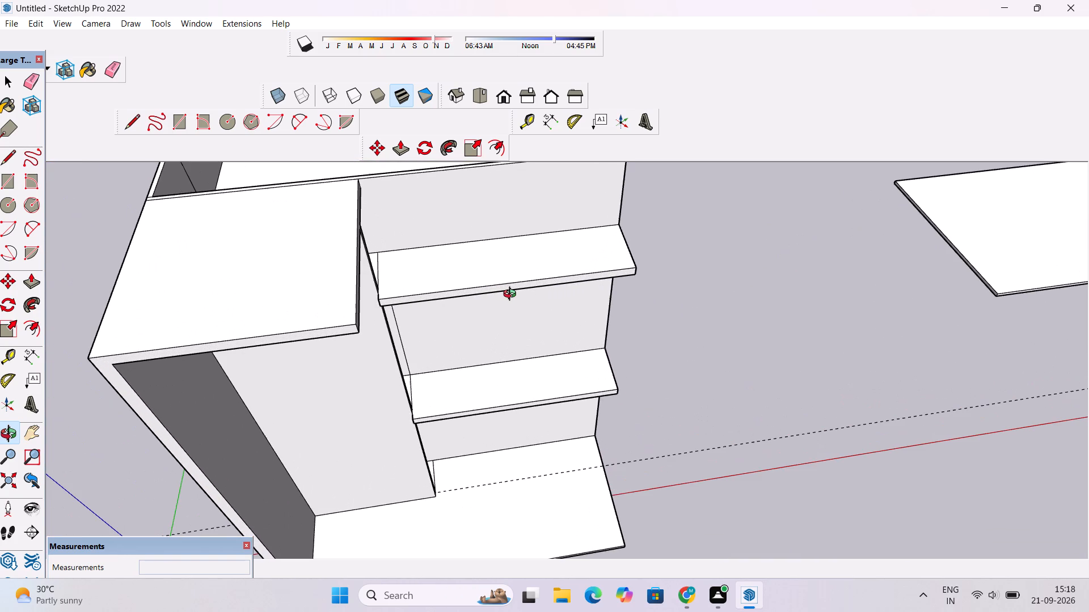
shift+drag(510, 287, 504, 309)
scroll(504, 309, down, 2)
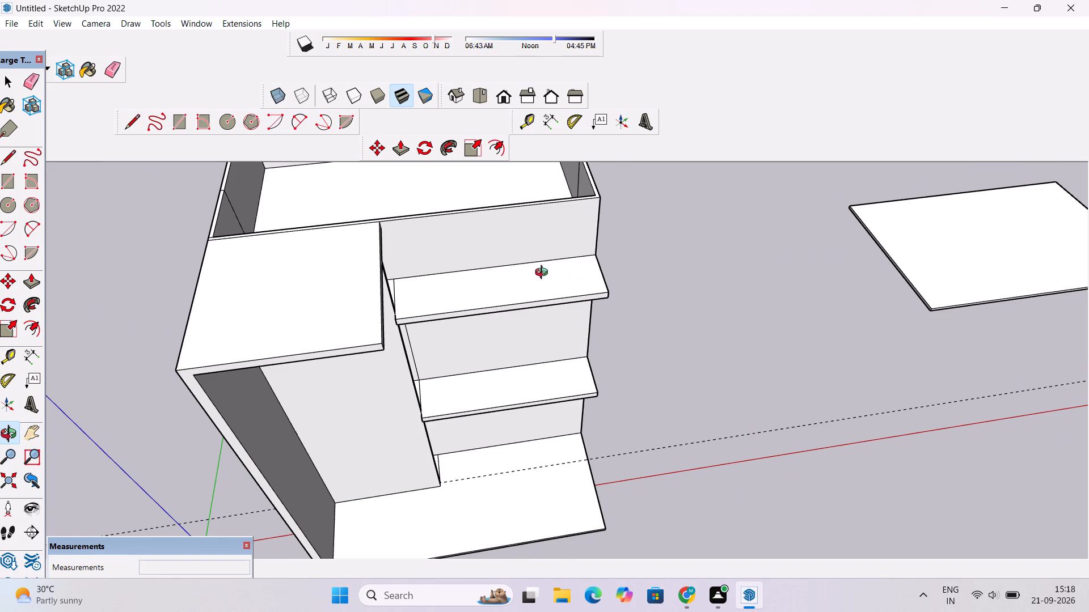
scroll(534, 270, down, 9)
shift+drag(539, 294, 550, 292)
scroll(496, 309, up, 9)
drag(491, 313, 466, 237)
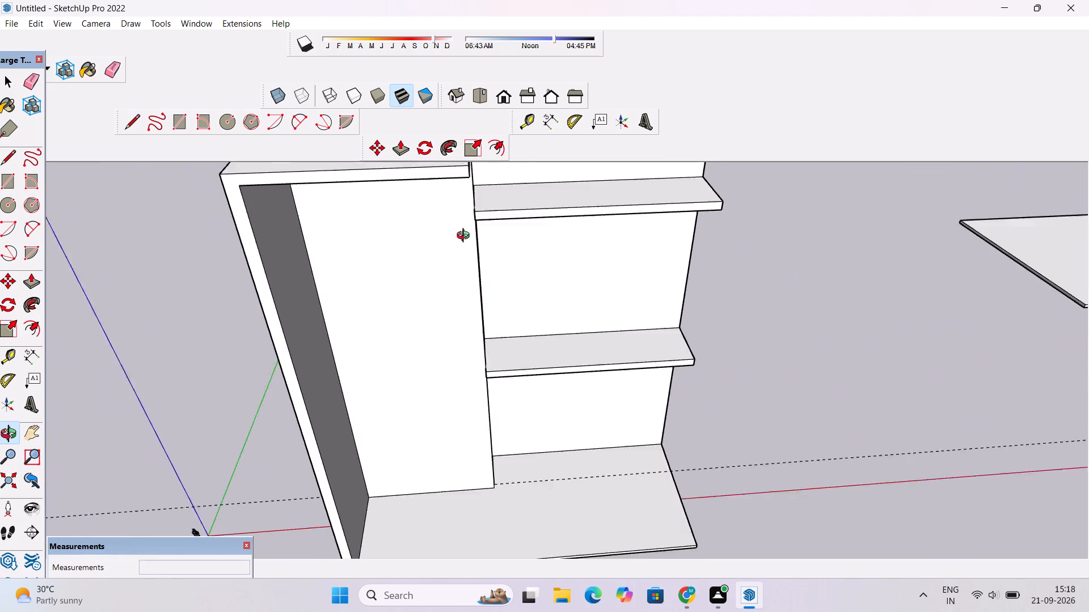
drag(466, 237, 465, 234)
drag(465, 233, 528, 290)
shift+scroll(528, 290, up, 3)
drag(528, 297, 516, 261)
scroll(514, 257, down, 5)
shift+drag(521, 261, 561, 302)
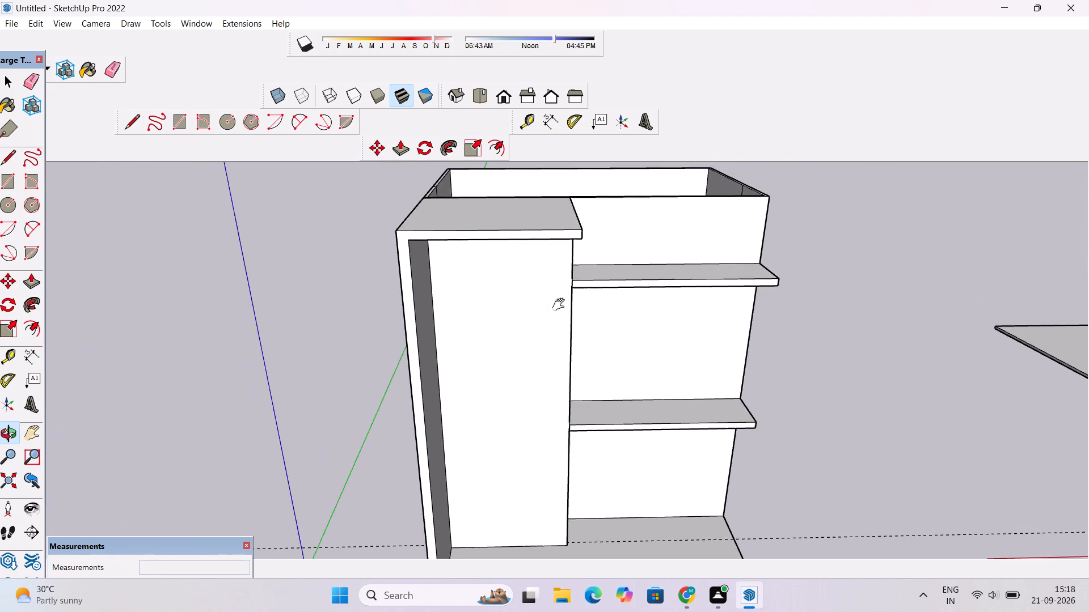
drag(561, 306, 537, 254)
scroll(537, 254, down, 1)
drag(537, 254, 545, 261)
scroll(538, 263, up, 1)
shift+click(538, 263)
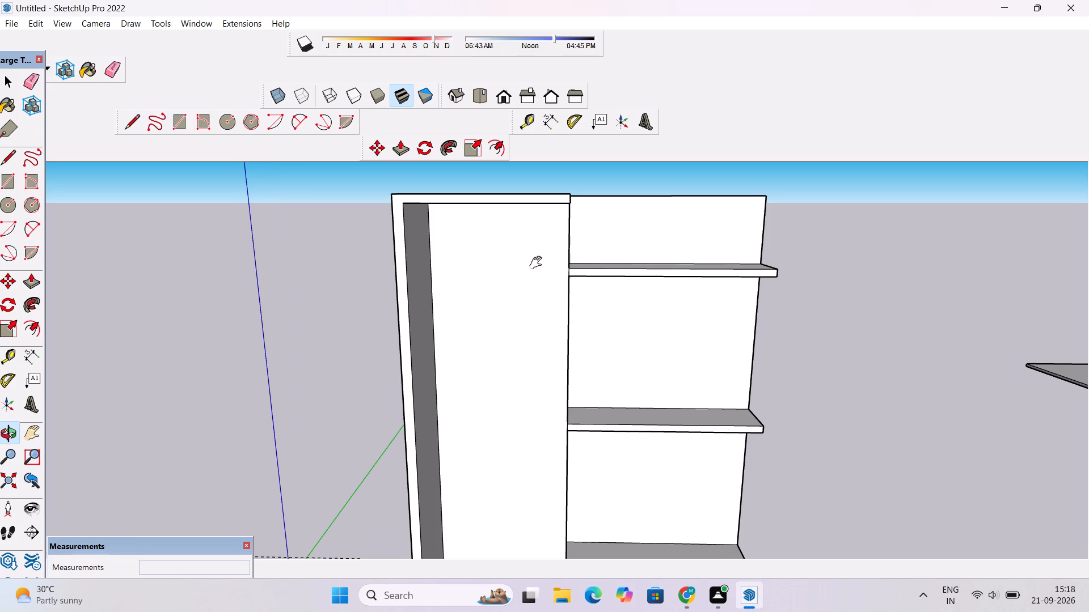
drag(531, 266, 535, 254)
scroll(478, 243, up, 2)
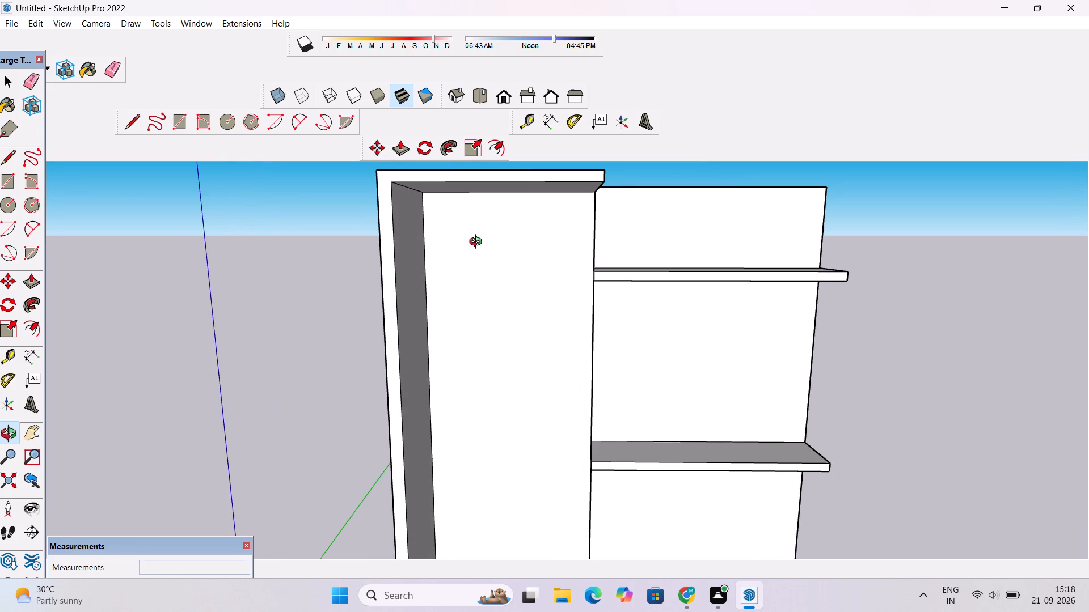
shift+drag(483, 247, 497, 262)
drag(510, 299, 511, 299)
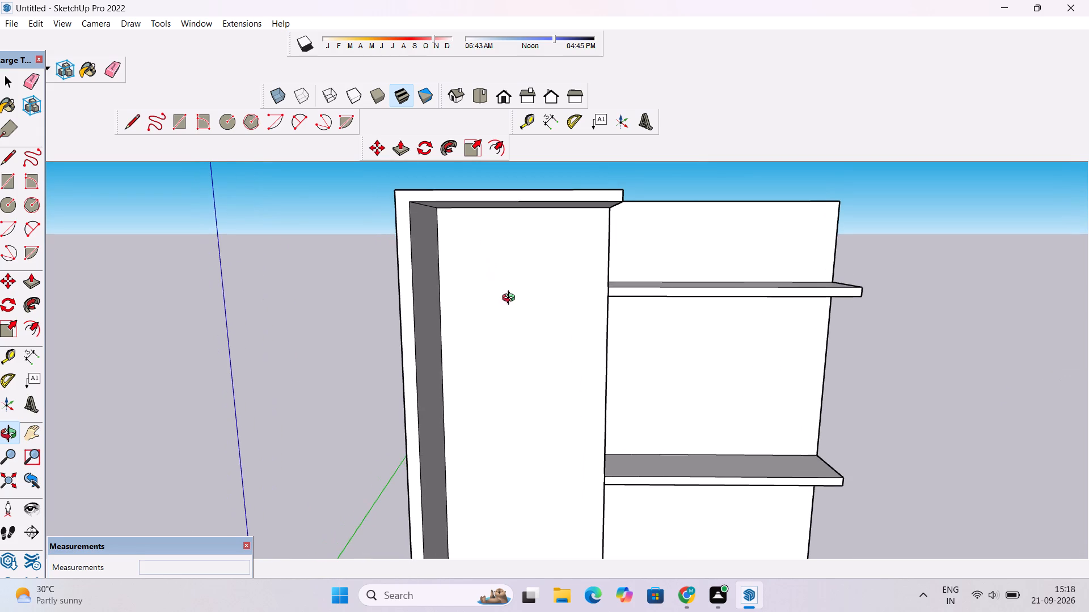
drag(511, 299, 509, 282)
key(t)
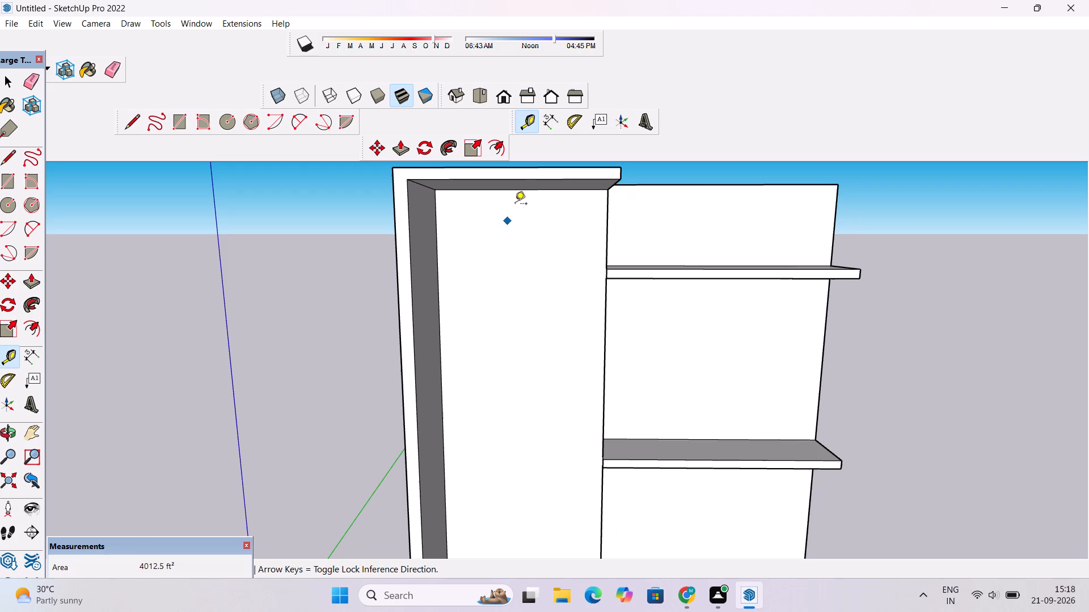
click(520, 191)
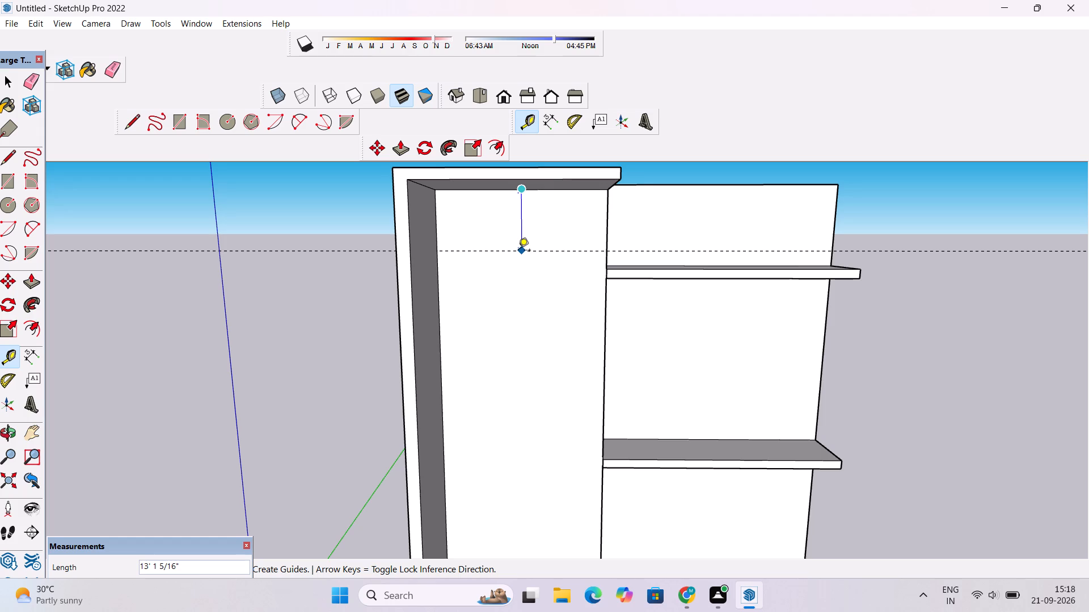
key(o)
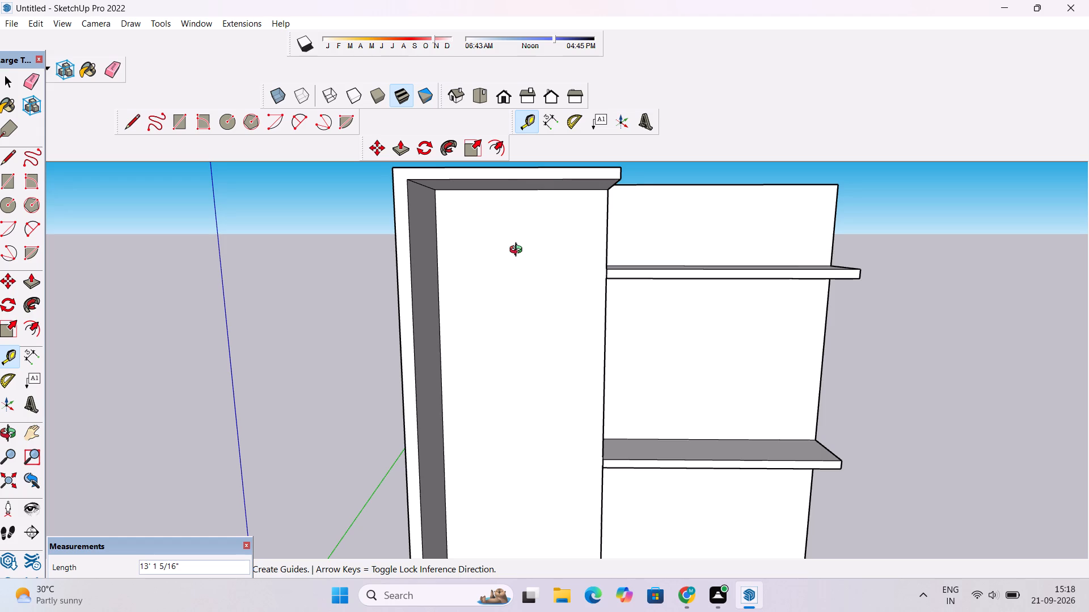
Examine the canopy, the upper balcony slab and their junctions with the front wall from the front and side.
scroll(521, 255, down, 5)
shift+drag(569, 265, 485, 286)
shift+scroll(478, 286, down, 6)
shift+scroll(538, 284, up, 2)
shift+drag(512, 289, 488, 298)
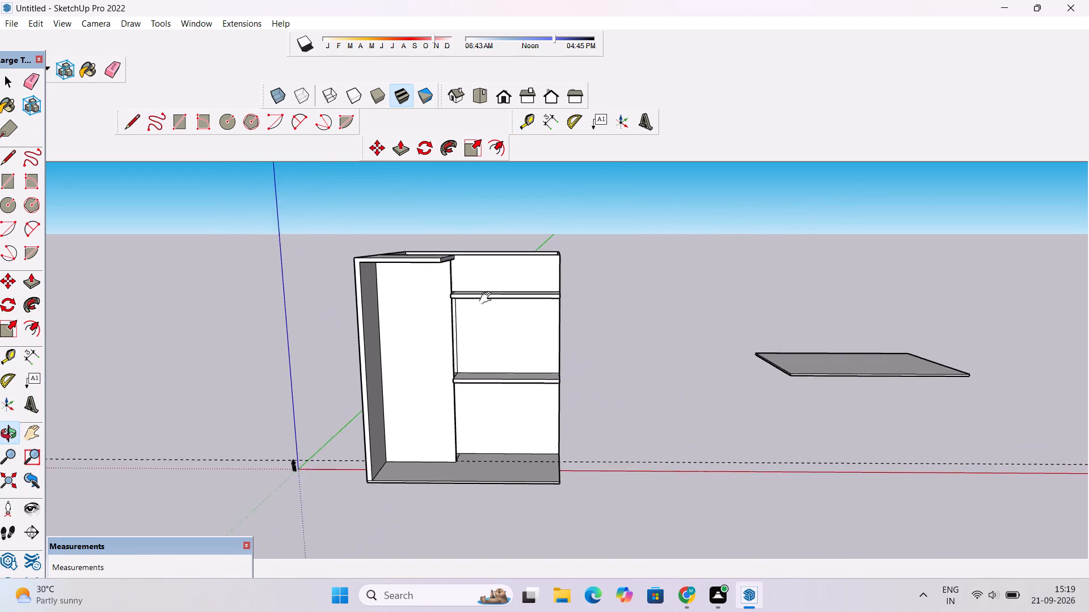
shift+drag(488, 298, 378, 337)
scroll(334, 322, up, 10)
drag(352, 309, 473, 278)
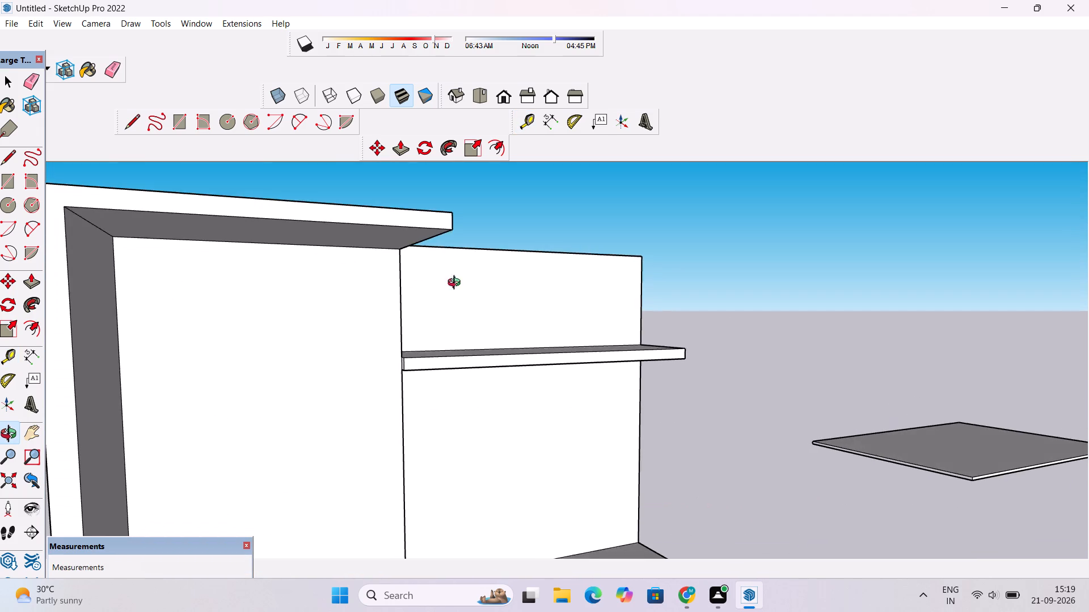
drag(550, 286, 422, 310)
drag(381, 310, 522, 300)
scroll(546, 302, up, 4)
drag(626, 309, 420, 337)
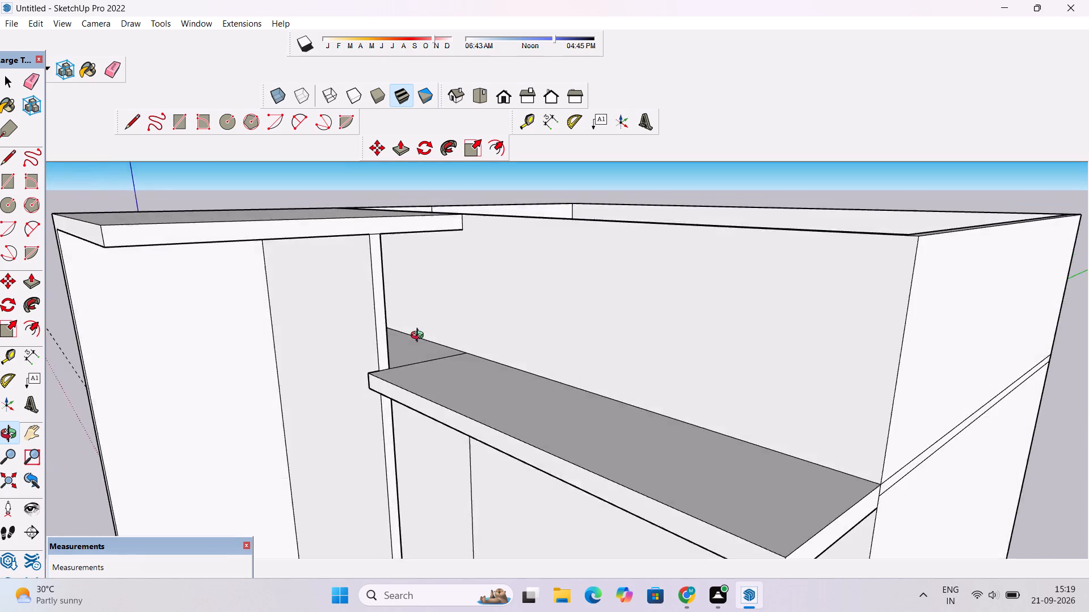
drag(420, 337, 543, 362)
scroll(543, 350, down, 5)
drag(516, 363, 672, 352)
drag(671, 352, 623, 329)
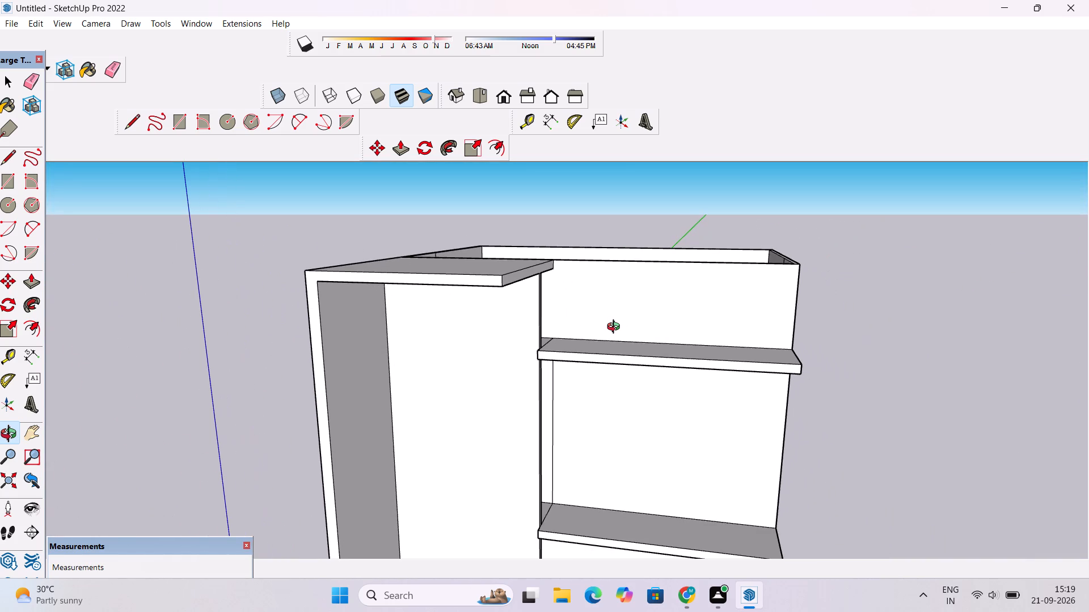
scroll(609, 317, down, 4)
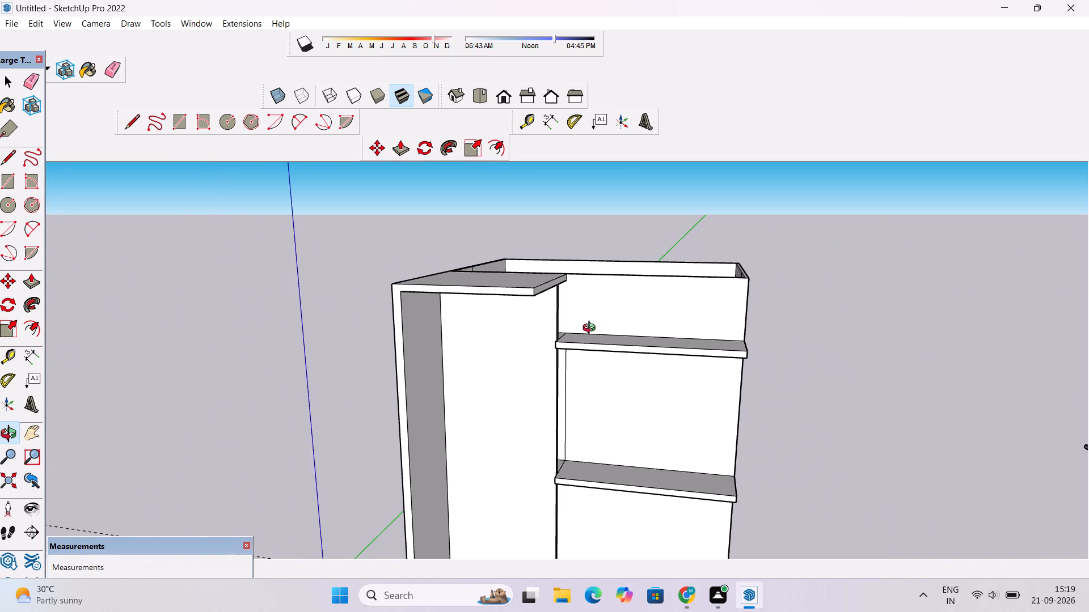
drag(591, 331, 639, 311)
drag(534, 371, 570, 299)
shift+scroll(571, 299, down, 4)
scroll(571, 292, up, 3)
shift+drag(571, 292, 552, 328)
scroll(552, 329, up, 3)
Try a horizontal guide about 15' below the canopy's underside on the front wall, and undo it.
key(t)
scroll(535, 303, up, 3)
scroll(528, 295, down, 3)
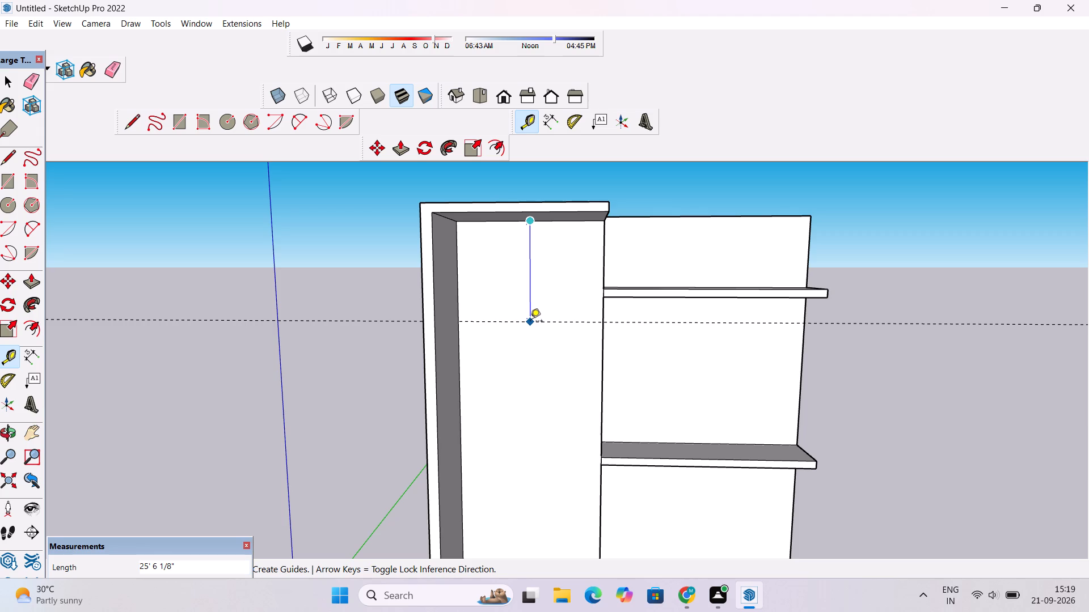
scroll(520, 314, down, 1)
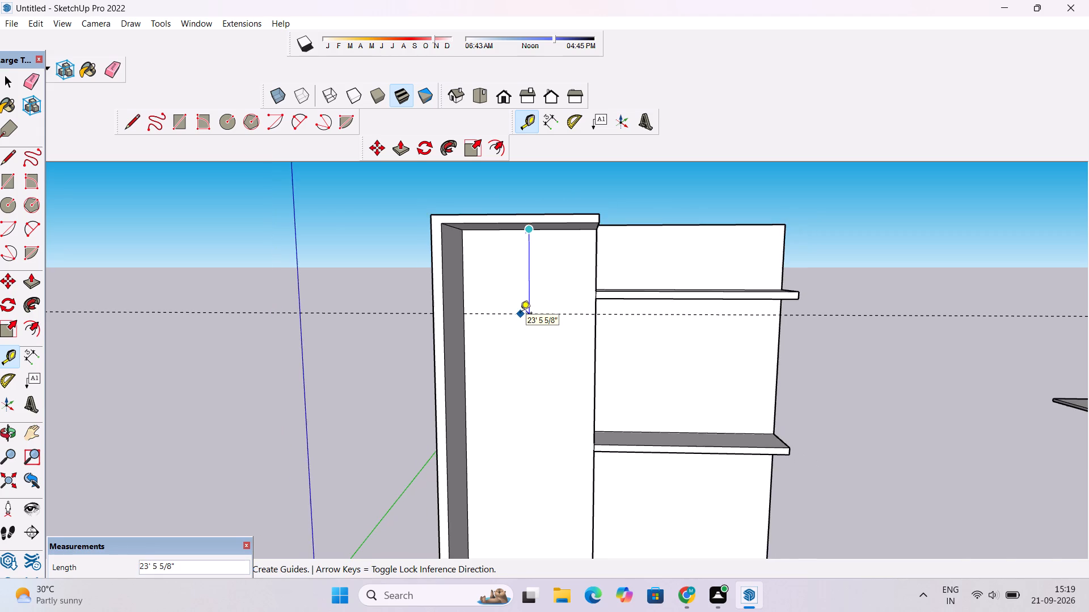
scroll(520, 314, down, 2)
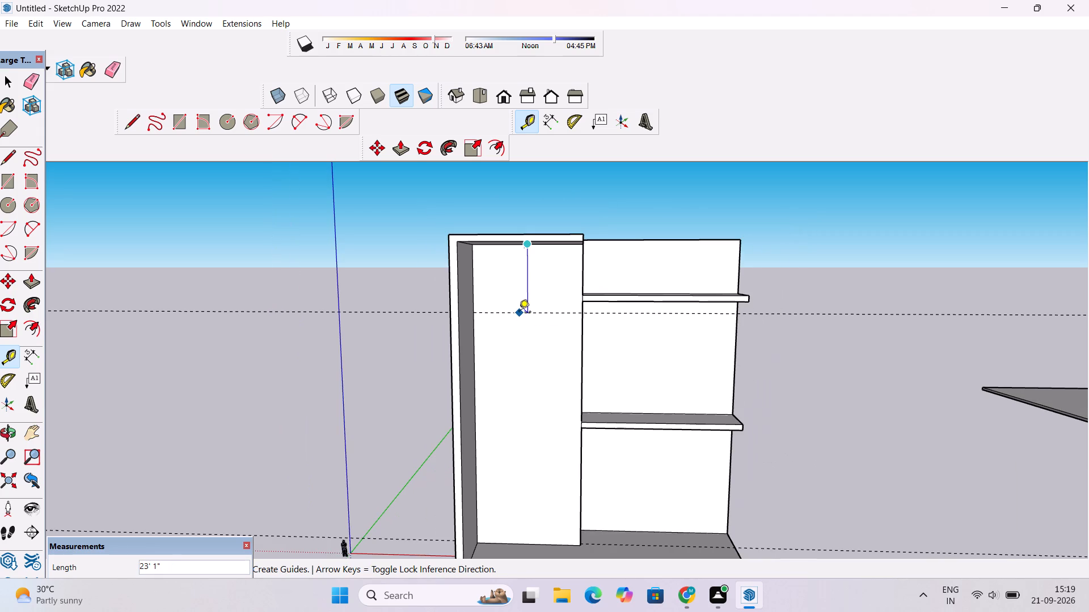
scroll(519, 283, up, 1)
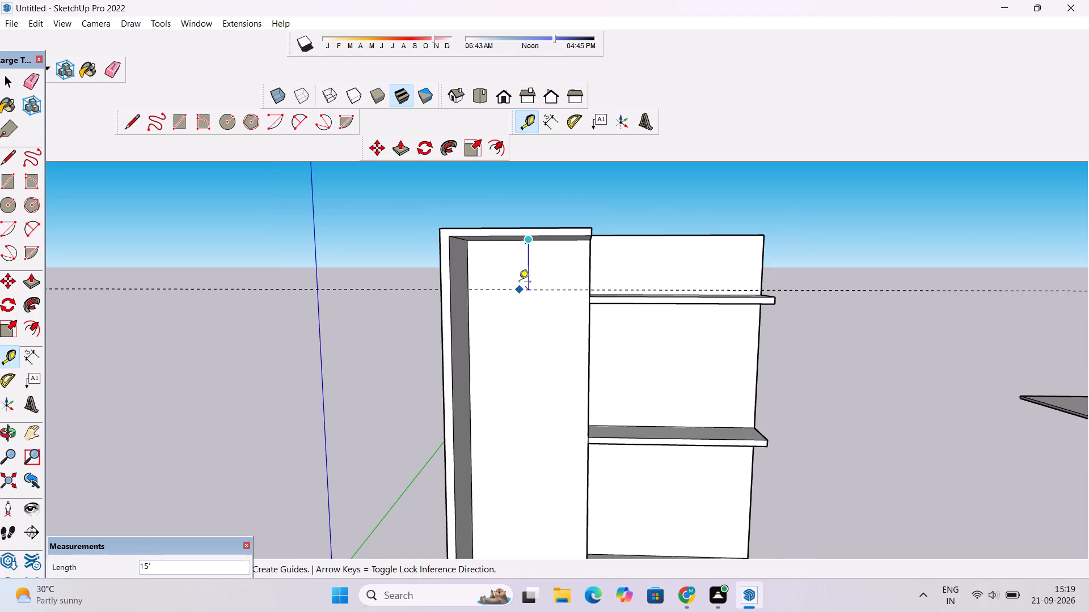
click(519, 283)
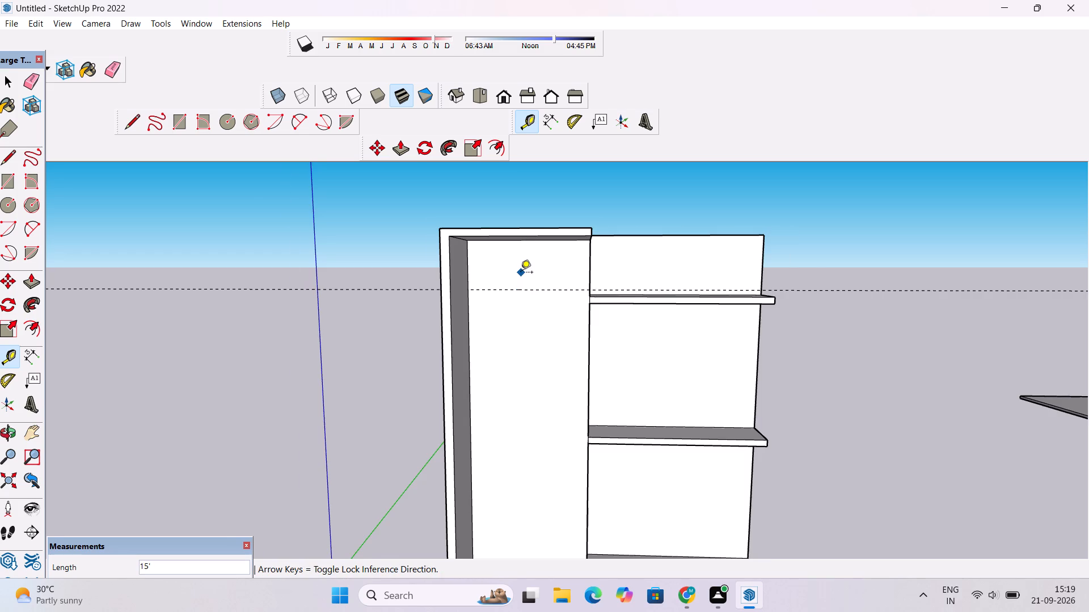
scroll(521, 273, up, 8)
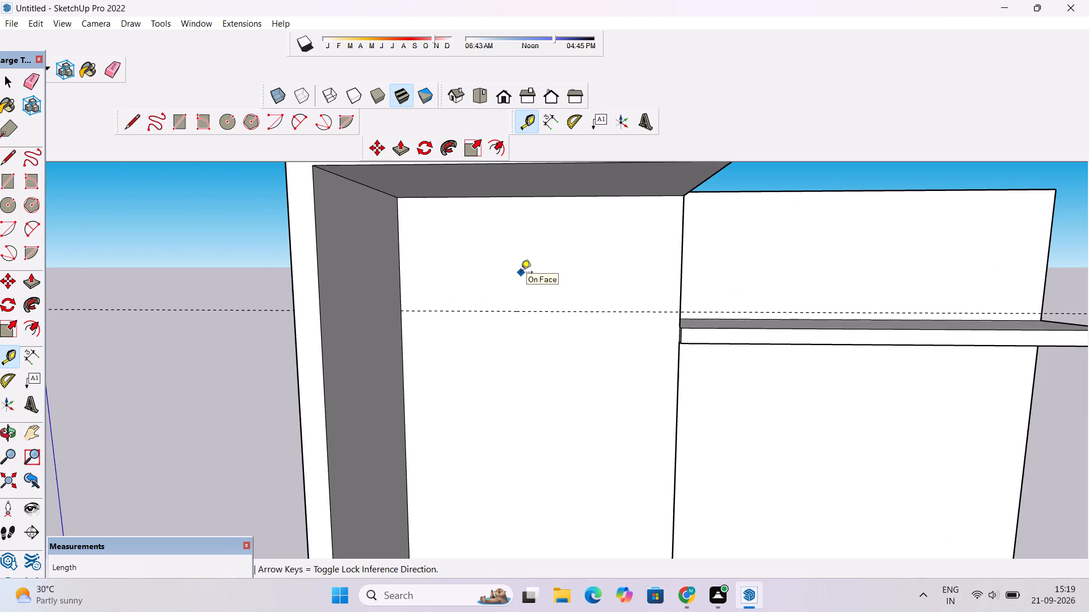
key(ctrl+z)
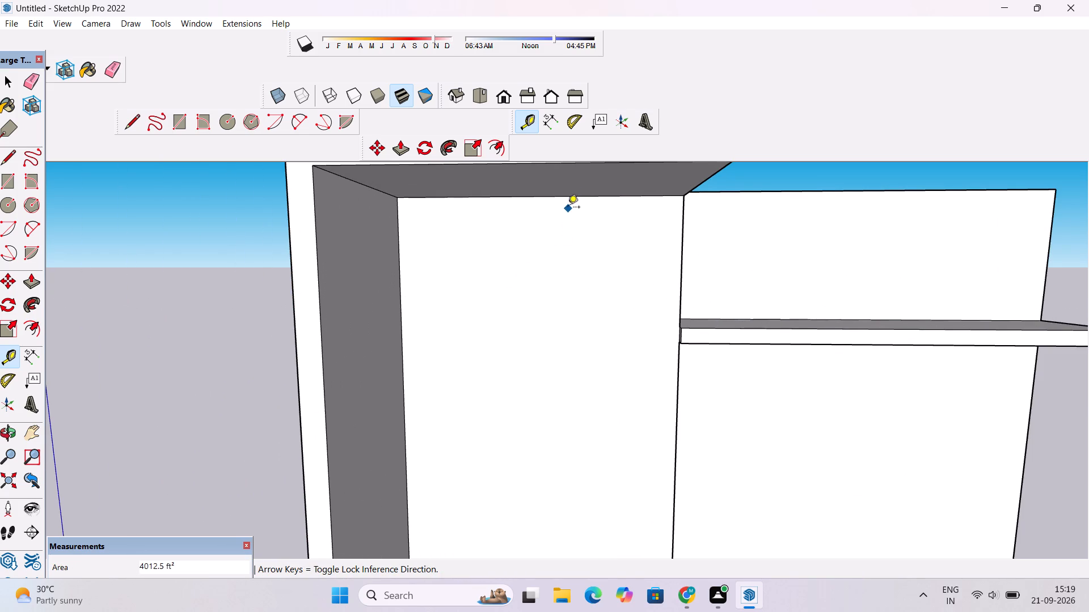
Place a horizontal guide on the front wall 12' below the edge where it meets the canopy's underside.
click(569, 197)
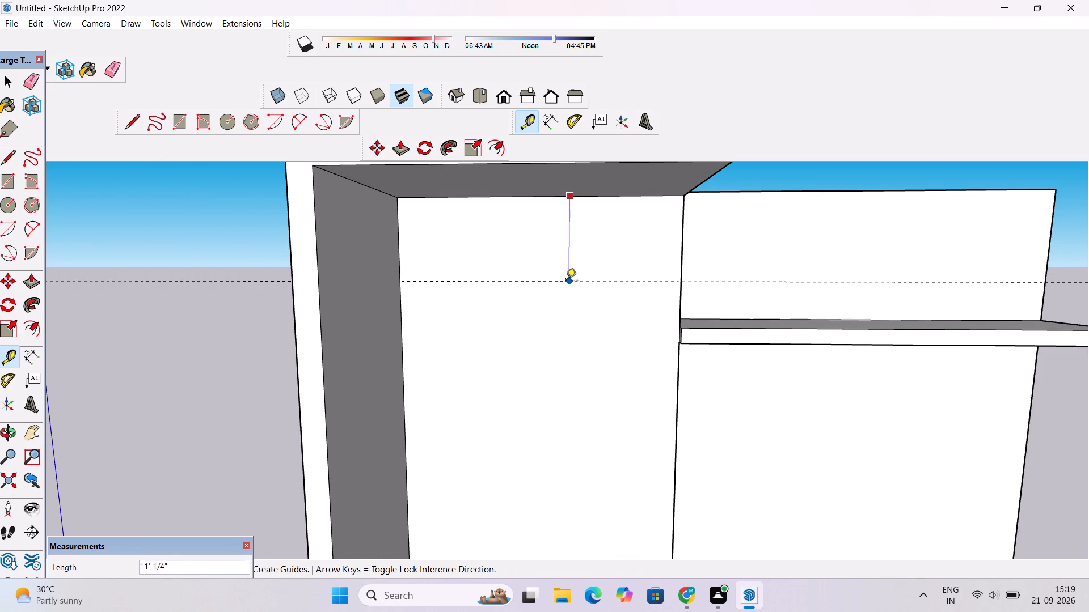
text(12')
key(Return)
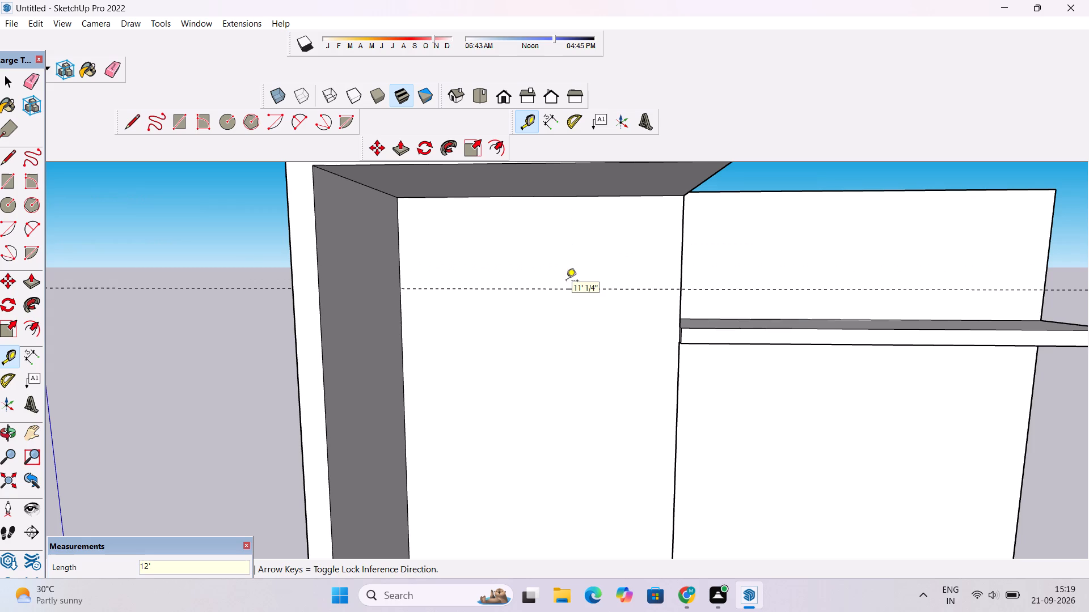
Place a second horizontal guide about 58' below the upper guide on the front wall beneath the canopy.
scroll(463, 210, down, 6)
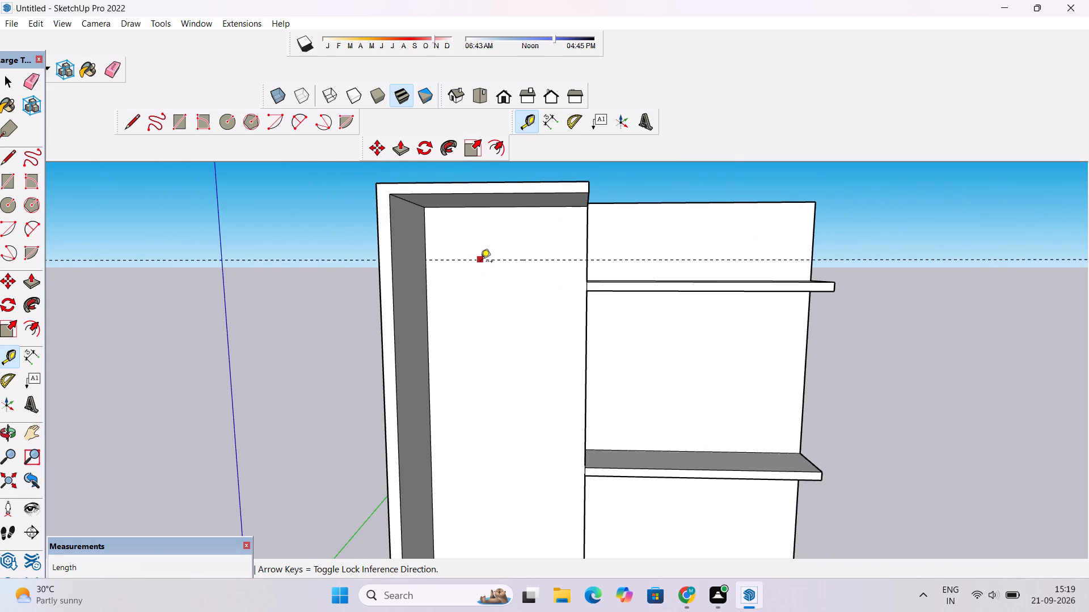
scroll(488, 252, down, 9)
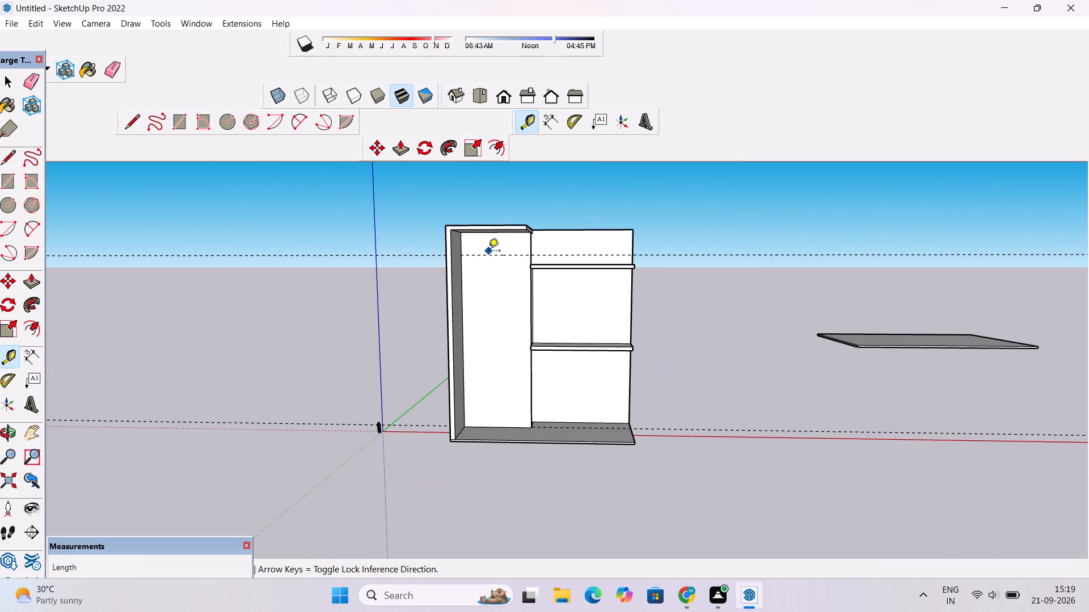
scroll(488, 252, down, 2)
scroll(511, 283, up, 4)
scroll(511, 280, down, 2)
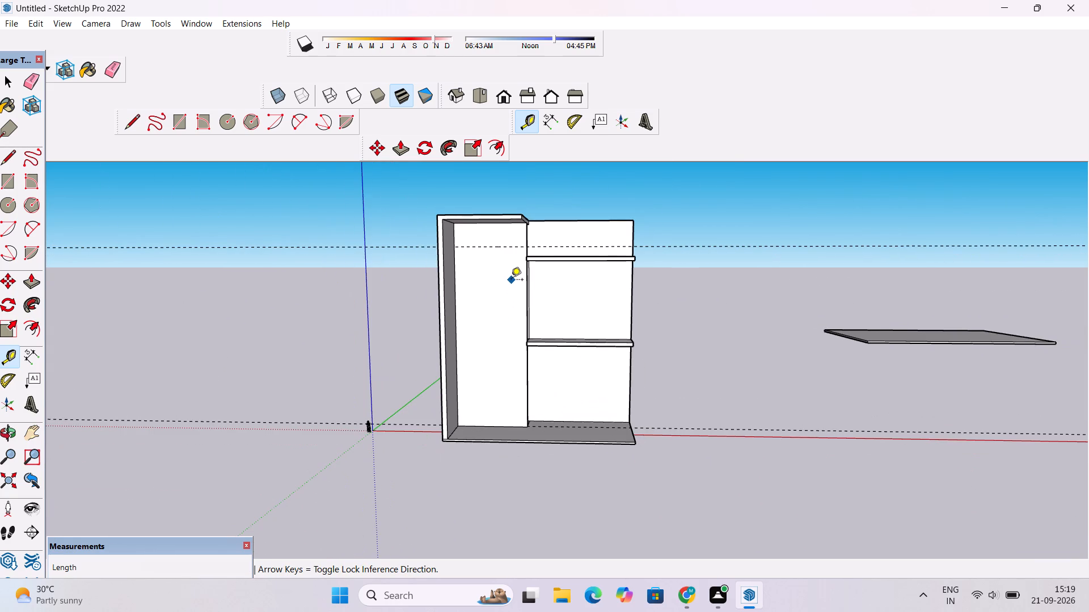
scroll(512, 280, up, 5)
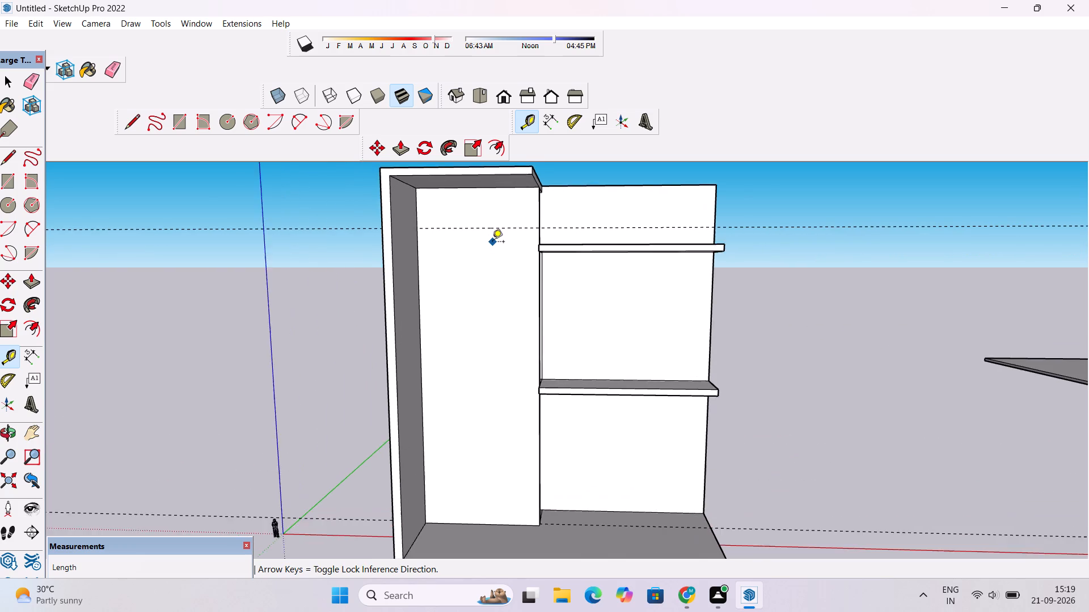
scroll(492, 243, up, 2)
scroll(492, 243, down, 2)
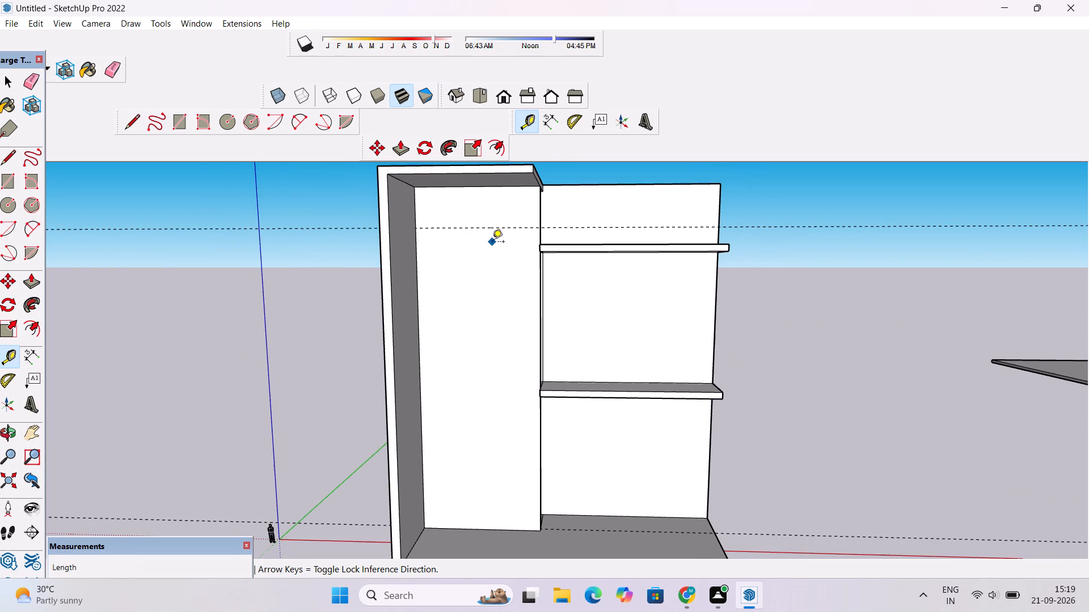
click(480, 228)
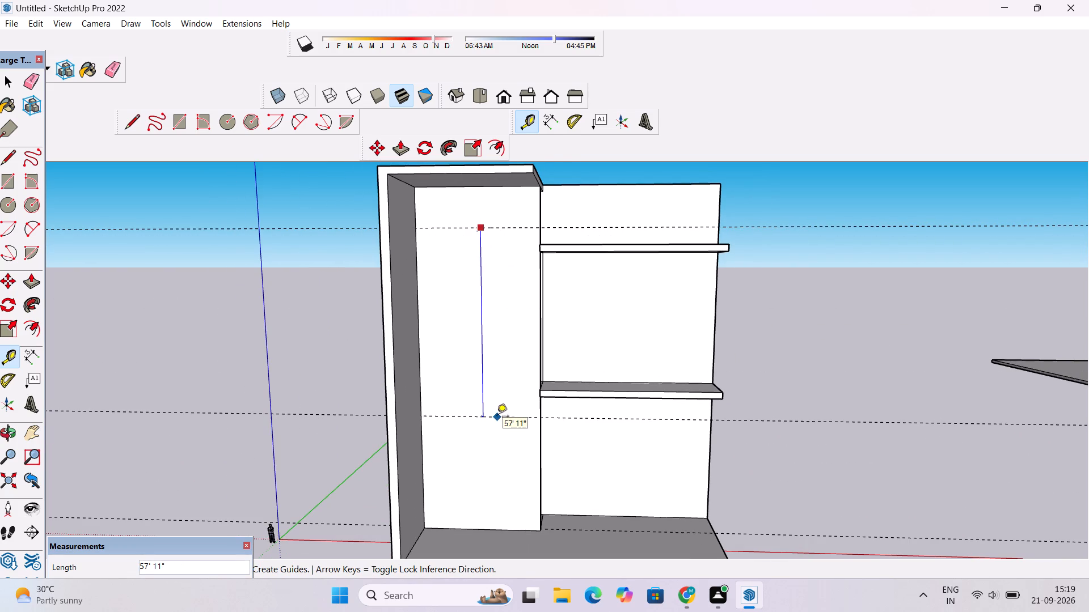
click(497, 418)
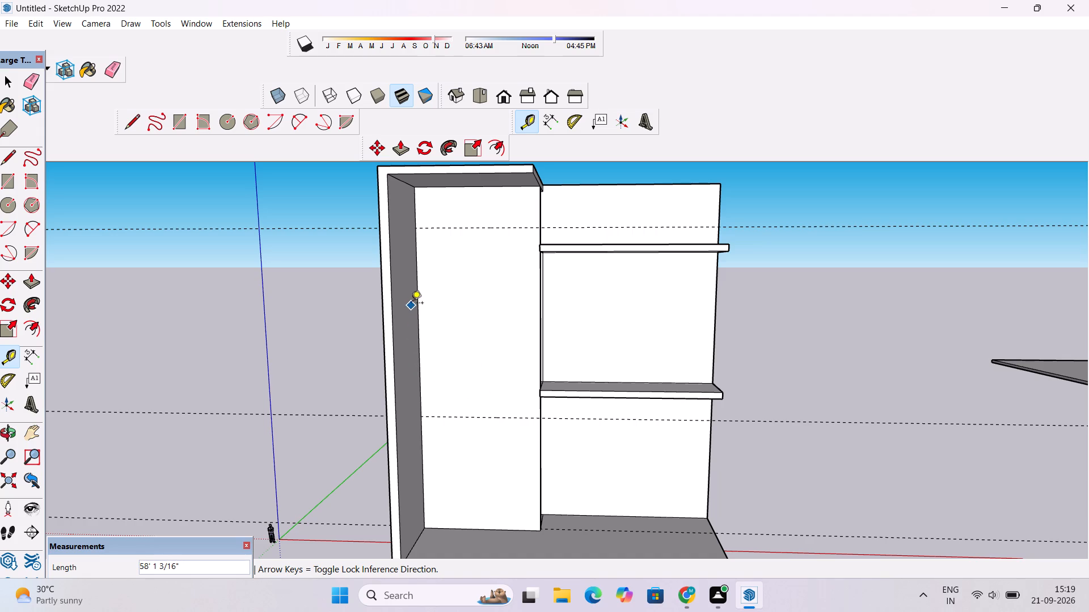
Place a vertical guide on the front wall 4' from its inner corner with the projecting side wall.
click(419, 288)
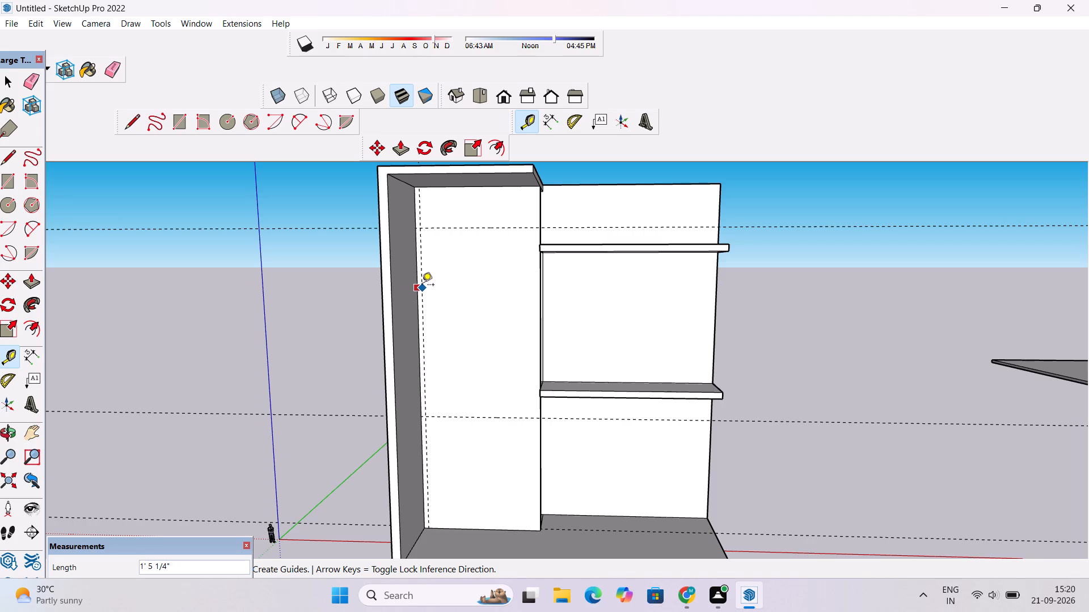
scroll(424, 286, up, 2)
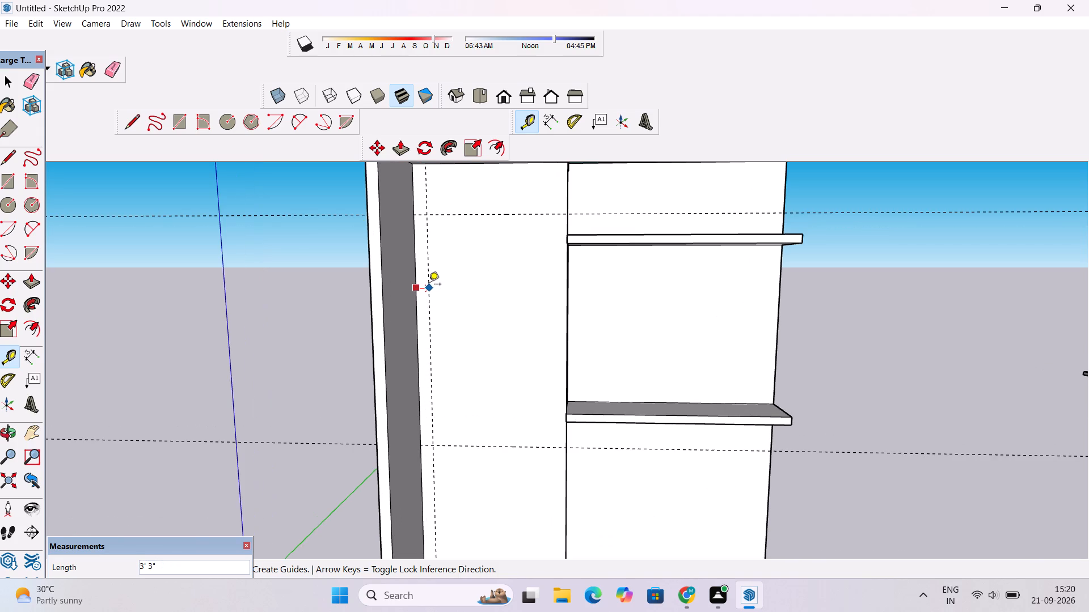
text(4')
key(Return)
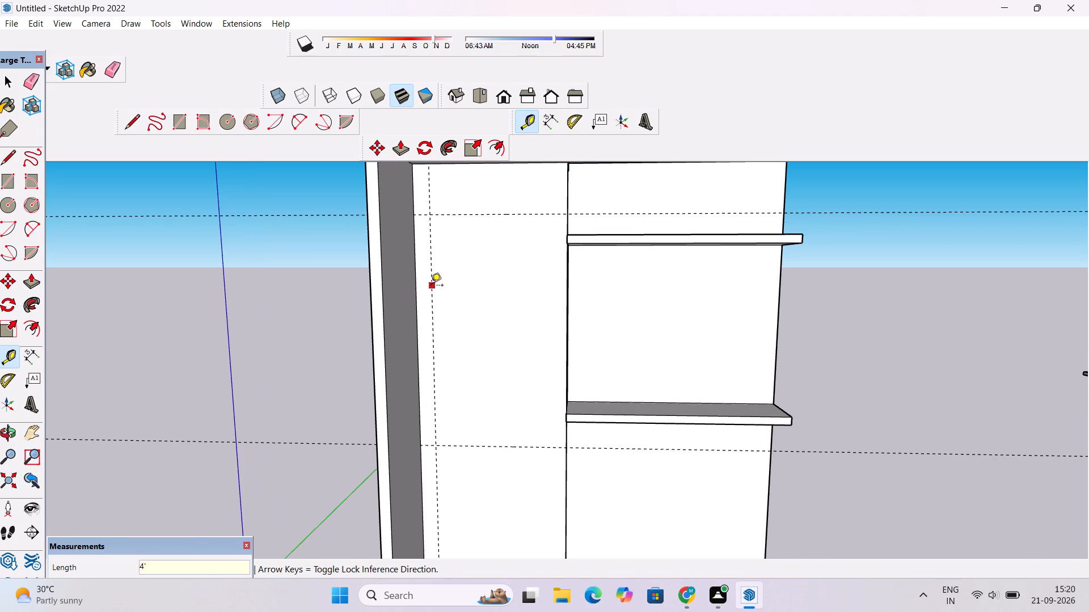
Place a second vertical guide on the front wall 10' beyond the first one, away from the side wall.
click(429, 252)
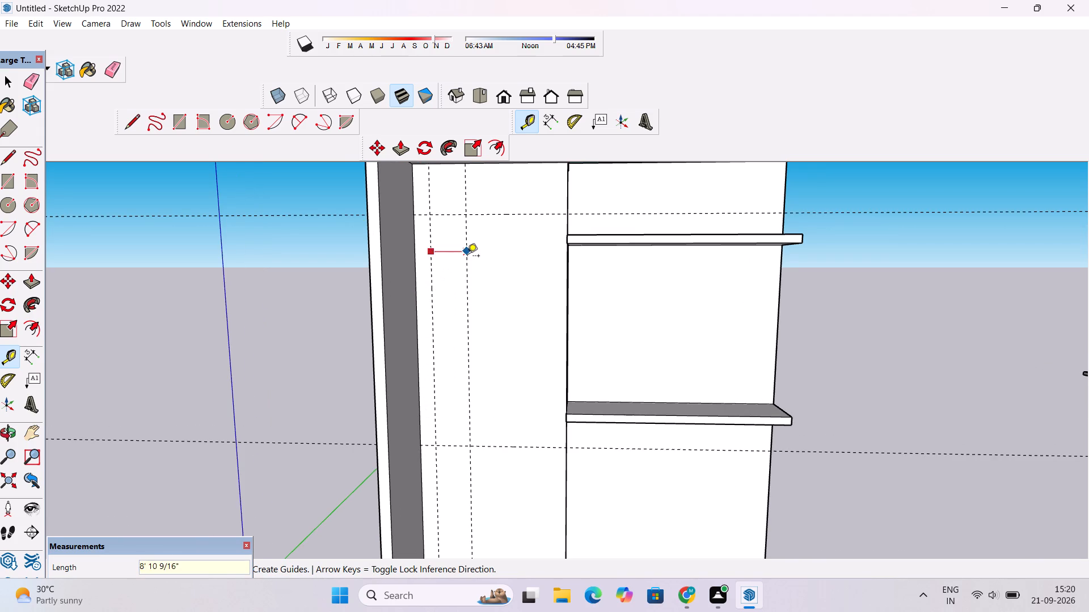
scroll(468, 257, down, 6)
scroll(482, 257, up, 5)
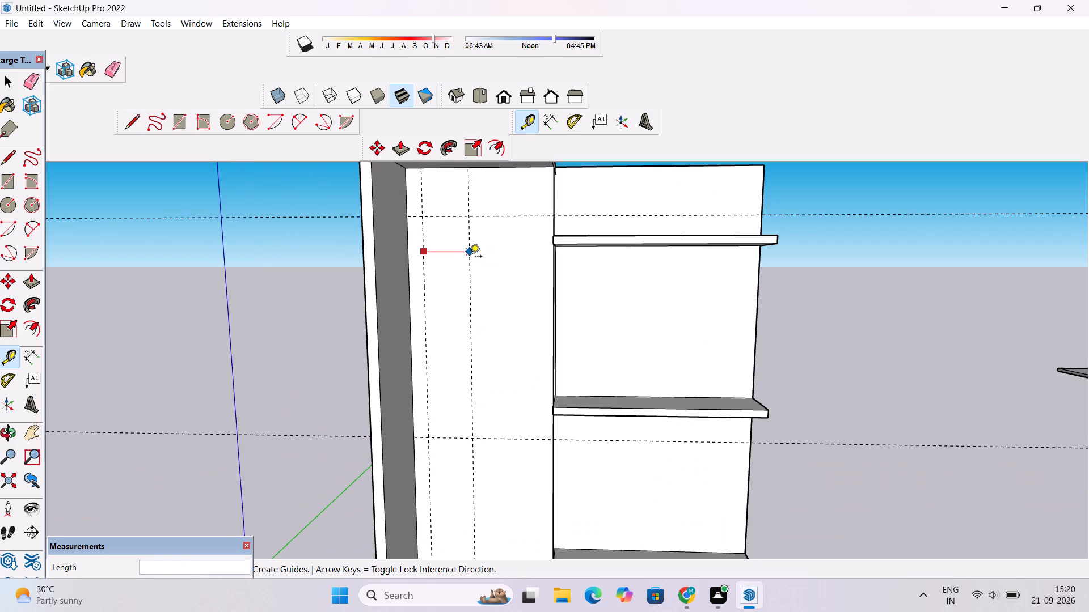
text(10')
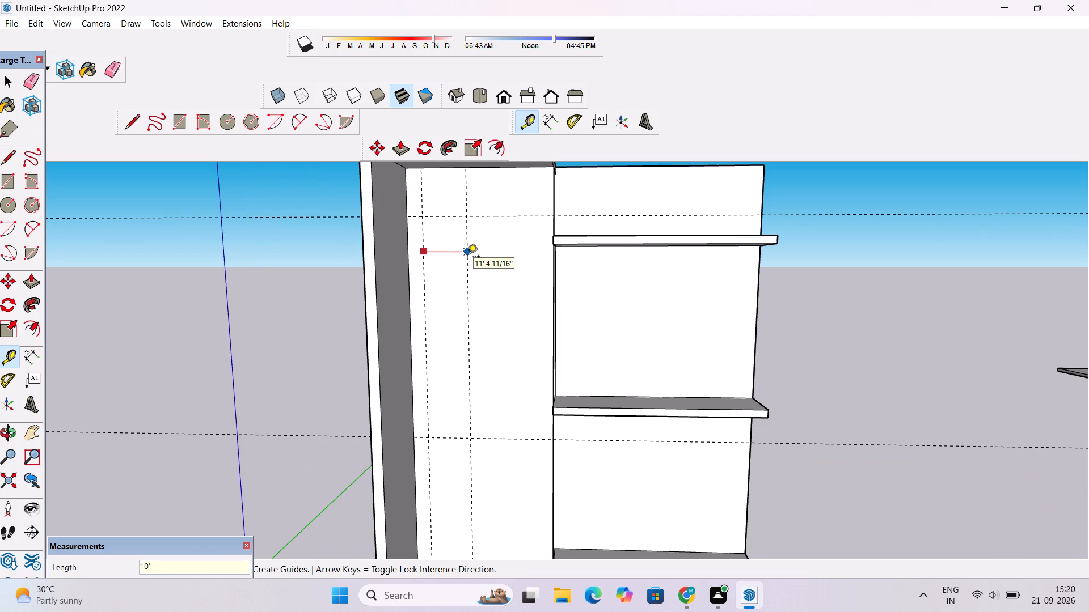
key(Return)
Draw a 37' 6" line along the upper horizontal guide, spanning the front wall section beneath the canopy from edge to edge.
scroll(394, 277, up, 2)
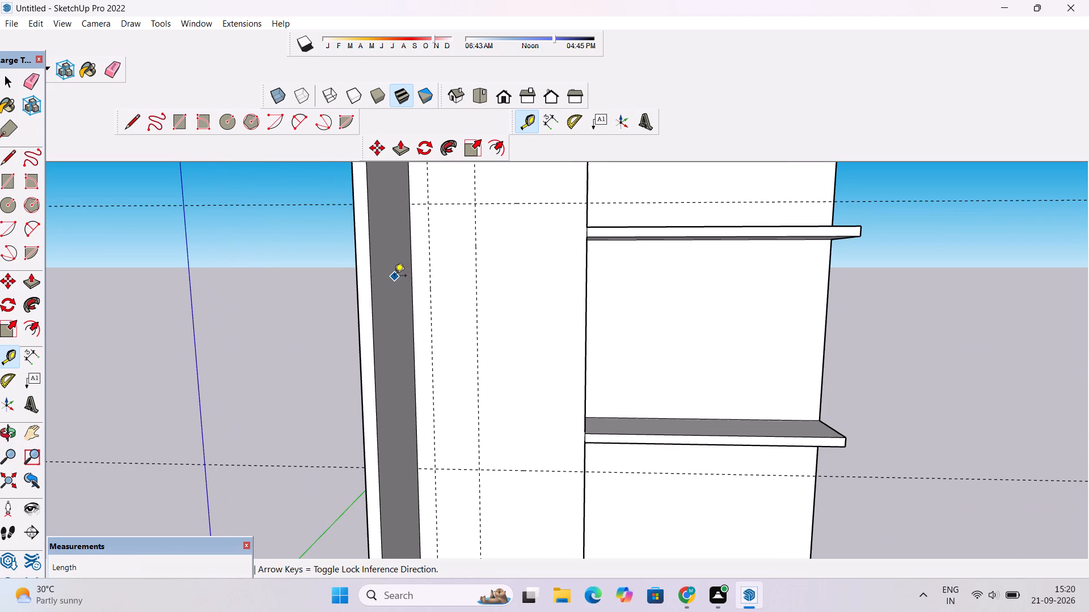
scroll(394, 277, down, 1)
scroll(395, 276, up, 2)
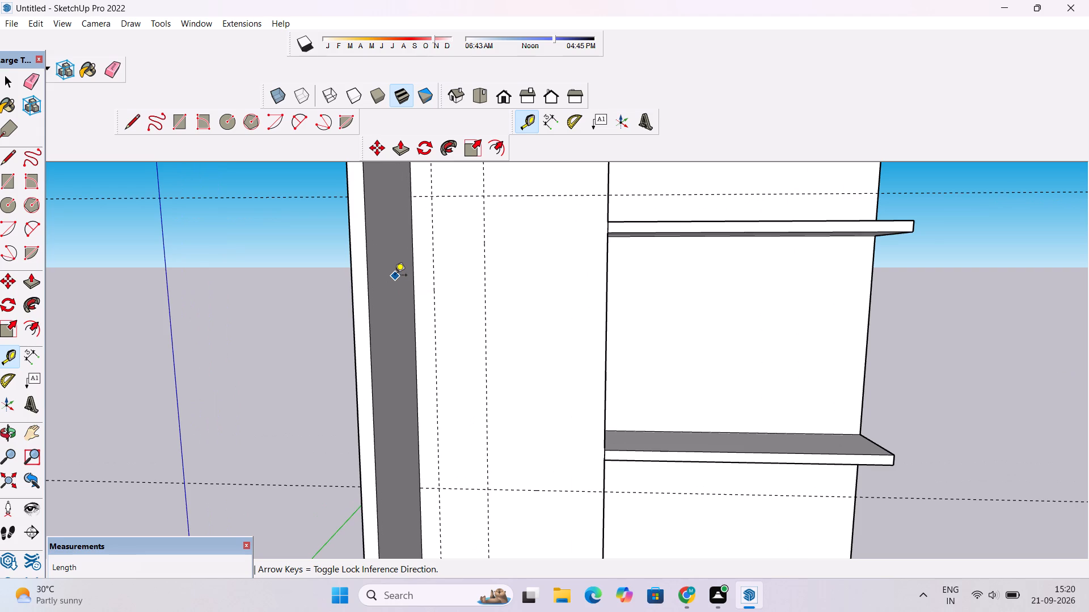
scroll(395, 276, up, 4)
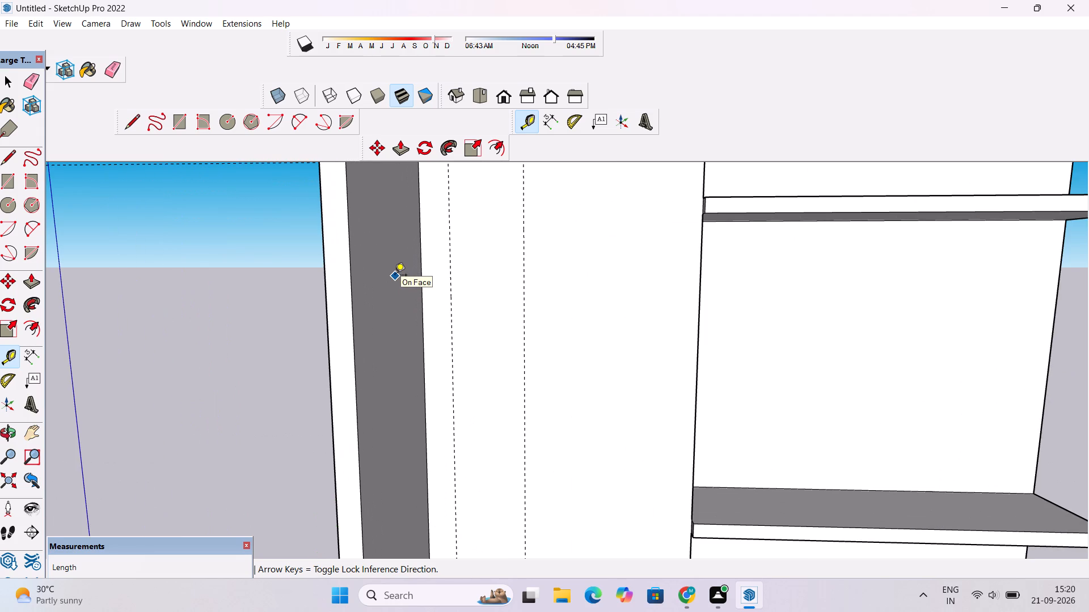
scroll(395, 276, up, 9)
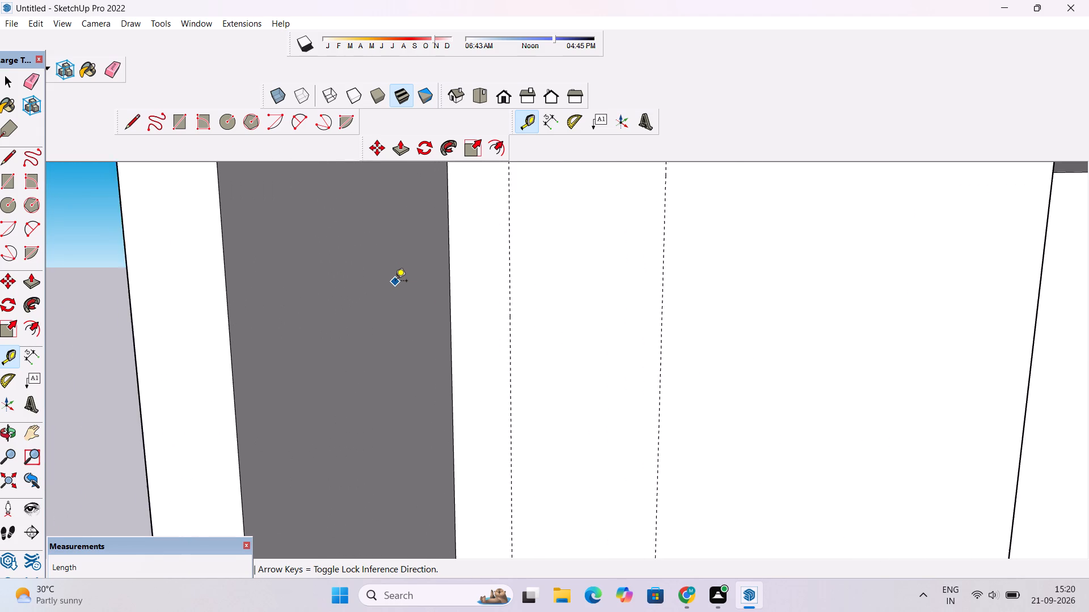
scroll(395, 282, up, 1)
scroll(396, 283, down, 3)
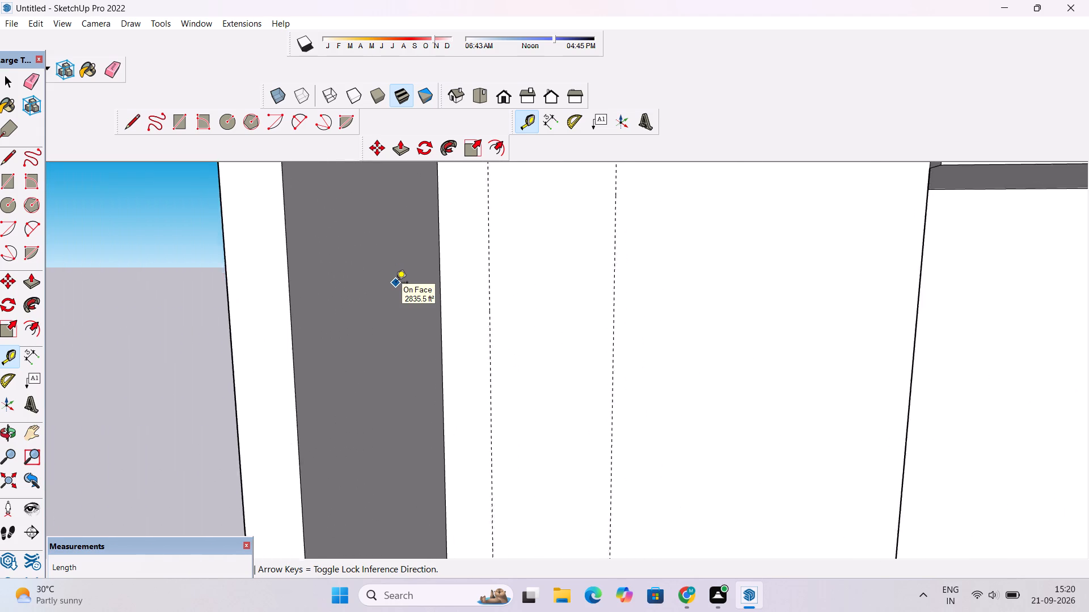
scroll(396, 283, down, 17)
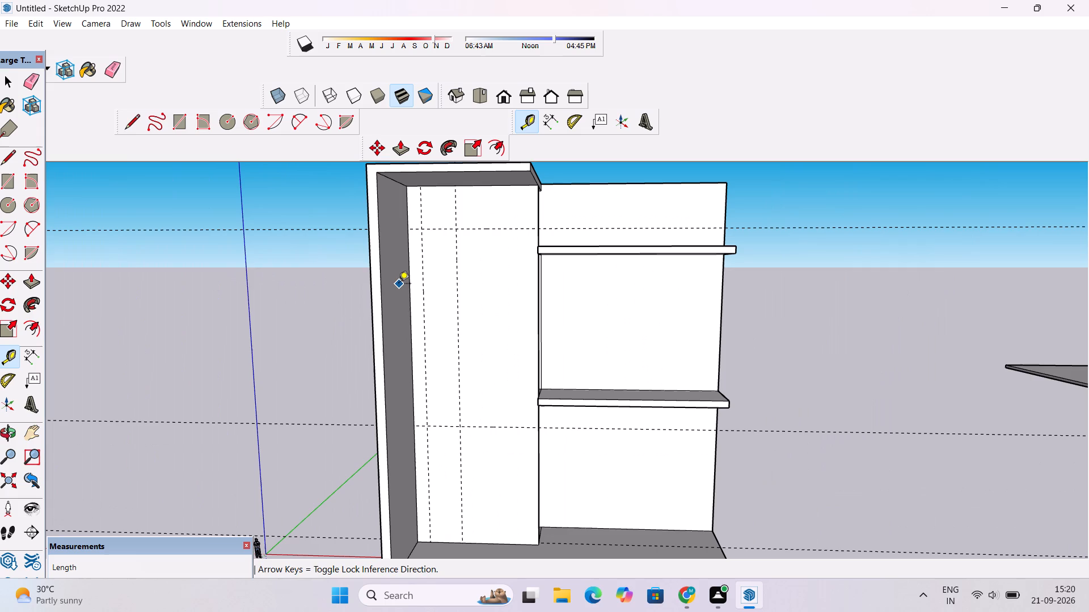
key(l)
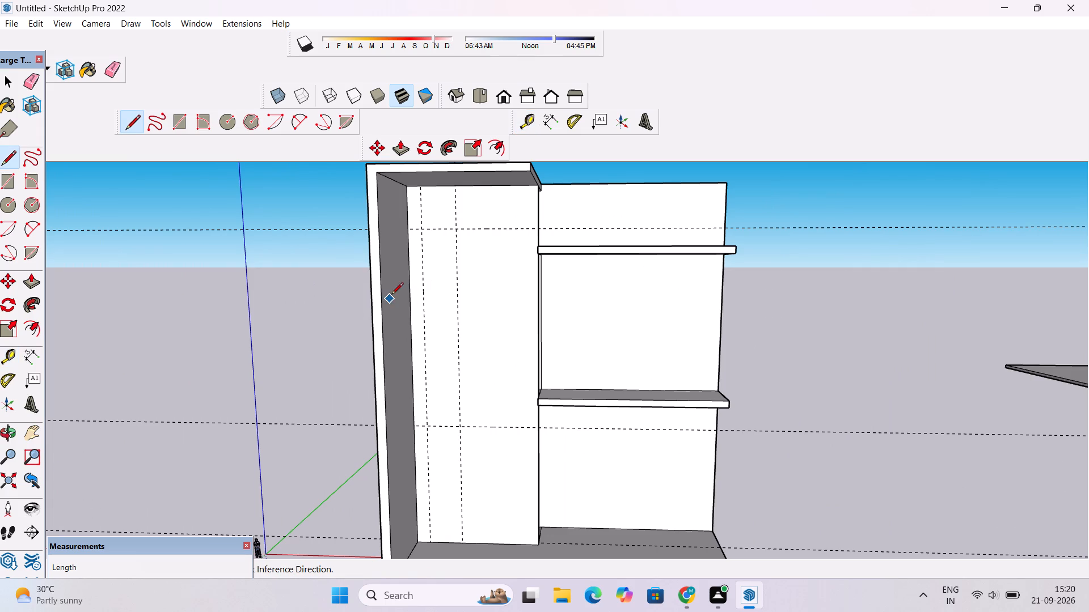
scroll(441, 224, up, 5)
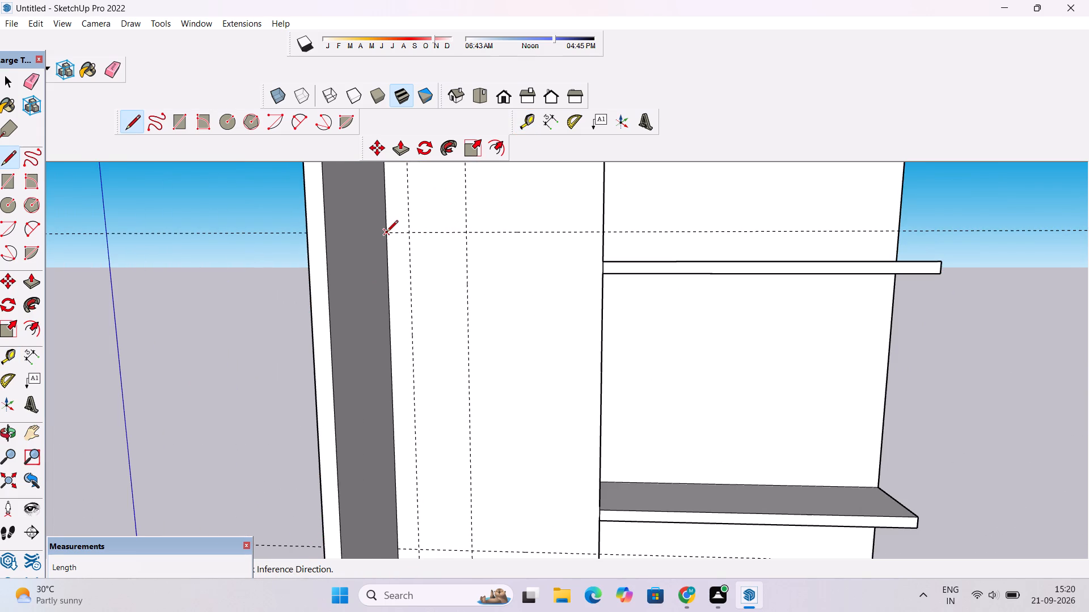
click(386, 233)
click(603, 232)
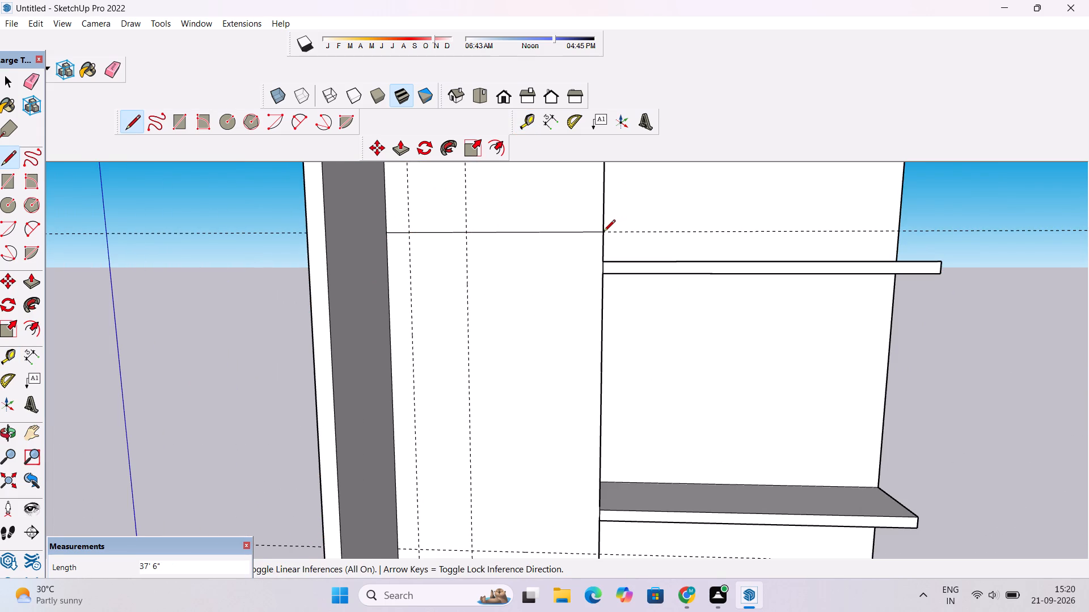
Draw a 10' horizontal line between the two vertical guides, slightly above the long horizontal line on the front wall.
scroll(446, 270, down, 13)
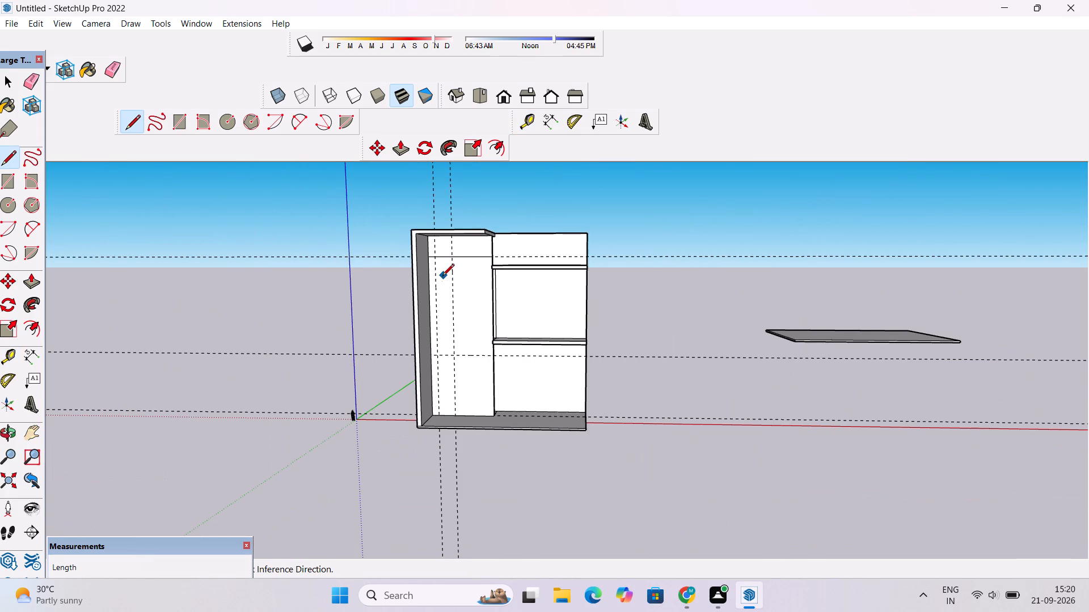
scroll(441, 278, up, 12)
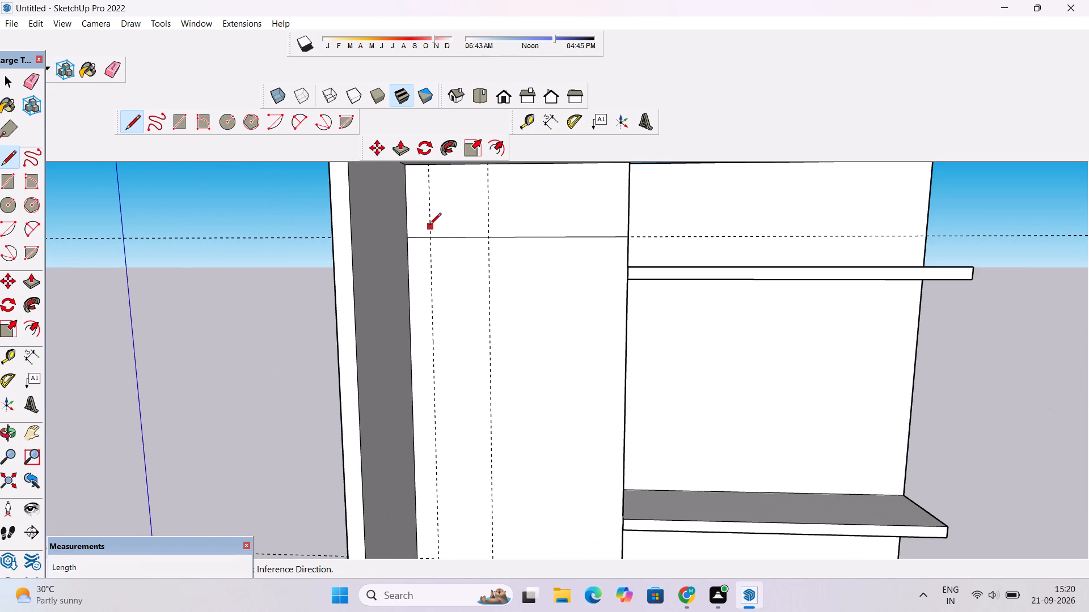
click(429, 223)
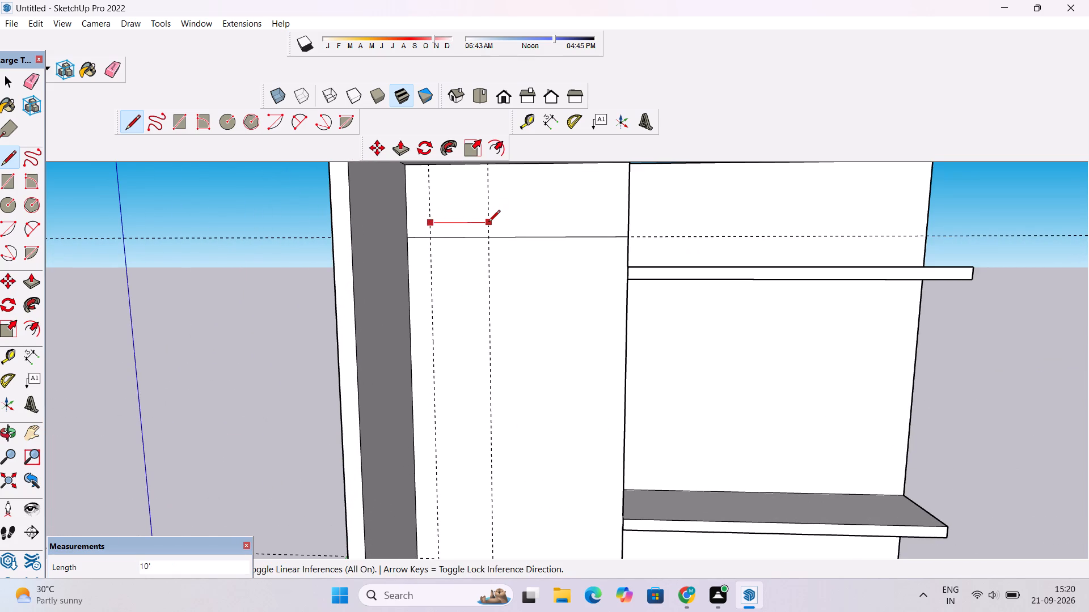
click(488, 223)
Draw a vertical line about 97' 5" long down the second vertical guide, from the short line's end to the wall's base edge.
scroll(488, 223, down, 16)
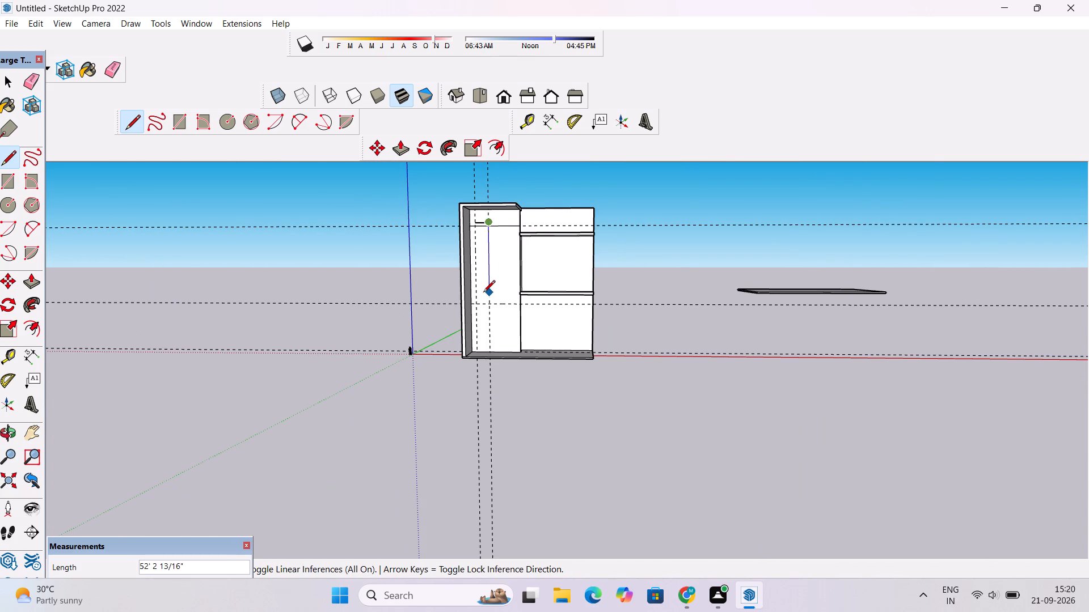
scroll(489, 347, up, 7)
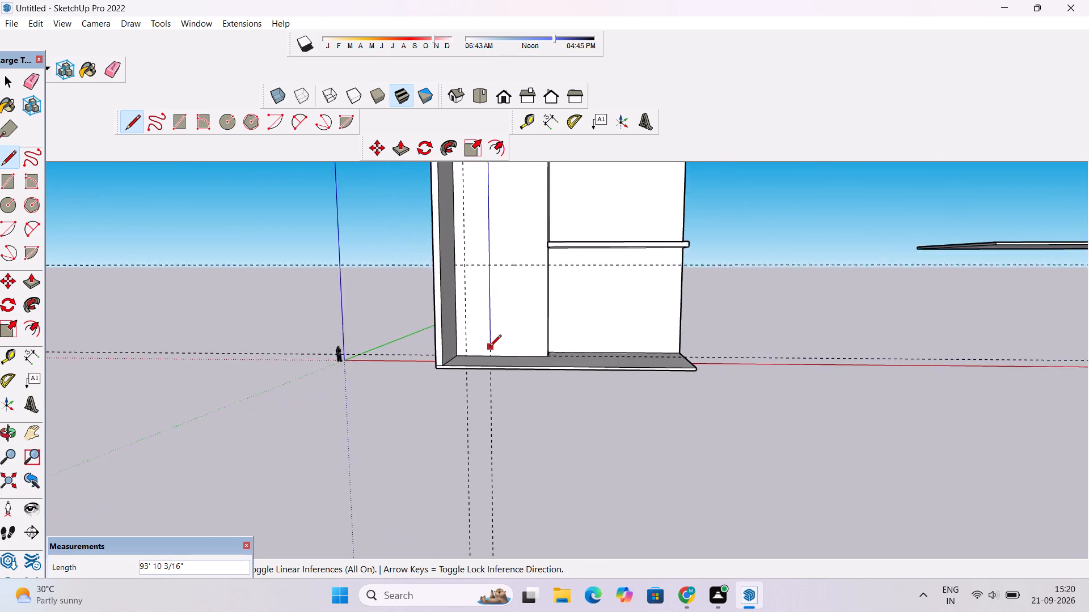
scroll(489, 347, up, 12)
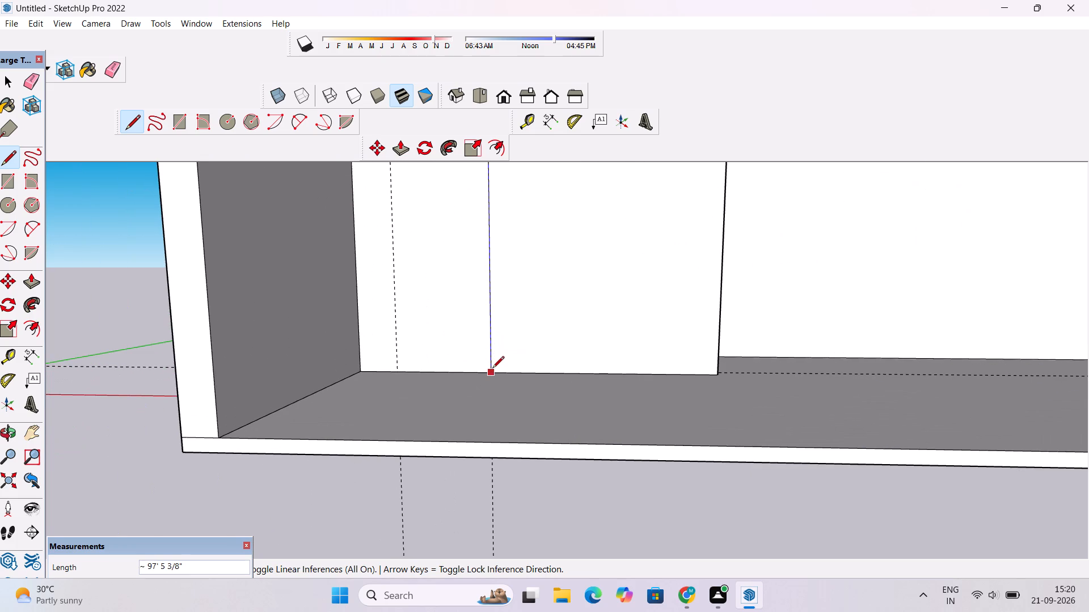
scroll(492, 373, up, 10)
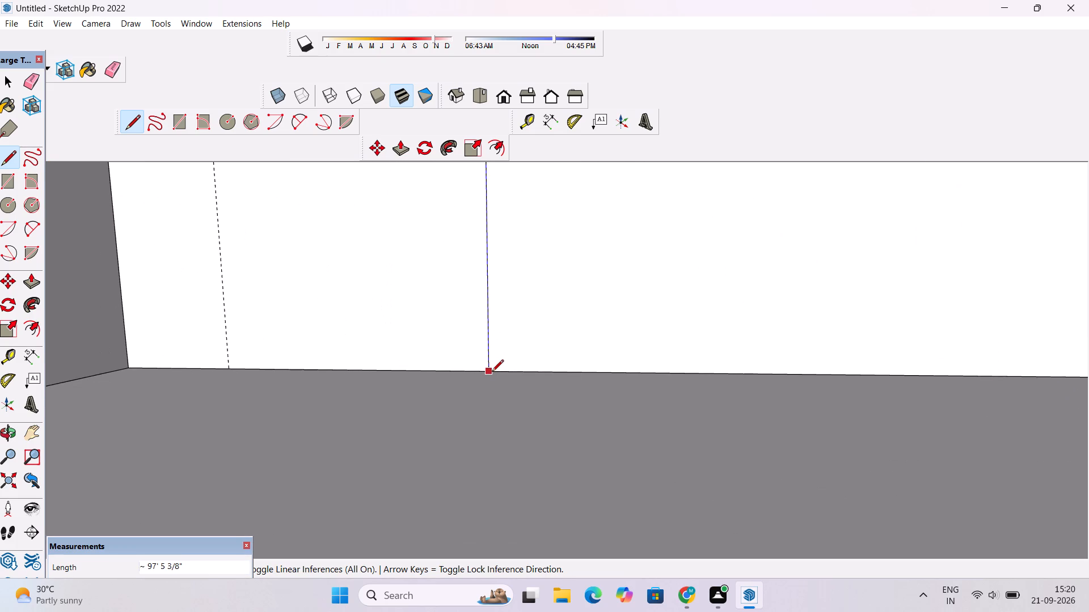
scroll(488, 370, up, 12)
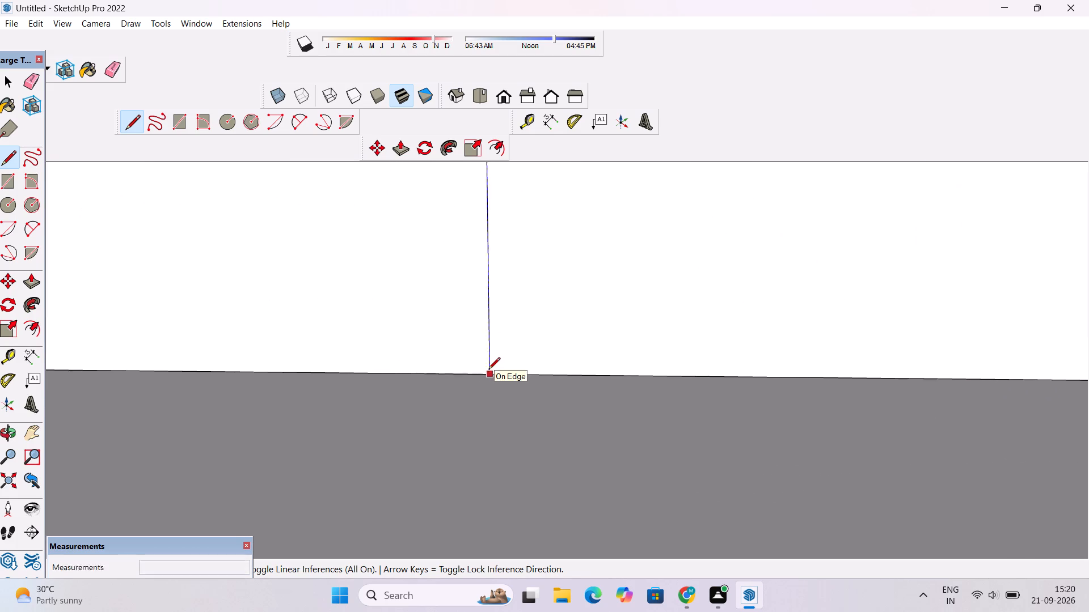
scroll(488, 370, up, 7)
click(490, 380)
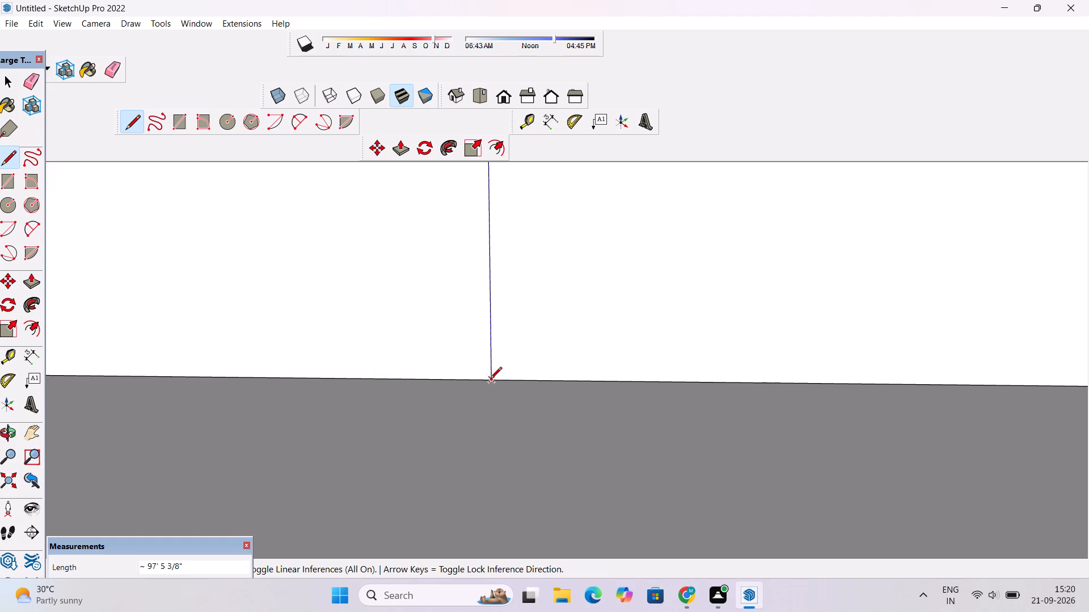
Draw a 107' vertical line along the guide nearest the side wall, from the front wall's base edge up to the canopy's underside.
scroll(490, 380, up, 3)
scroll(490, 380, down, 4)
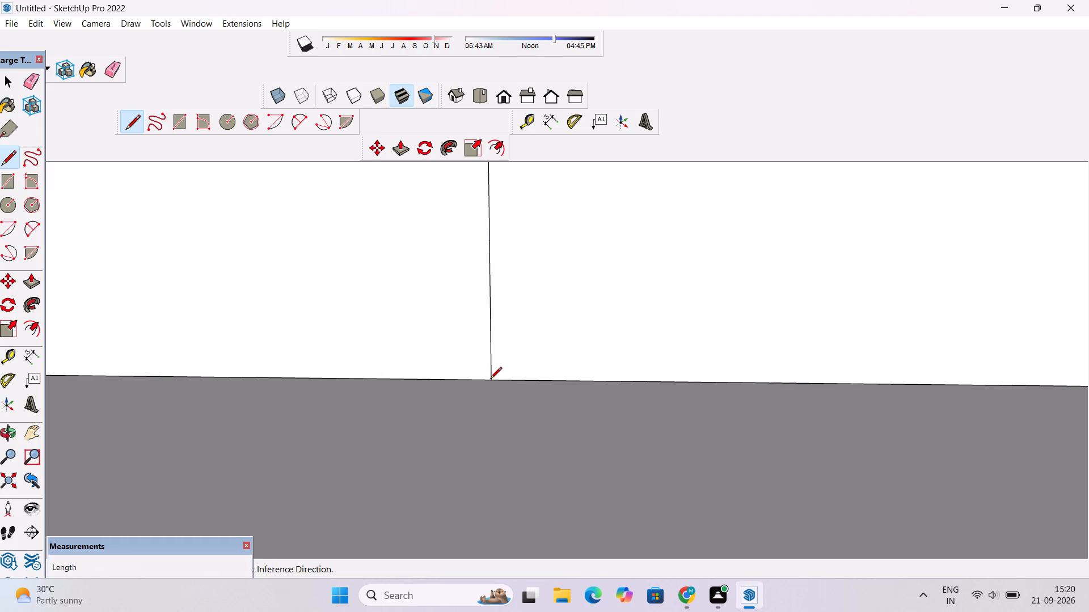
scroll(490, 380, down, 20)
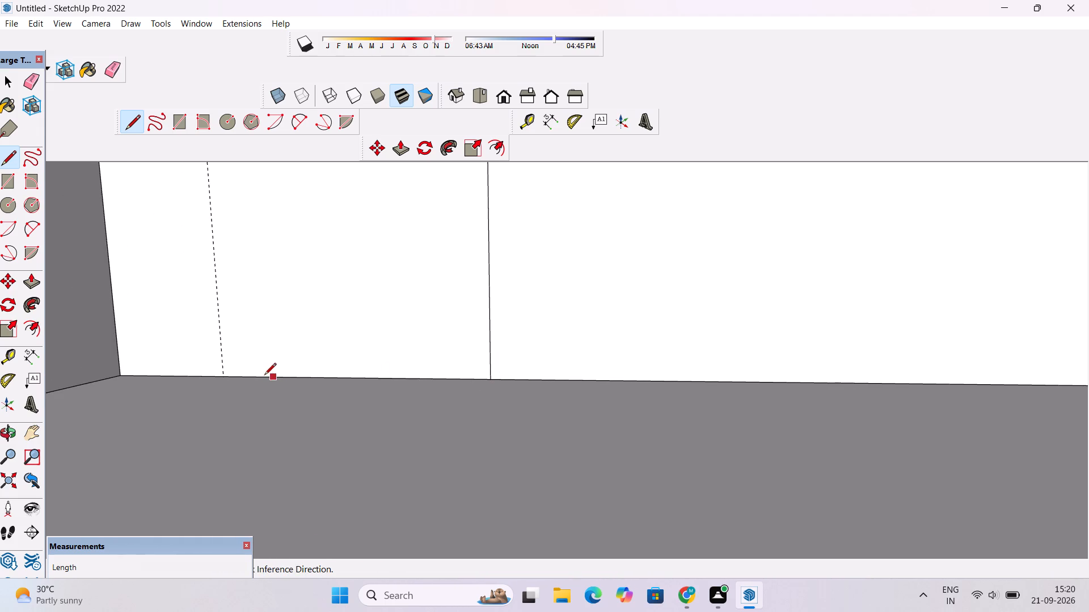
click(223, 377)
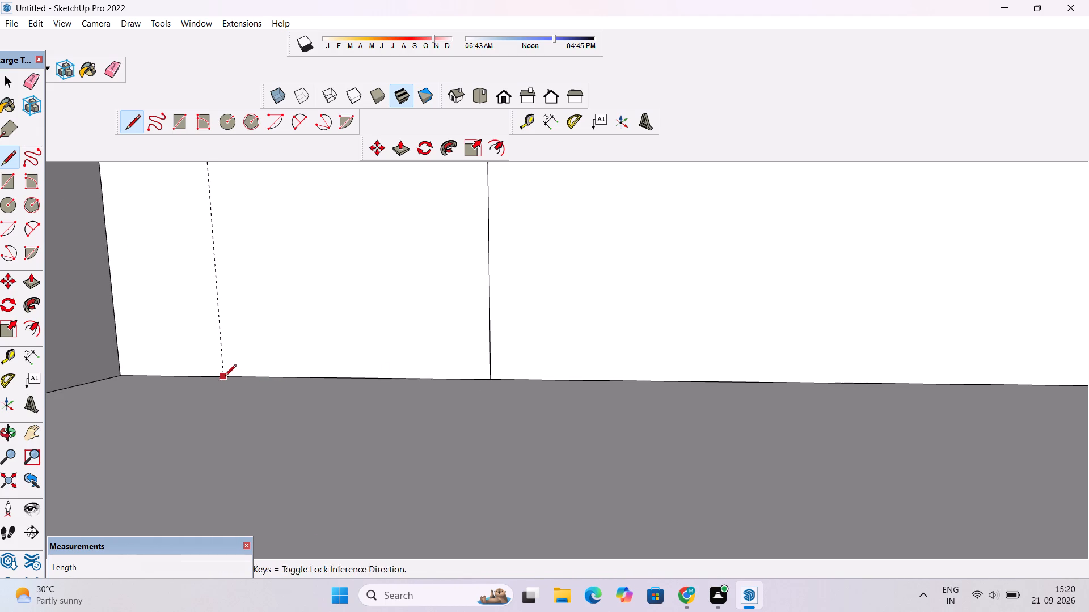
scroll(225, 377, down, 17)
scroll(227, 280, down, 4)
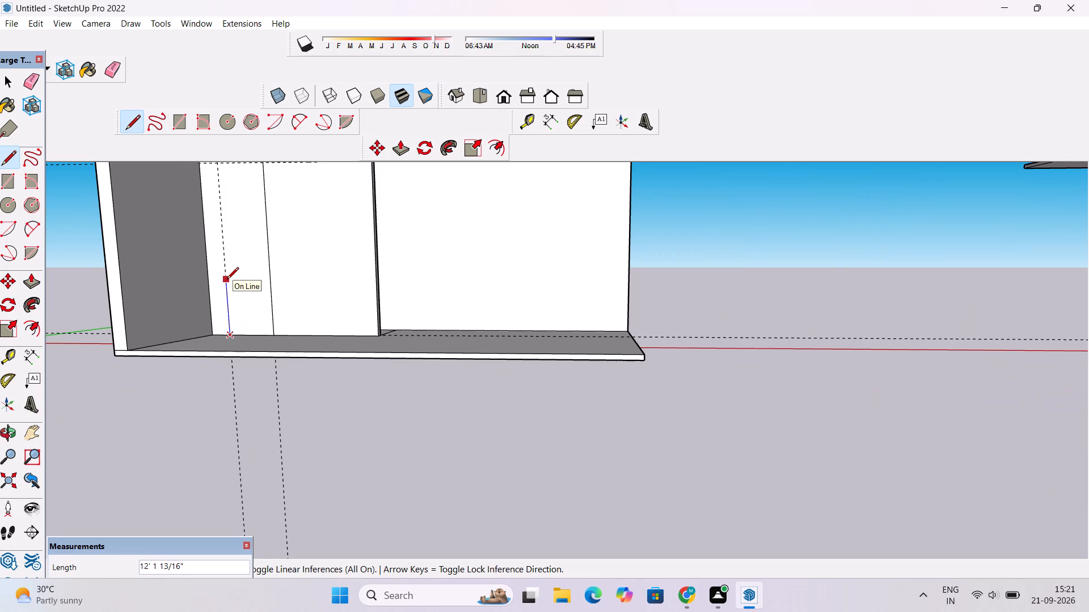
scroll(227, 280, down, 9)
scroll(218, 231, up, 6)
scroll(218, 231, down, 16)
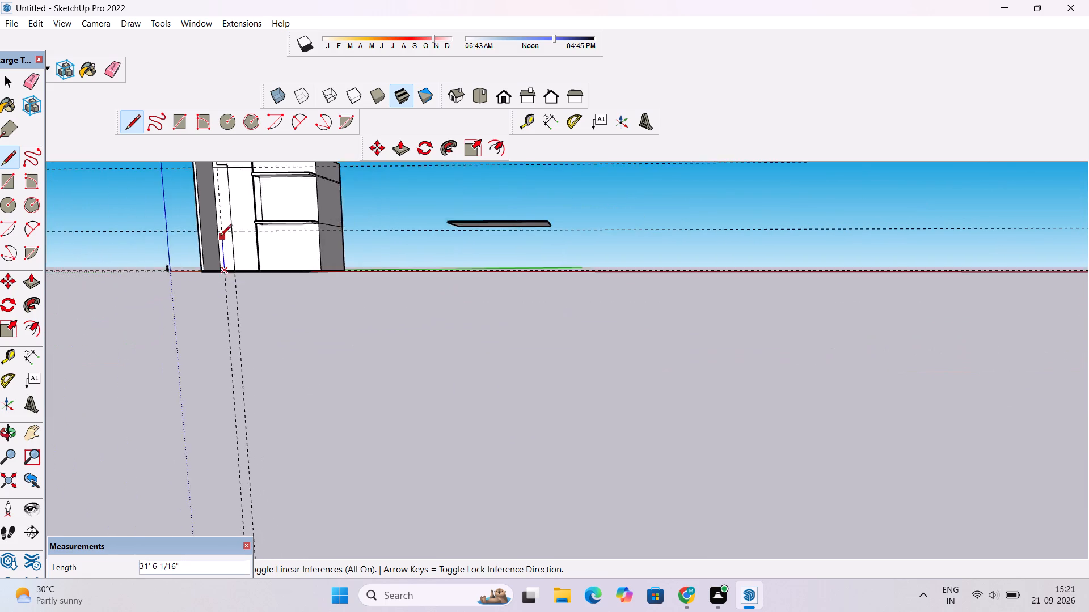
scroll(220, 237, down, 8)
scroll(212, 181, up, 18)
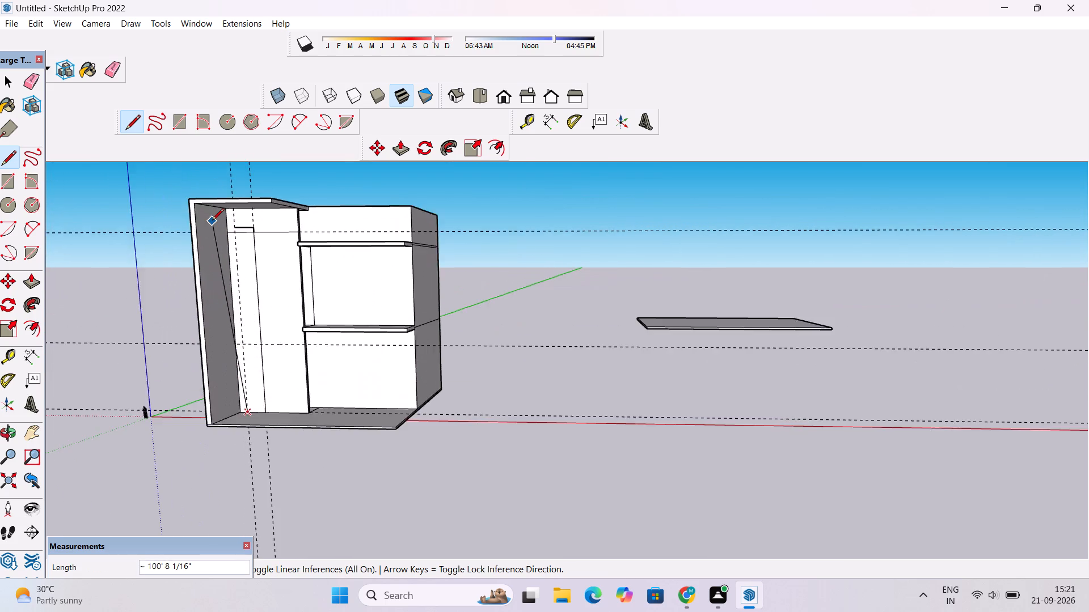
scroll(212, 221, up, 16)
scroll(299, 201, down, 5)
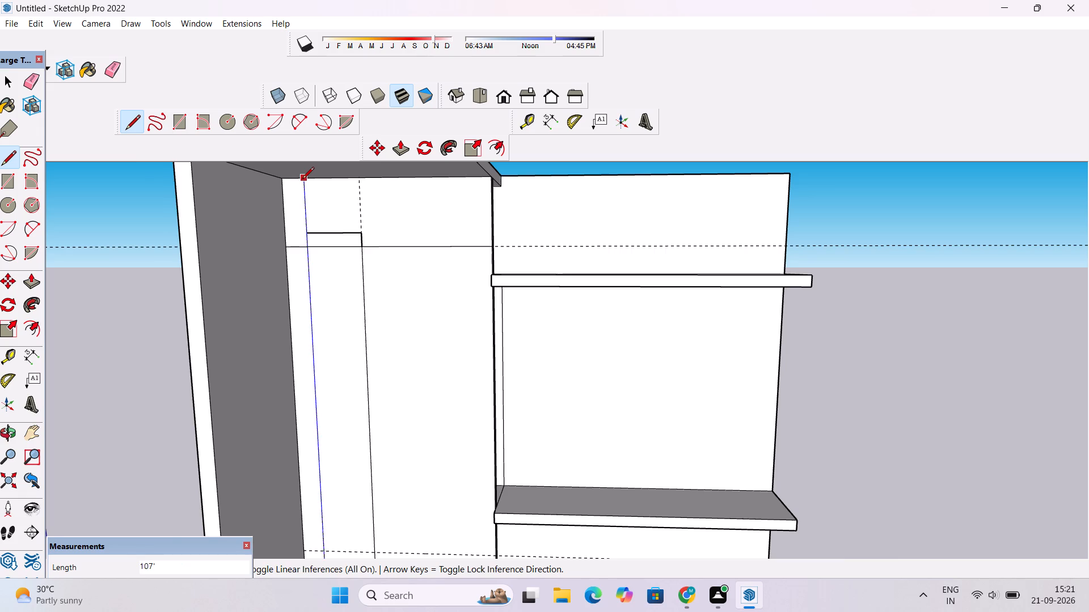
scroll(302, 180, up, 7)
click(305, 176)
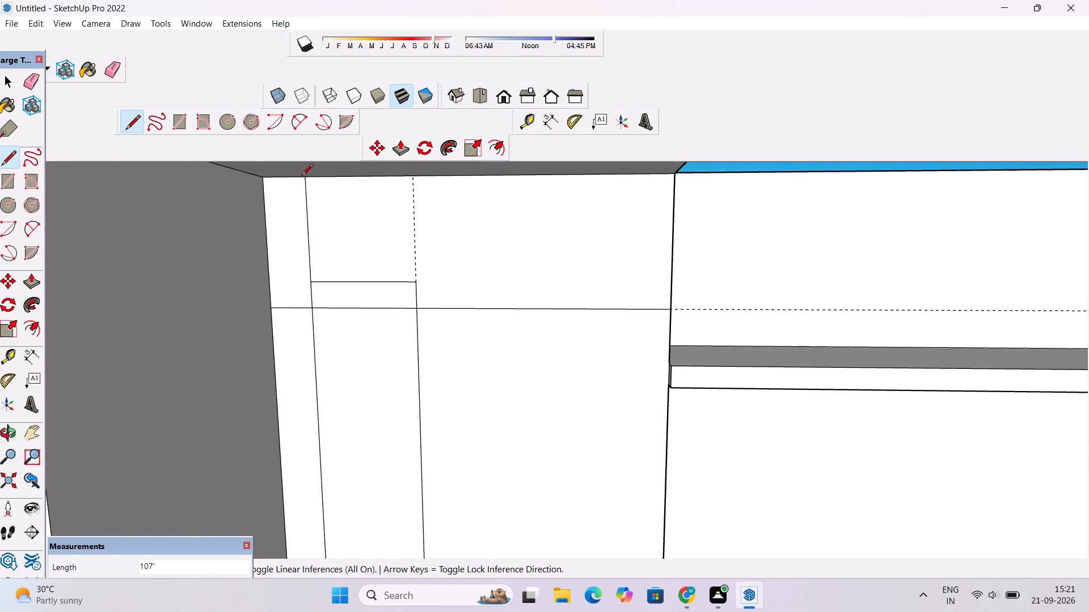
Erase the vertical line segment above the 10' line and the two vertical guides on the front wall.
scroll(289, 182, down, 10)
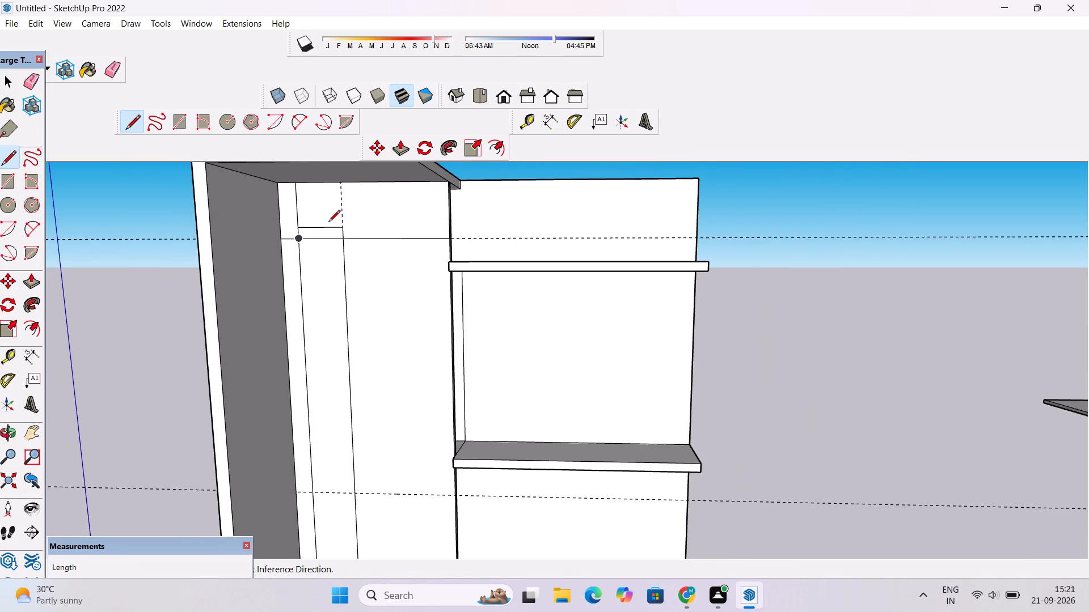
key(e)
scroll(323, 222, down, 3)
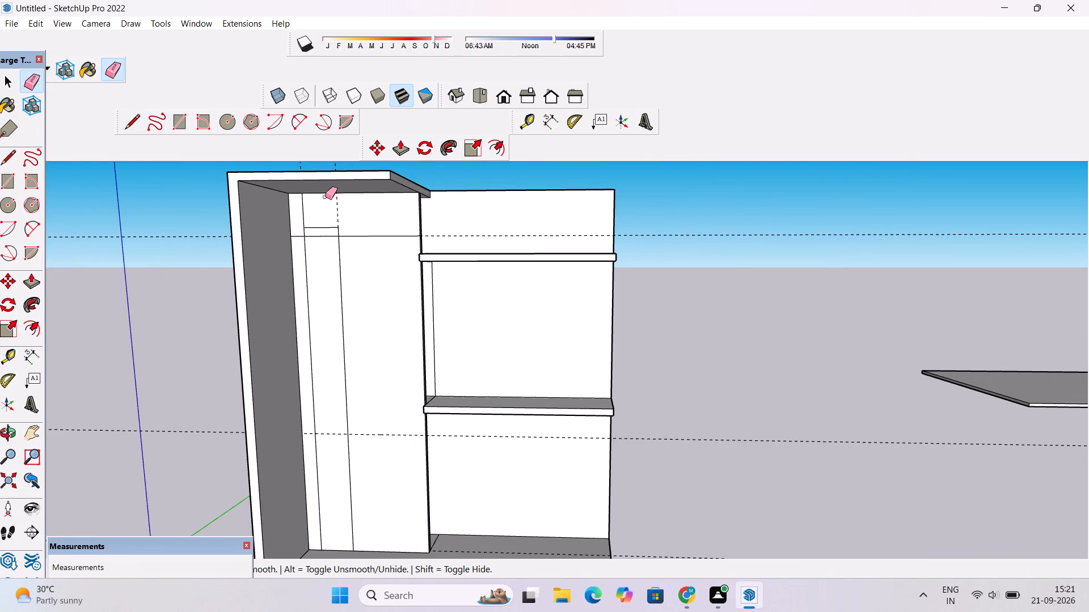
drag(298, 202, 305, 205)
drag(320, 201, 340, 213)
Start Push/Pull on the outlined front-wall panels beneath the canopy.
scroll(318, 218, down, 4)
scroll(318, 238, up, 4)
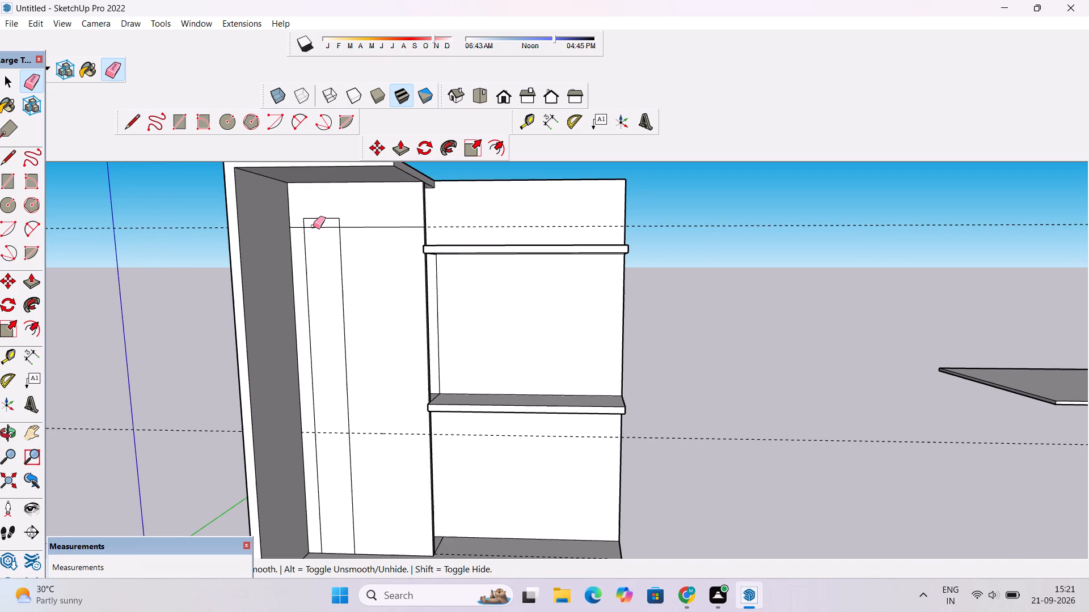
scroll(311, 207, up, 1)
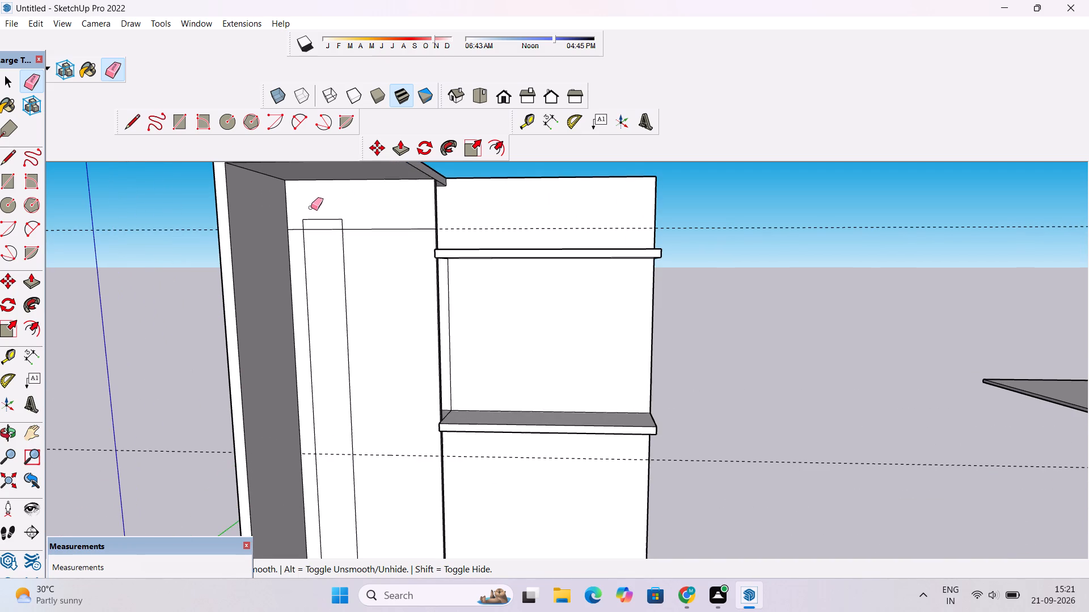
scroll(311, 207, down, 7)
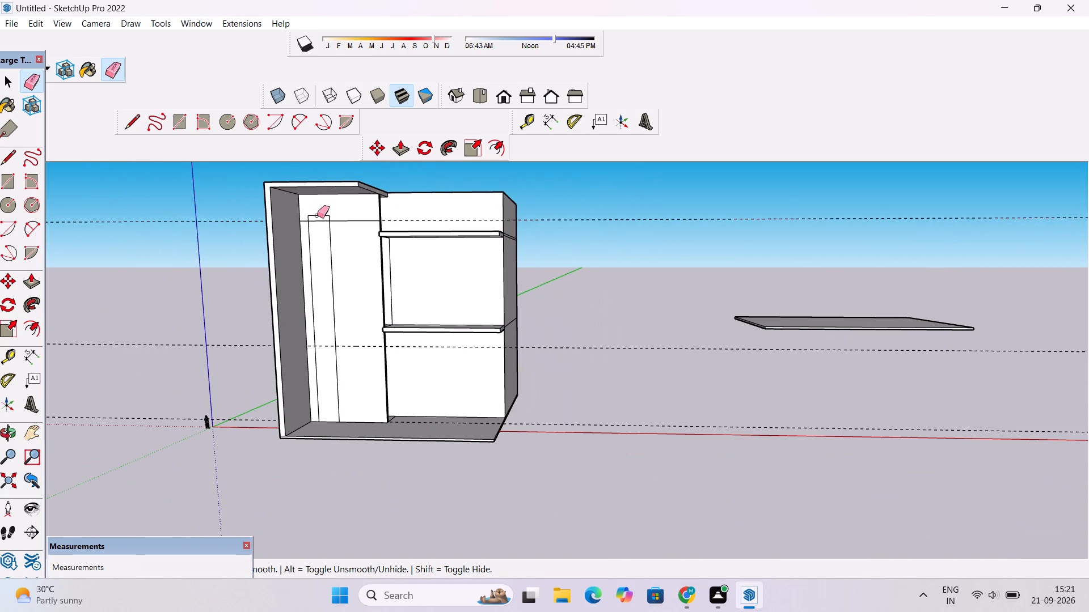
key(space)
text(p)
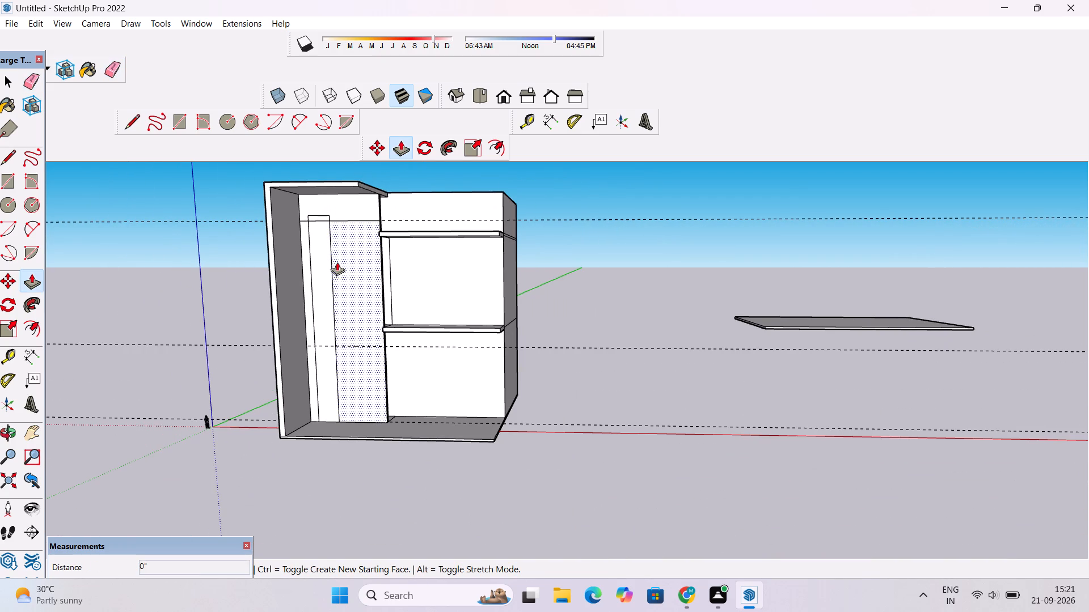
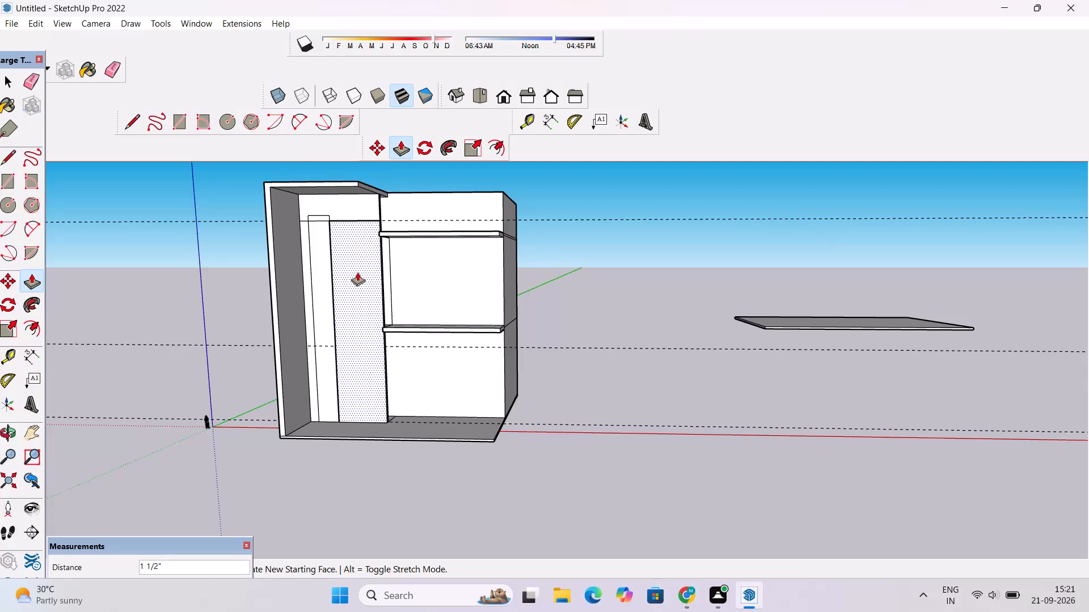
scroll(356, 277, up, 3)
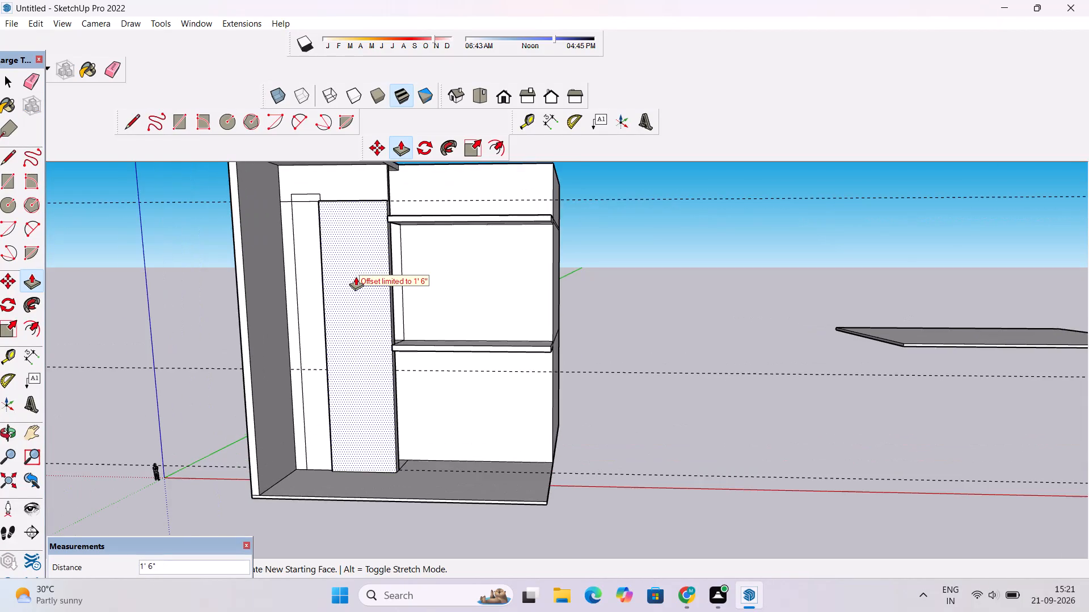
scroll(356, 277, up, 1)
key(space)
Push/Pull the wide front-wall panel next to the balcony slabs out by 1' 6".
key(o)
scroll(348, 240, down, 2)
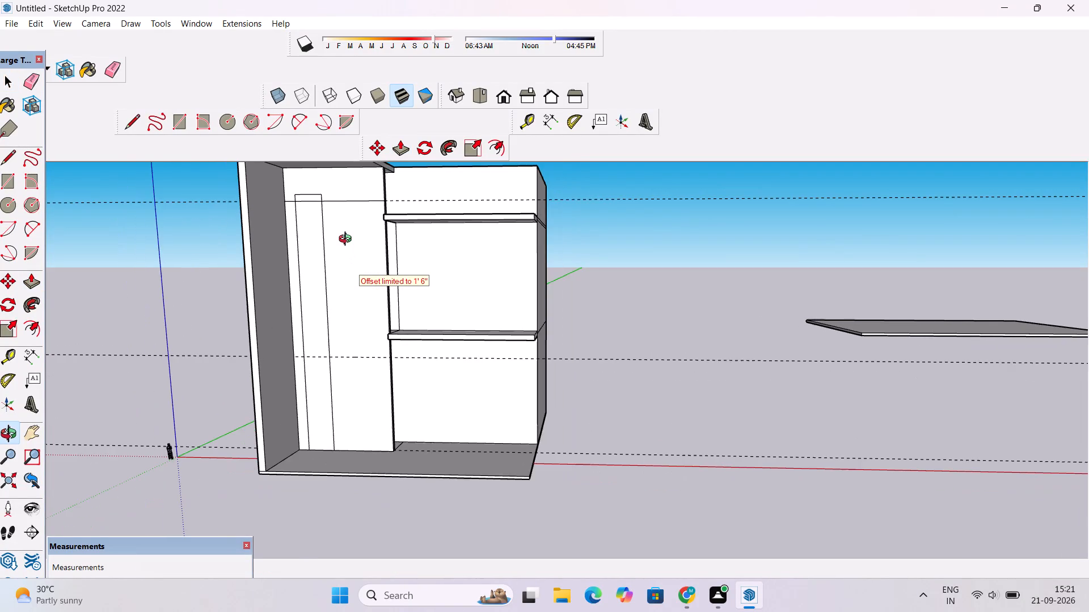
drag(309, 266, 389, 374)
scroll(376, 290, up, 4)
drag(383, 296, 248, 313)
drag(358, 266, 303, 291)
shift+drag(319, 258, 340, 312)
scroll(336, 310, up, 2)
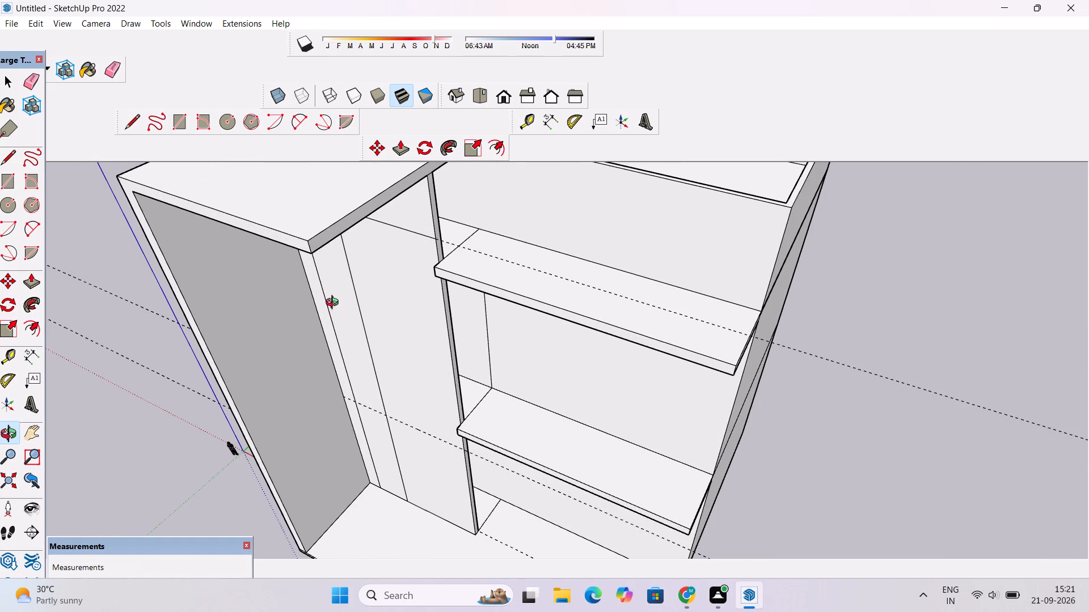
key(p)
click(372, 255)
scroll(364, 261, up, 1)
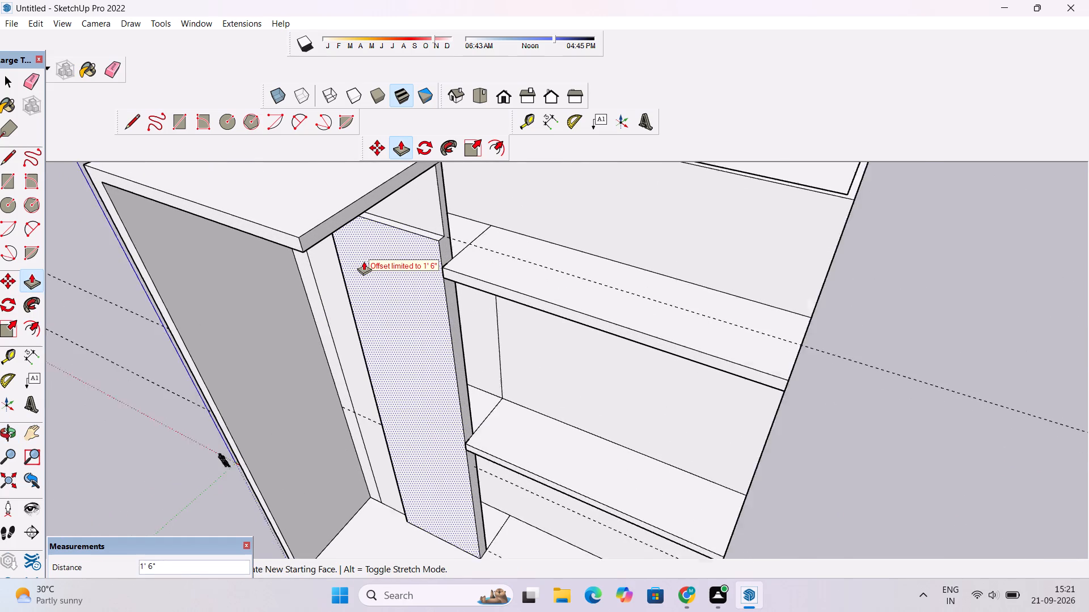
scroll(364, 261, up, 1)
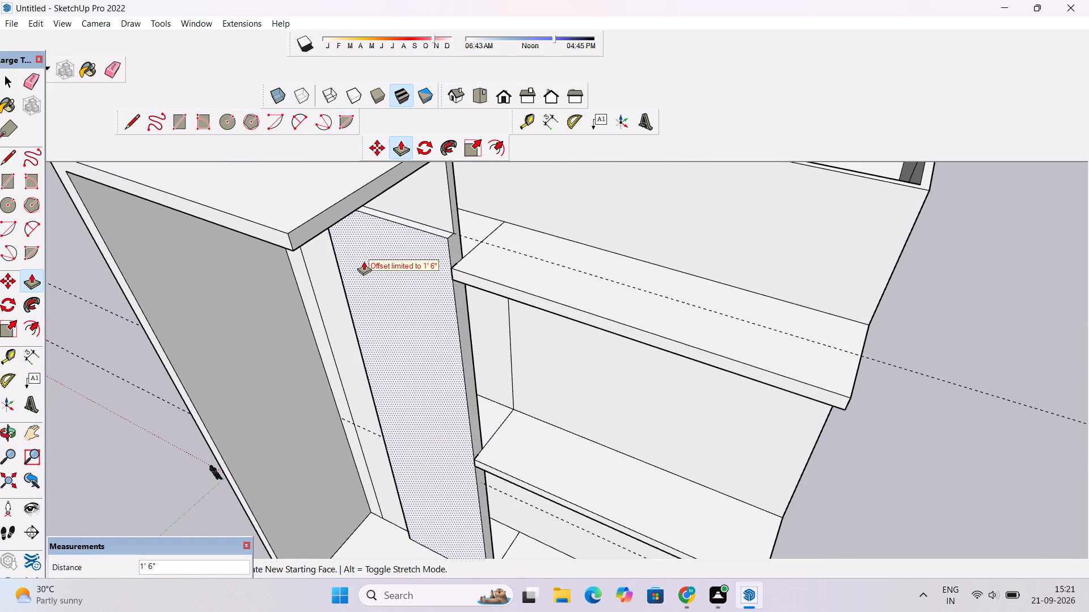
click(364, 263)
Push/Pull the narrow front-wall panel beside the side wall by 1' 6", flush with the wide panel.
key(o)
scroll(373, 277, down, 5)
drag(363, 299, 428, 271)
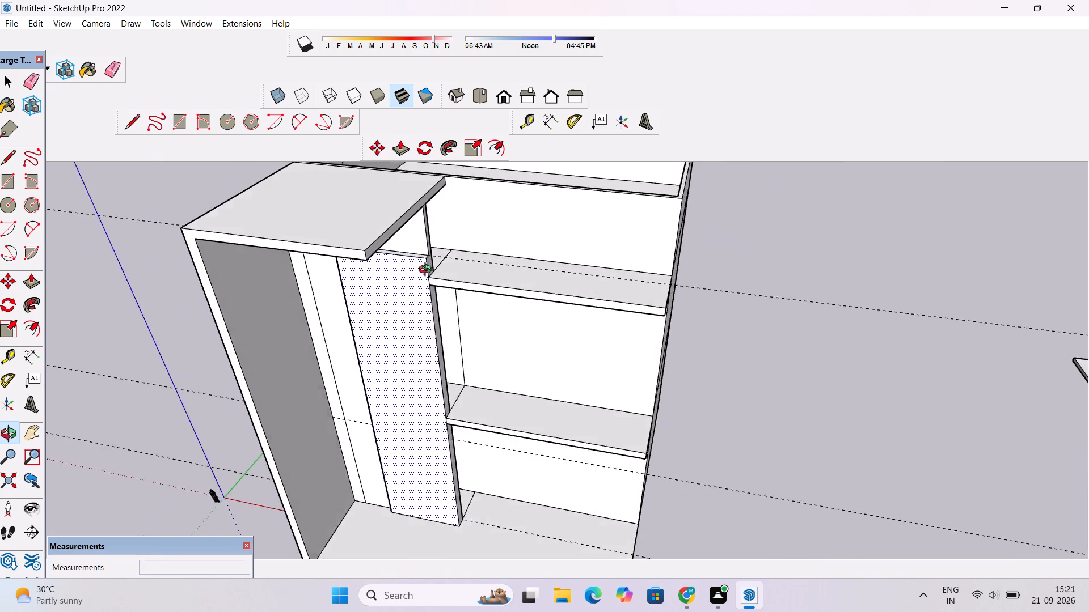
drag(428, 271, 505, 240)
shift+drag(364, 307, 451, 305)
scroll(430, 318, up, 3)
drag(409, 324, 440, 329)
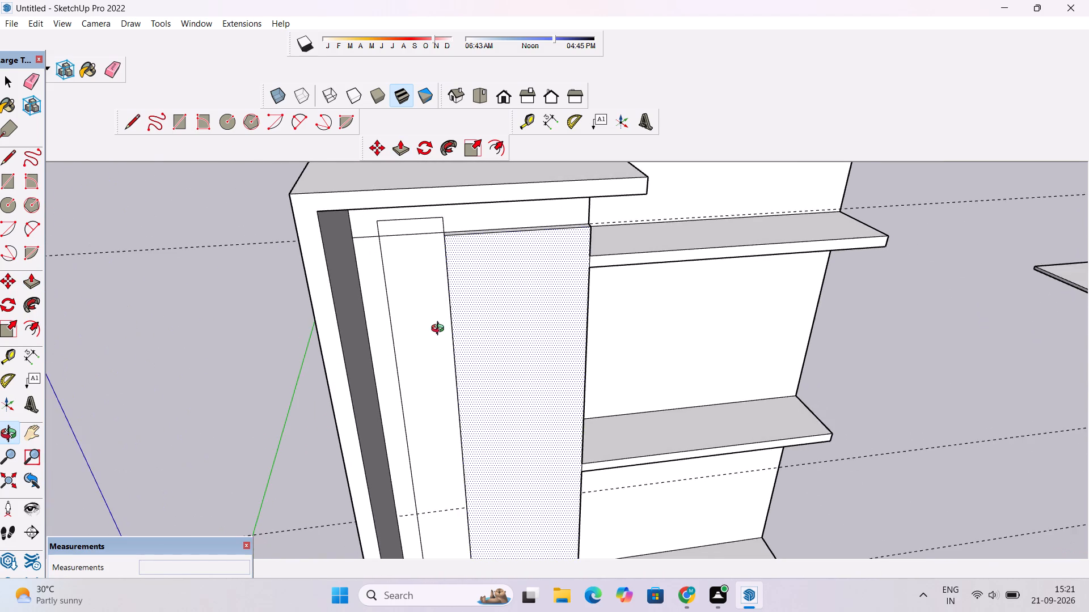
drag(408, 352, 412, 331)
scroll(411, 328, up, 2)
key(p)
click(374, 307)
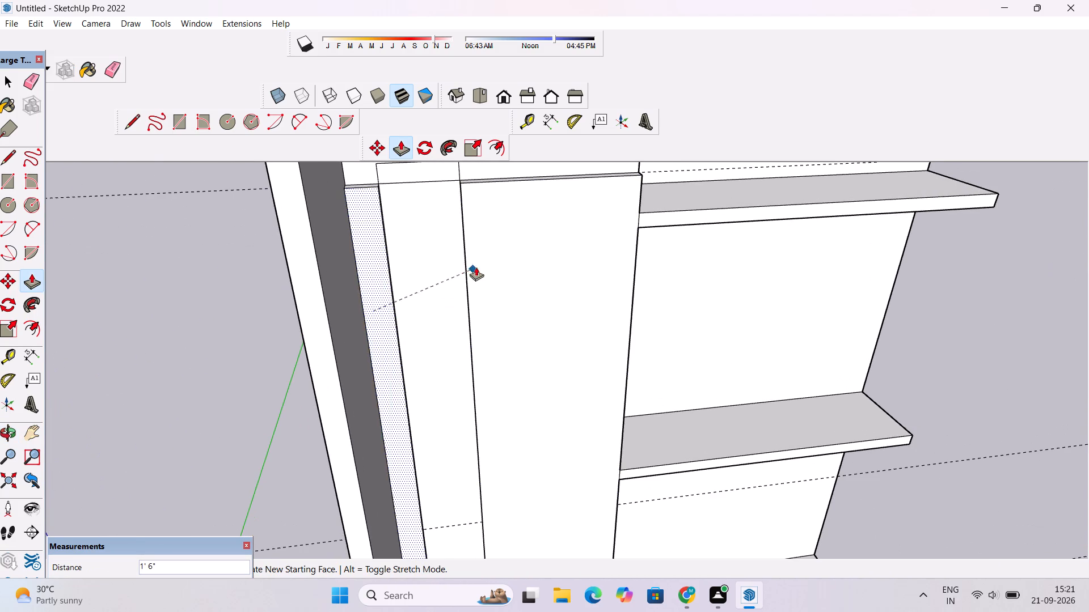
click(518, 243)
Push/Pull the tall strip between the two panels by 1' 6" and bring its short top piece flush with it.
scroll(398, 250, down, 11)
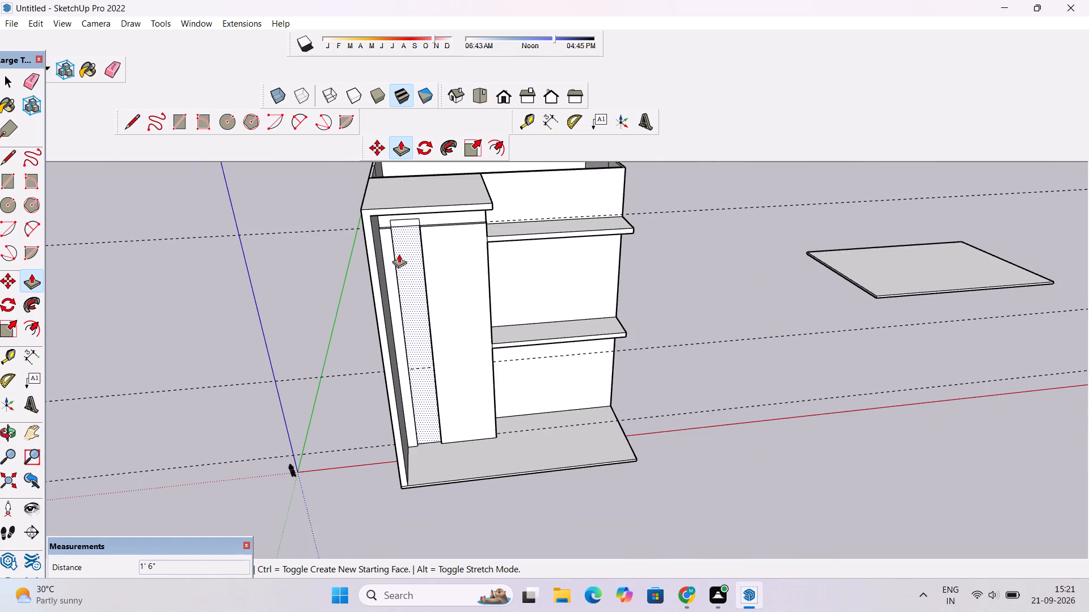
scroll(399, 254, up, 4)
scroll(415, 203, up, 3)
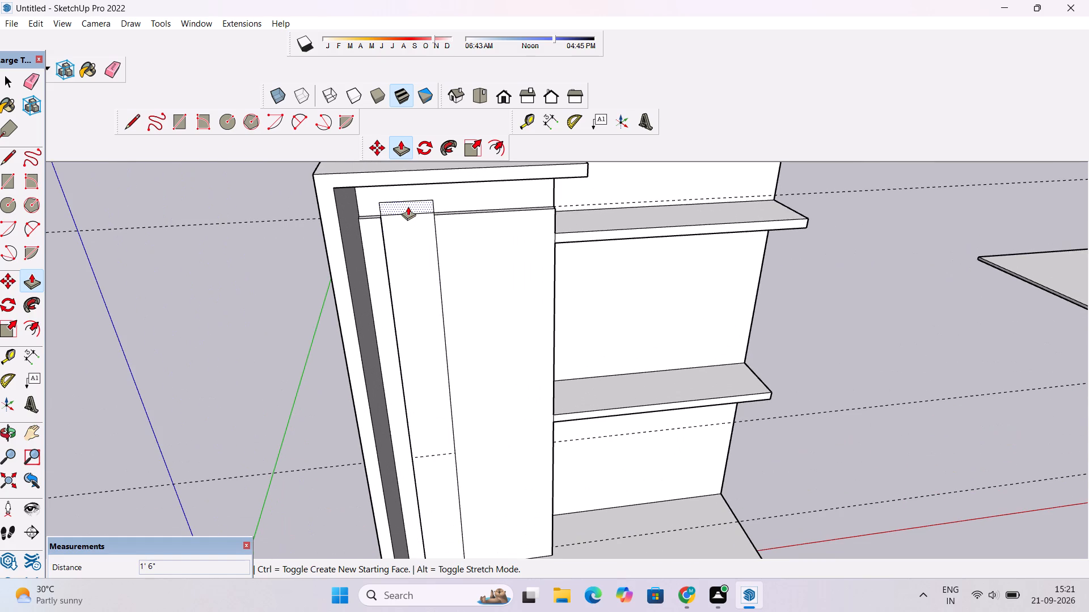
click(407, 231)
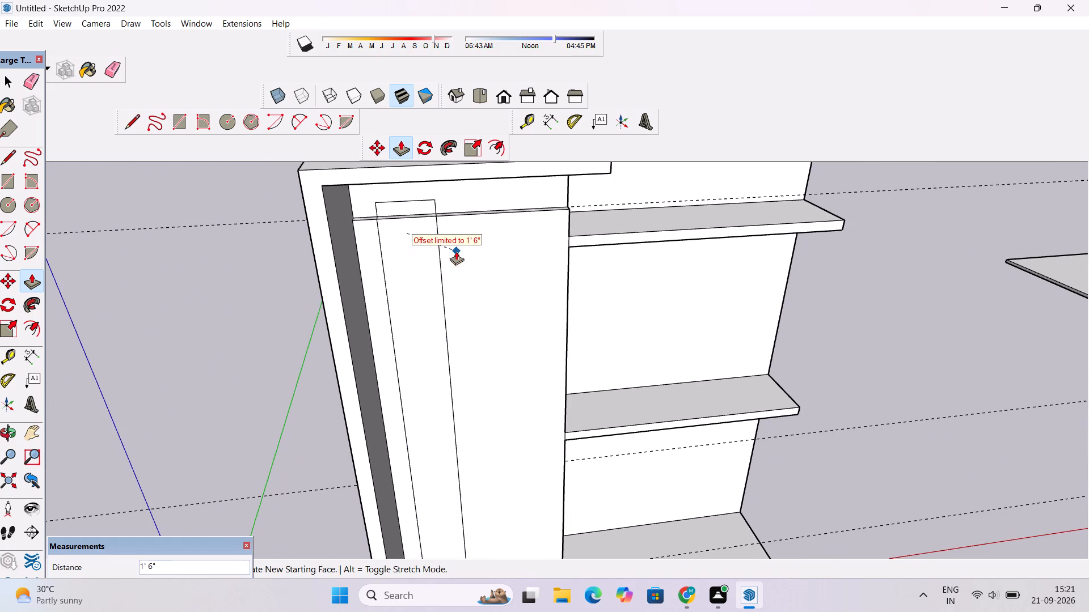
click(456, 251)
click(406, 206)
click(413, 243)
Pull the tall middle strip out a further 1' and bring its short top piece flush with it.
click(412, 248)
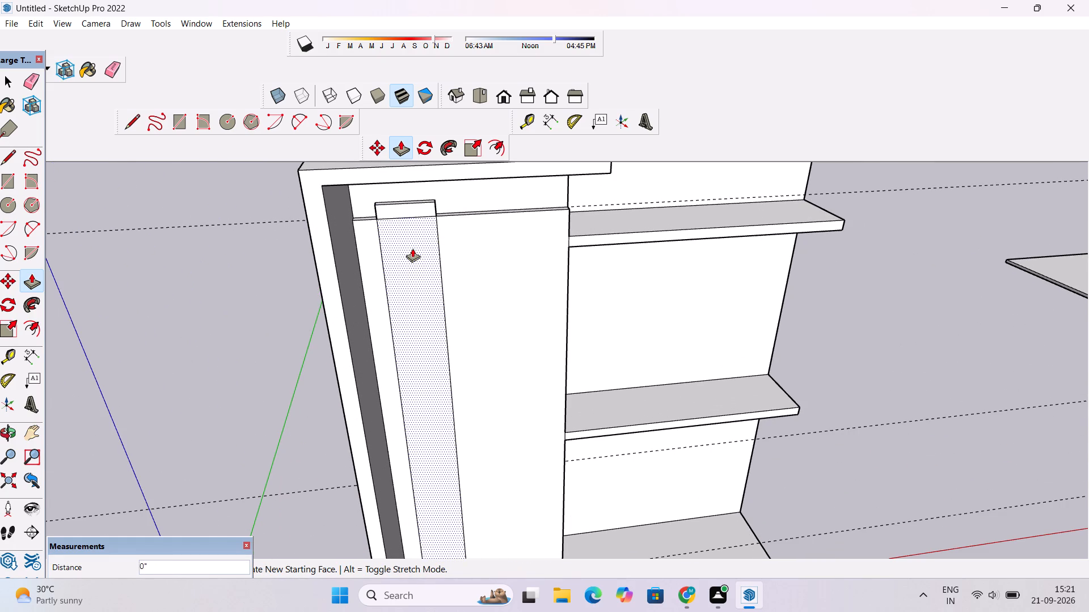
text(1')
key(Return)
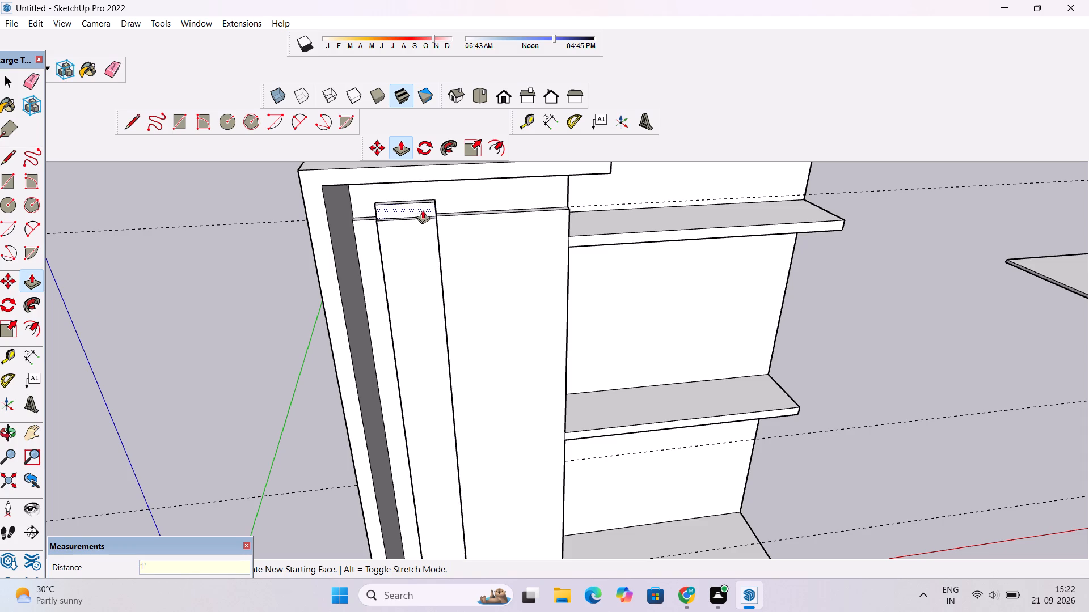
click(423, 207)
click(427, 233)
Pull the tall strip's thin side face about 1' 11 5/8" towards the wide panel to widen the strip.
key(o)
scroll(427, 233, down, 3)
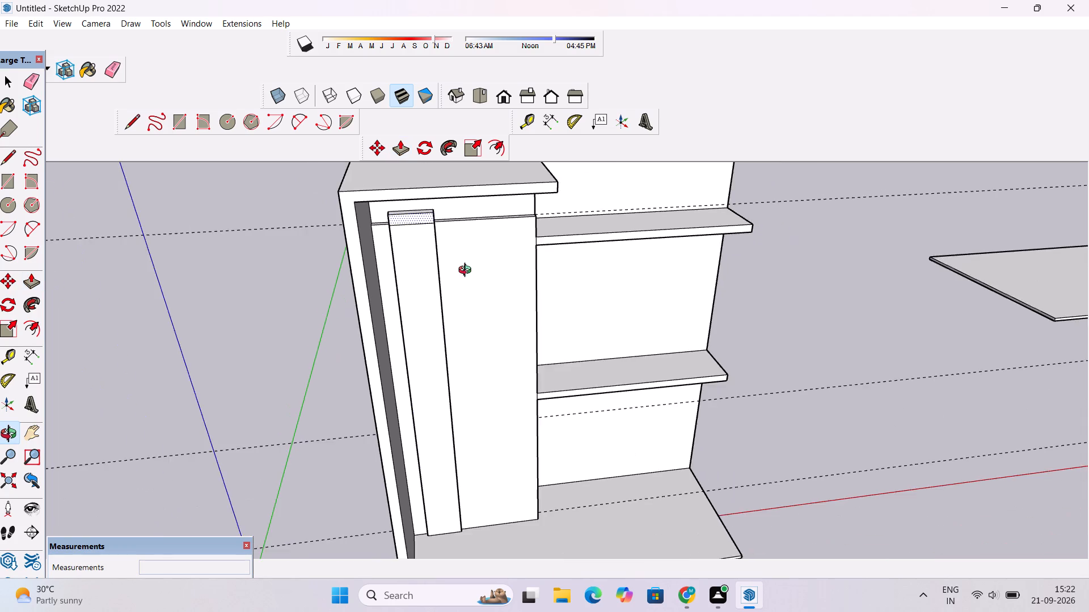
drag(470, 279, 227, 283)
scroll(355, 274, up, 3)
drag(395, 305, 479, 247)
scroll(481, 239, down, 6)
drag(485, 266, 569, 237)
scroll(503, 272, up, 1)
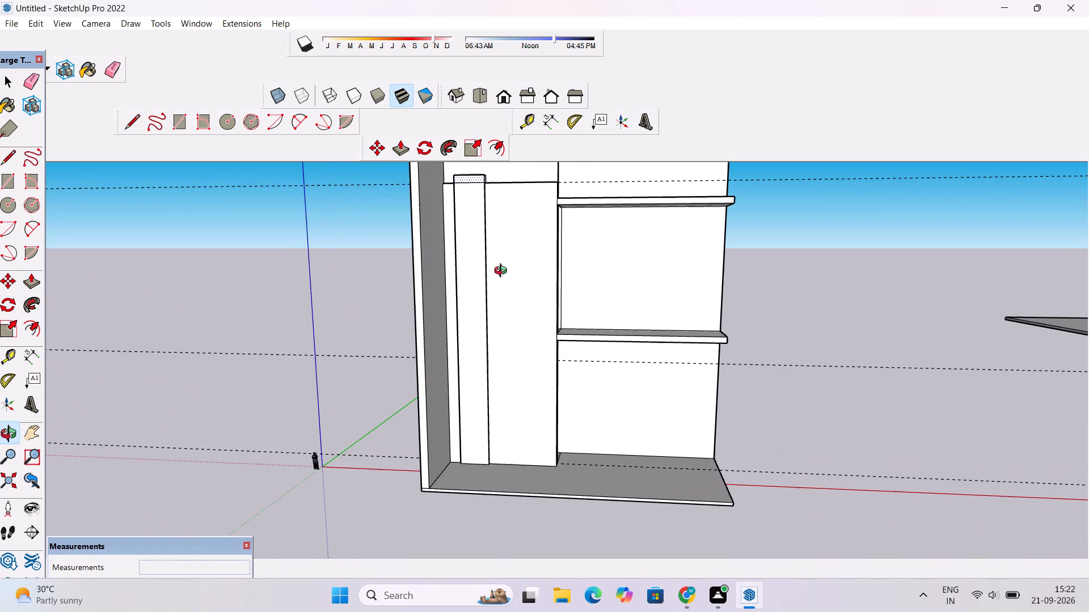
scroll(503, 272, up, 1)
shift+drag(505, 273, 466, 279)
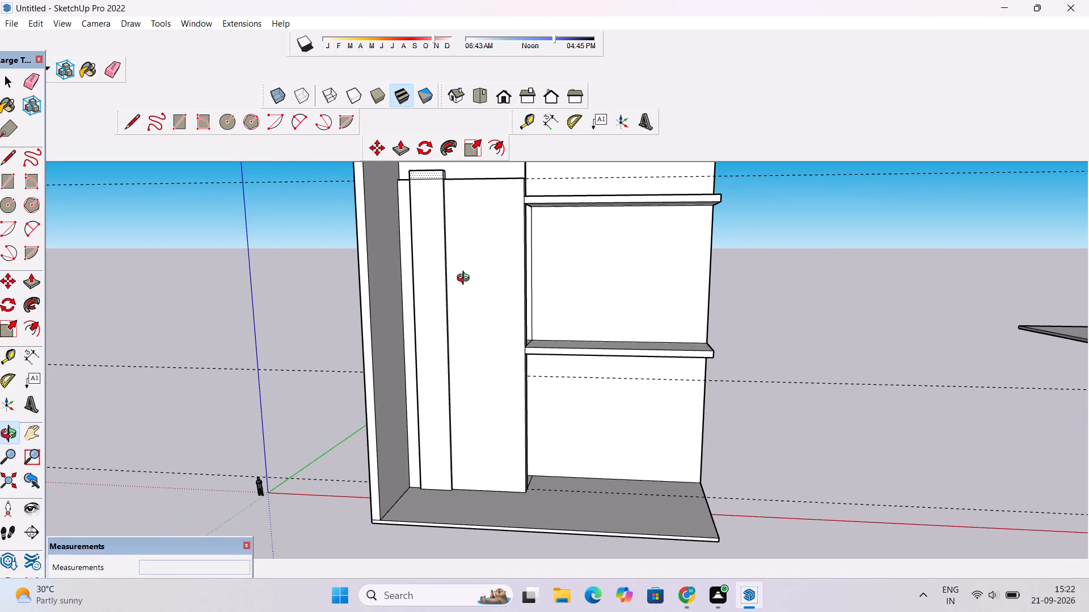
drag(543, 269, 408, 303)
scroll(458, 255, up, 4)
drag(461, 258, 429, 278)
scroll(424, 280, down, 2)
drag(434, 280, 406, 291)
key(p)
scroll(432, 300, up, 1)
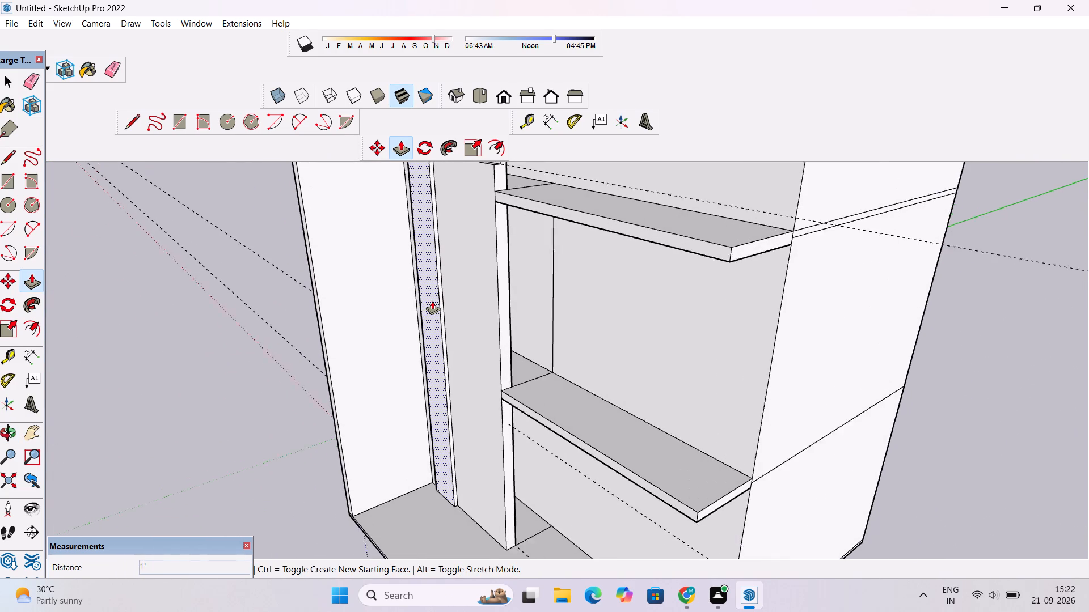
scroll(432, 300, up, 9)
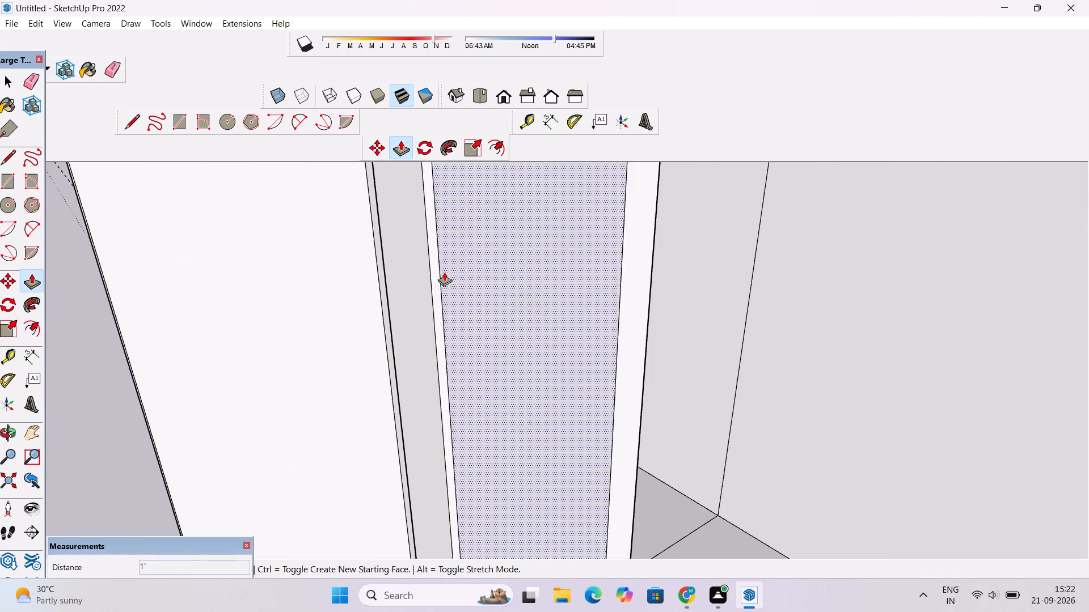
click(434, 282)
click(446, 286)
scroll(447, 286, down, 5)
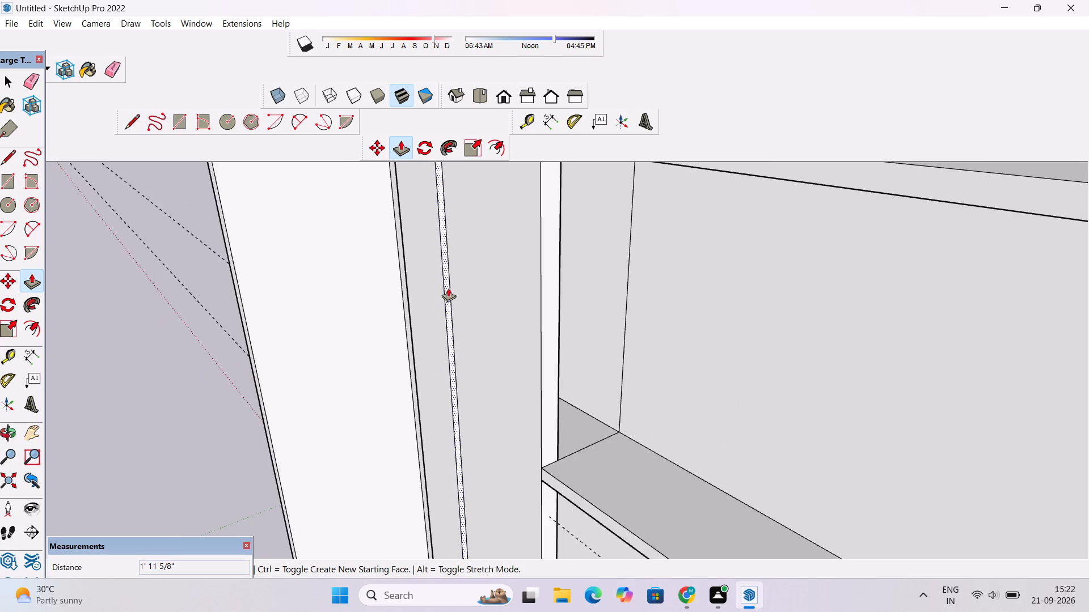
Pull the end face of the strip's short top piece out flush with the widened strip below it.
scroll(448, 288, down, 11)
scroll(447, 217, up, 16)
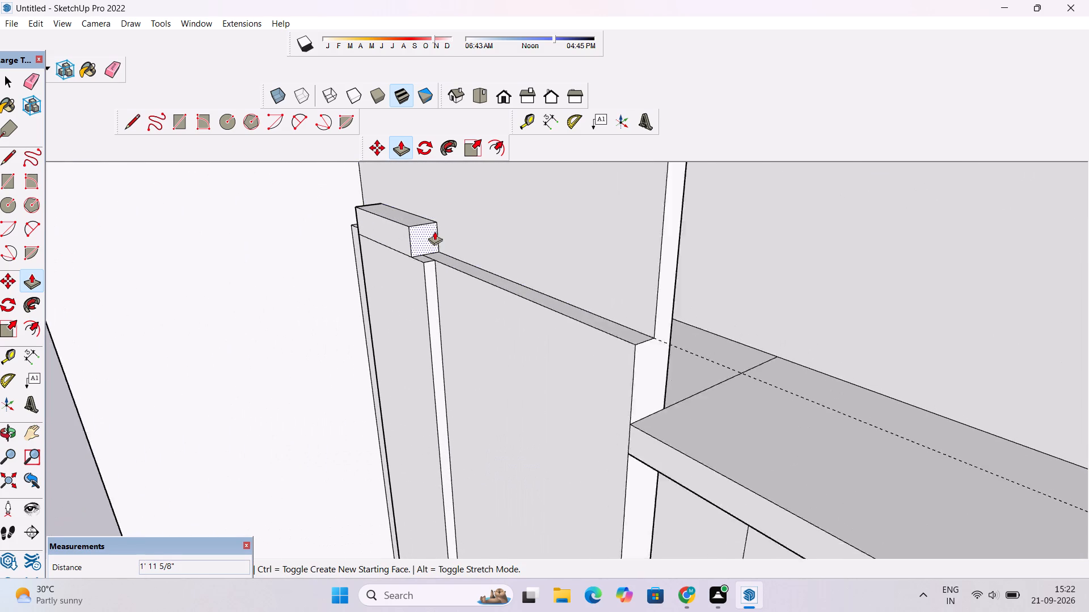
scroll(434, 231, up, 8)
click(413, 250)
click(414, 307)
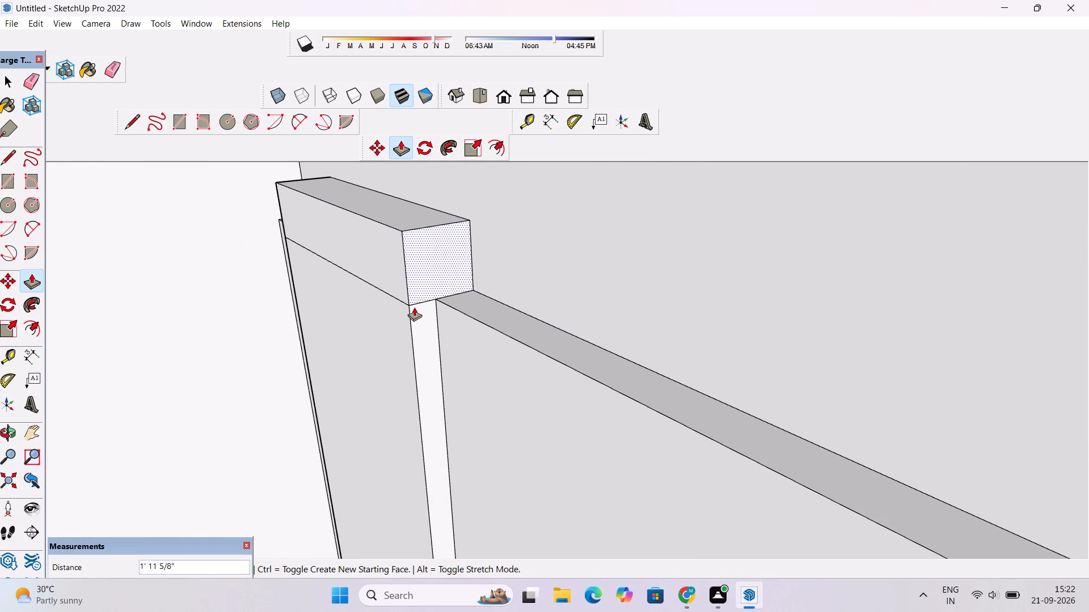
Examine the raised front-wall strip and panels beneath the canopy from several angles.
key(o)
scroll(414, 307, down, 6)
drag(419, 322, 471, 209)
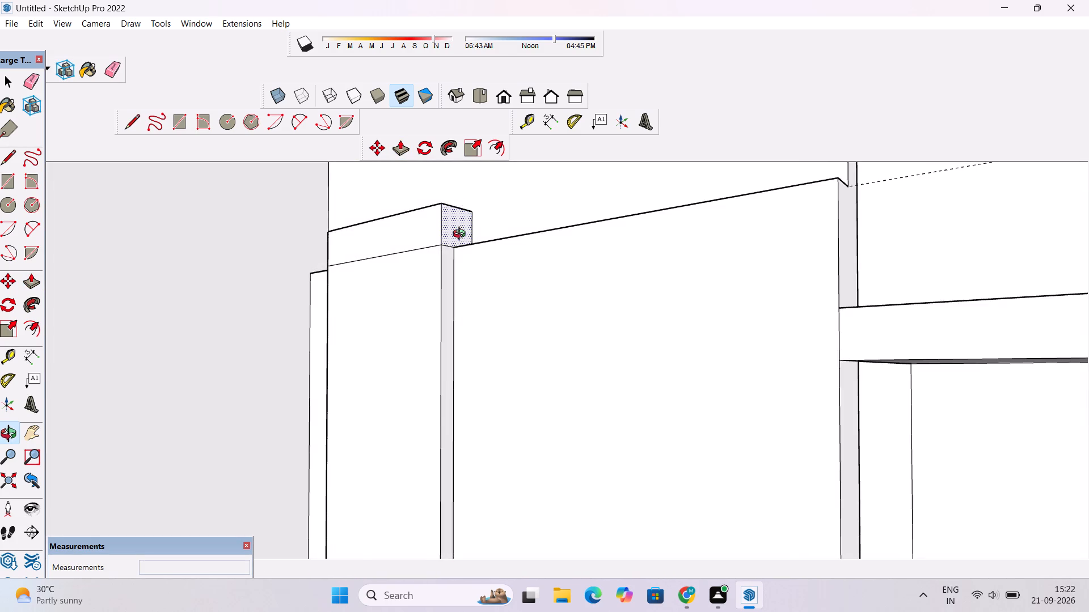
scroll(461, 237, down, 4)
scroll(350, 316, down, 4)
drag(365, 319, 418, 370)
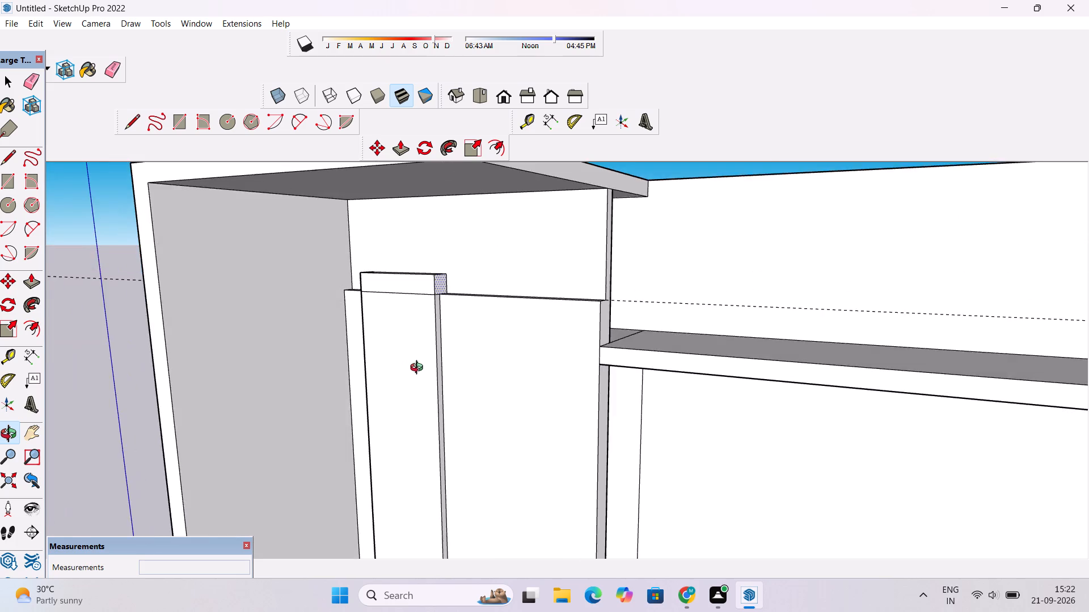
scroll(419, 365, down, 5)
drag(383, 346, 445, 360)
scroll(454, 359, down, 5)
drag(450, 354, 408, 252)
drag(426, 356, 504, 414)
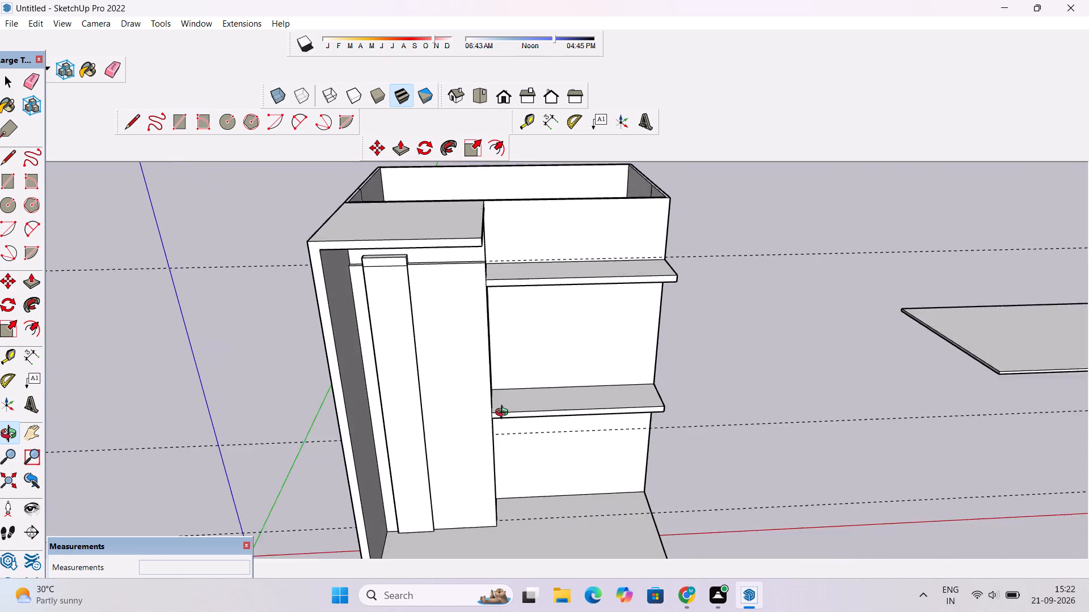
drag(504, 414, 521, 423)
scroll(515, 290, up, 2)
shift+drag(515, 287, 441, 311)
drag(451, 314, 427, 237)
shift+drag(427, 237, 450, 271)
scroll(450, 273, up, 1)
shift+drag(461, 281, 585, 282)
scroll(585, 272, down, 2)
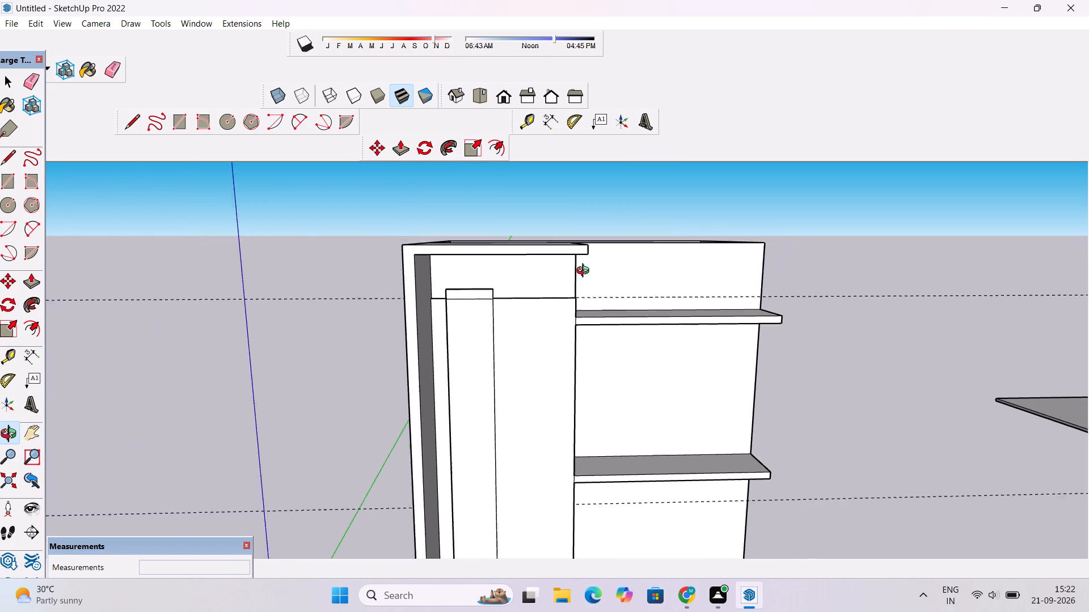
scroll(585, 272, down, 2)
Erase the two upper horizontal guides crossing the building, keeping the guide near the base.
key(e)
drag(343, 255, 365, 296)
drag(371, 359, 391, 470)
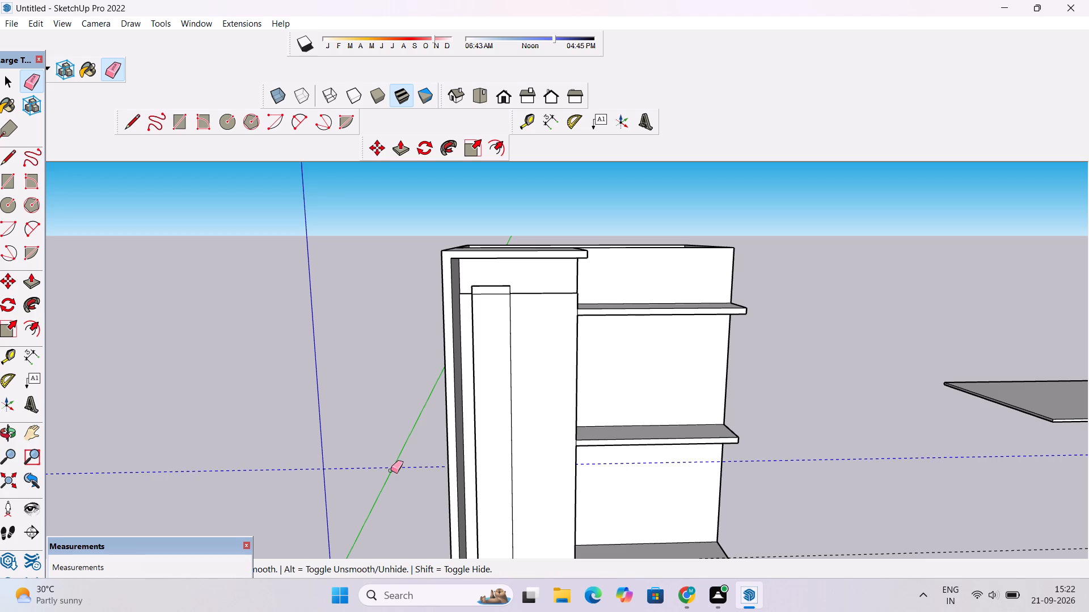
drag(391, 470, 387, 465)
scroll(310, 273, down, 5)
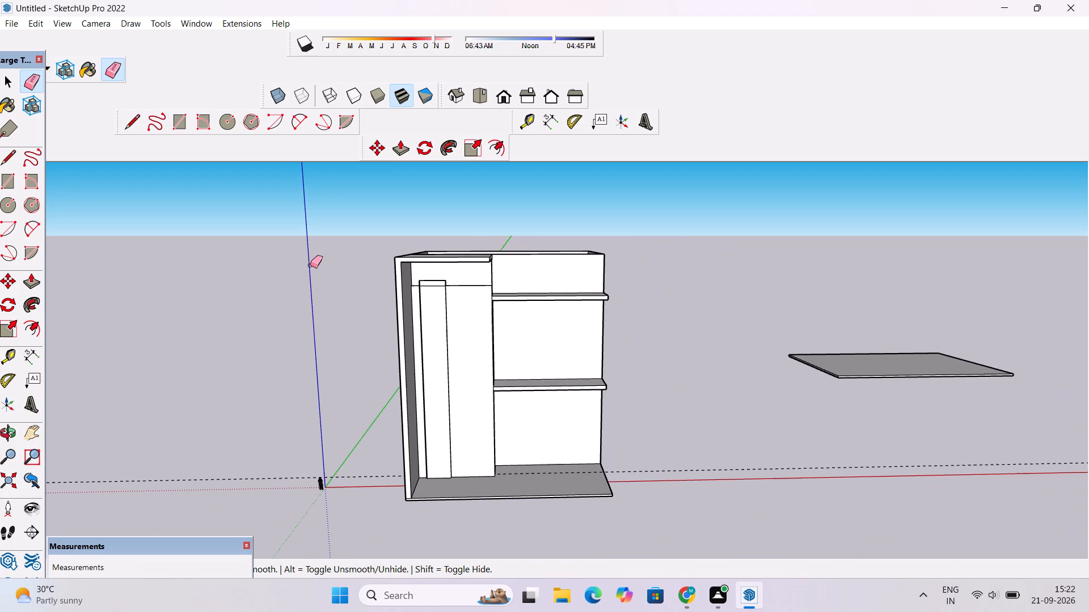
Examine the whole building, its canopy frame and balcony slabs from the front and side.
key(o)
drag(322, 284, 330, 307)
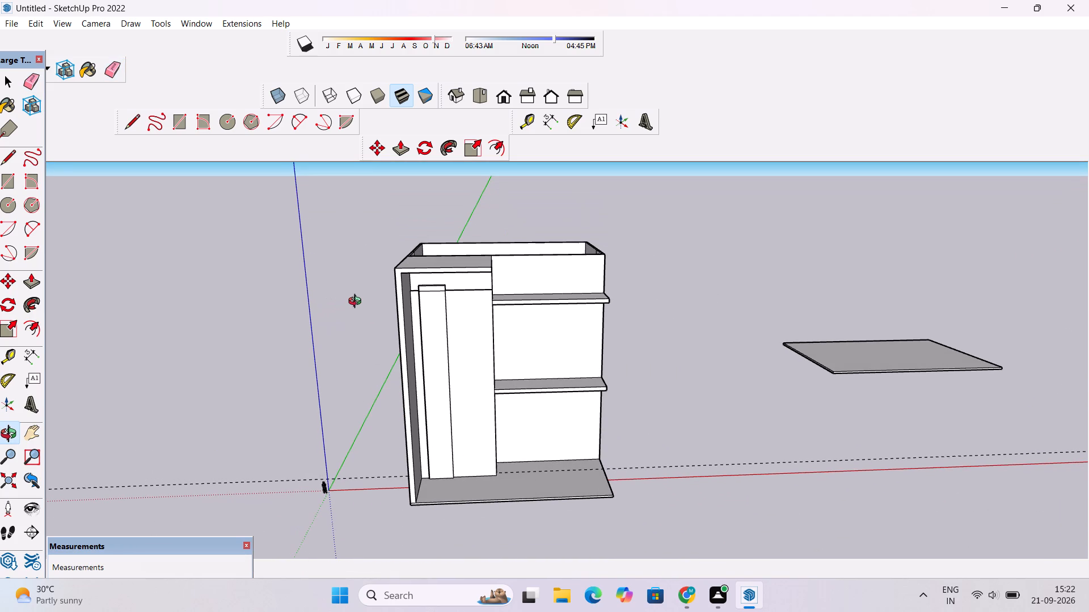
scroll(357, 303, down, 2)
shift+drag(362, 303, 339, 299)
scroll(340, 296, up, 1)
drag(356, 278, 364, 325)
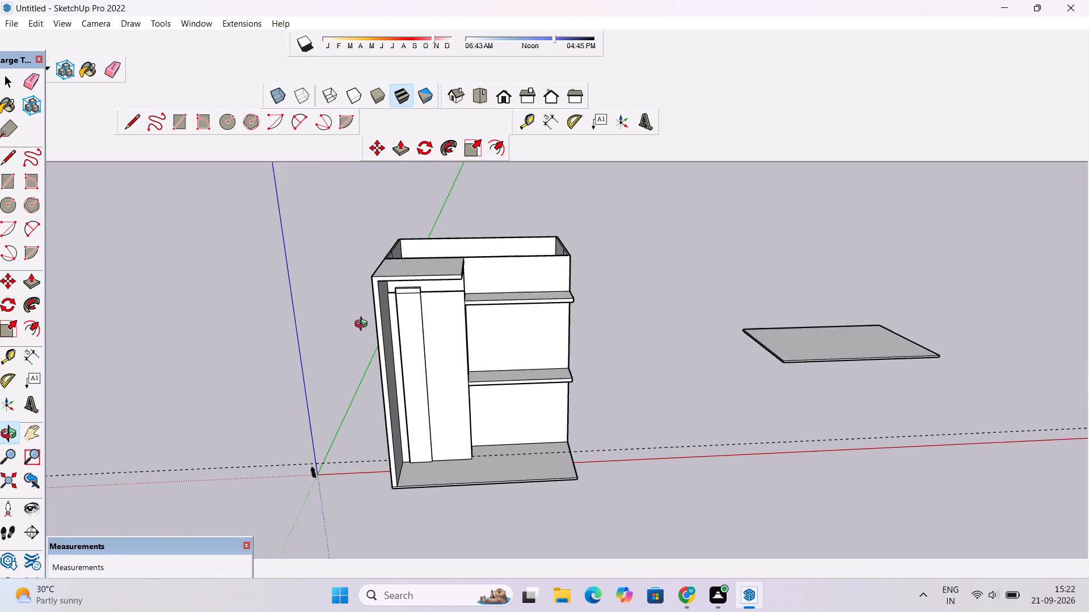
drag(364, 325, 365, 333)
drag(438, 342, 408, 319)
shift+drag(453, 318, 395, 318)
scroll(448, 320, up, 1)
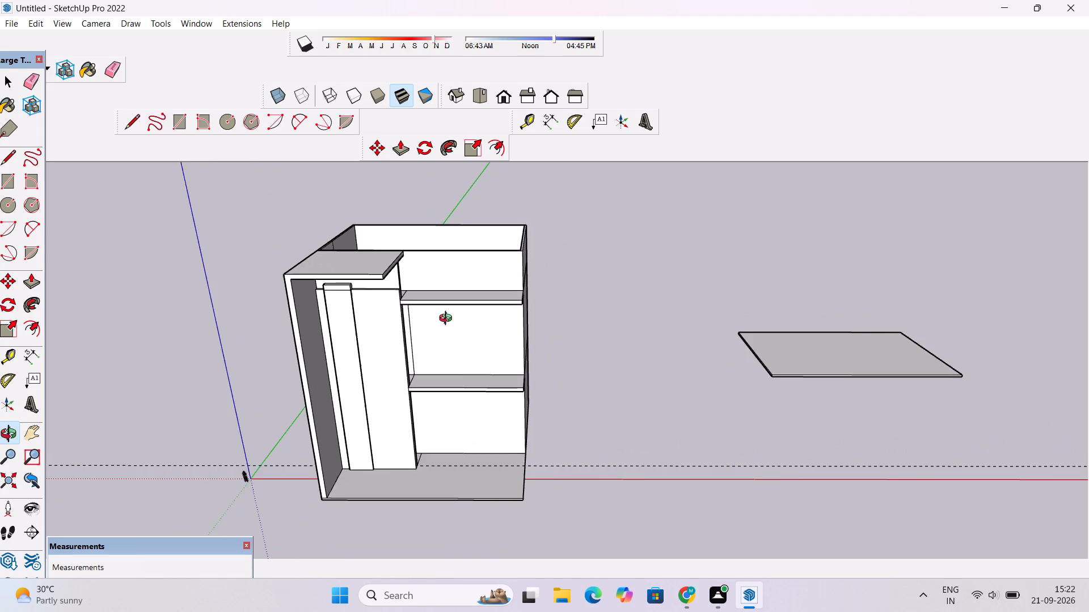
scroll(448, 320, up, 1)
drag(448, 320, 419, 325)
scroll(412, 322, down, 3)
drag(474, 308, 388, 324)
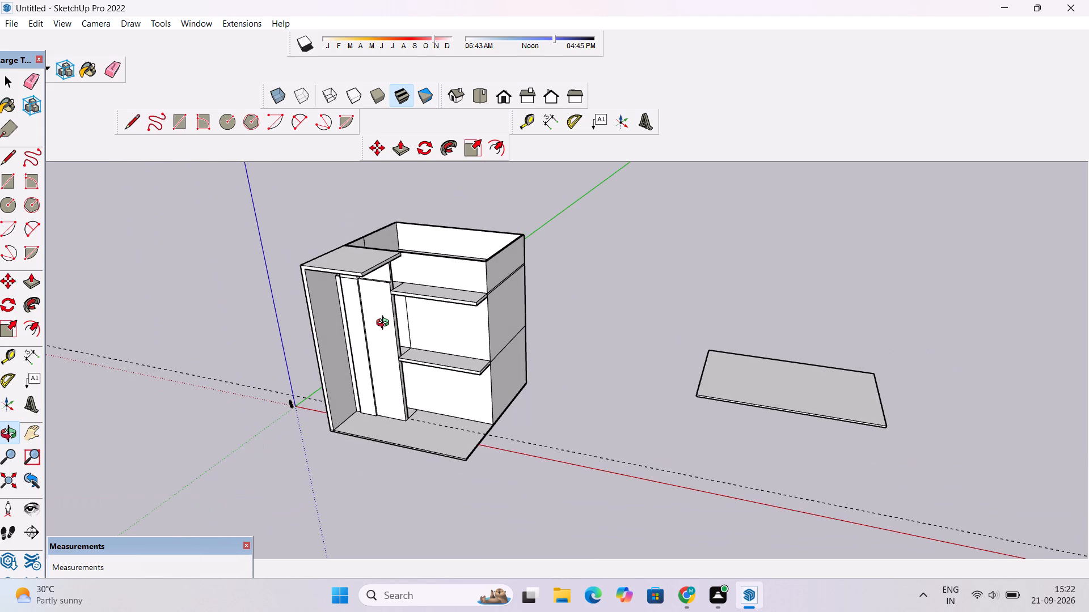
scroll(385, 324, down, 2)
drag(451, 305, 450, 332)
scroll(458, 318, up, 5)
shift+drag(468, 353, 483, 321)
drag(467, 367, 494, 341)
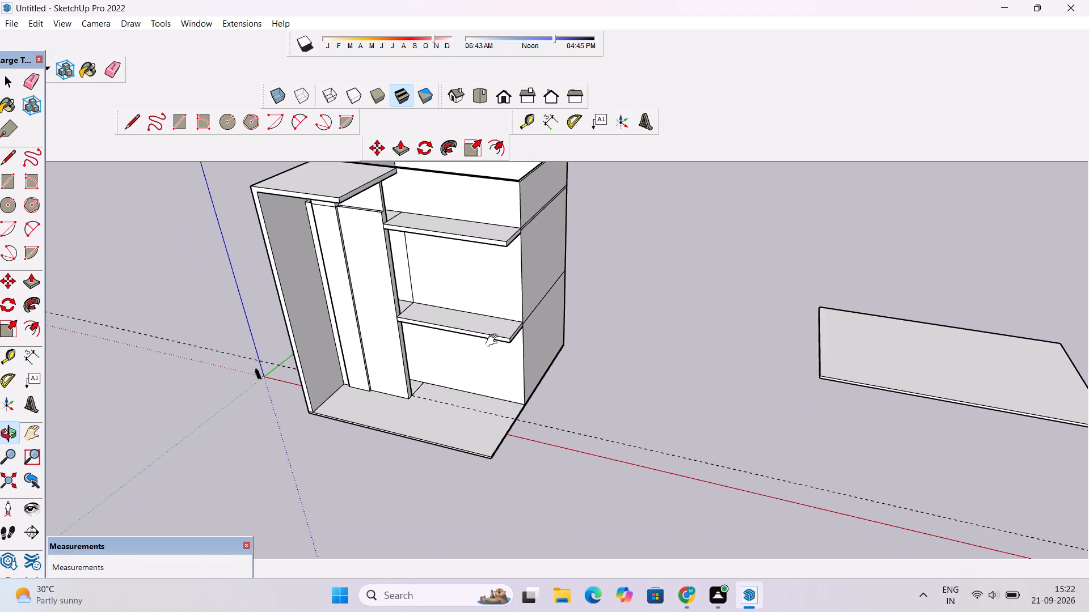
scroll(486, 346, down, 2)
shift+drag(489, 351, 513, 351)
shift+drag(514, 347, 489, 347)
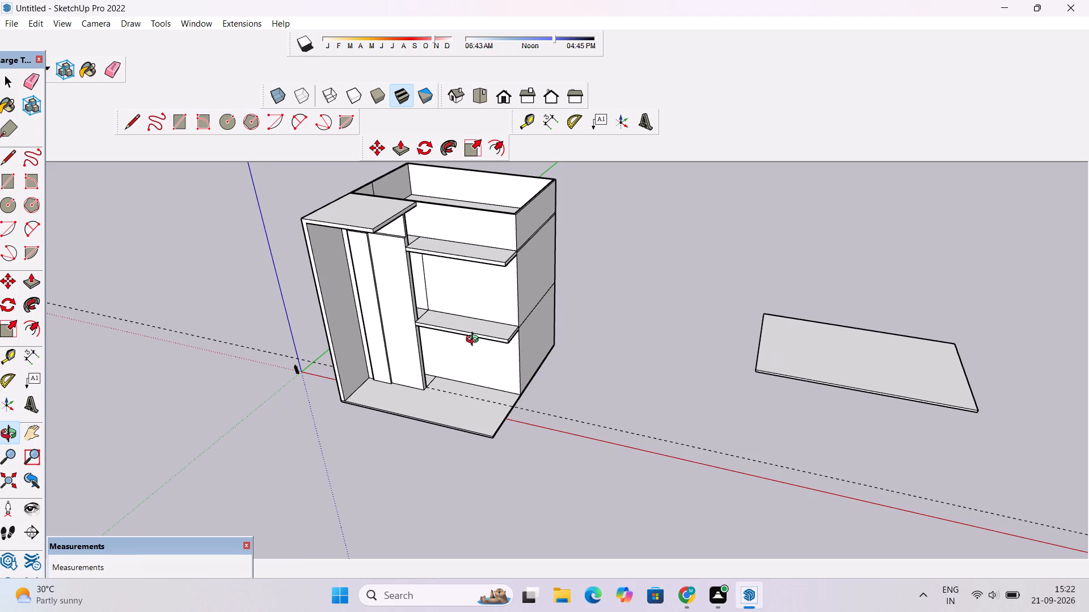
Place a guide on the lower balcony slab, parallel to its outer end edge and 1'6" inward.
key(t)
scroll(477, 329, up, 11)
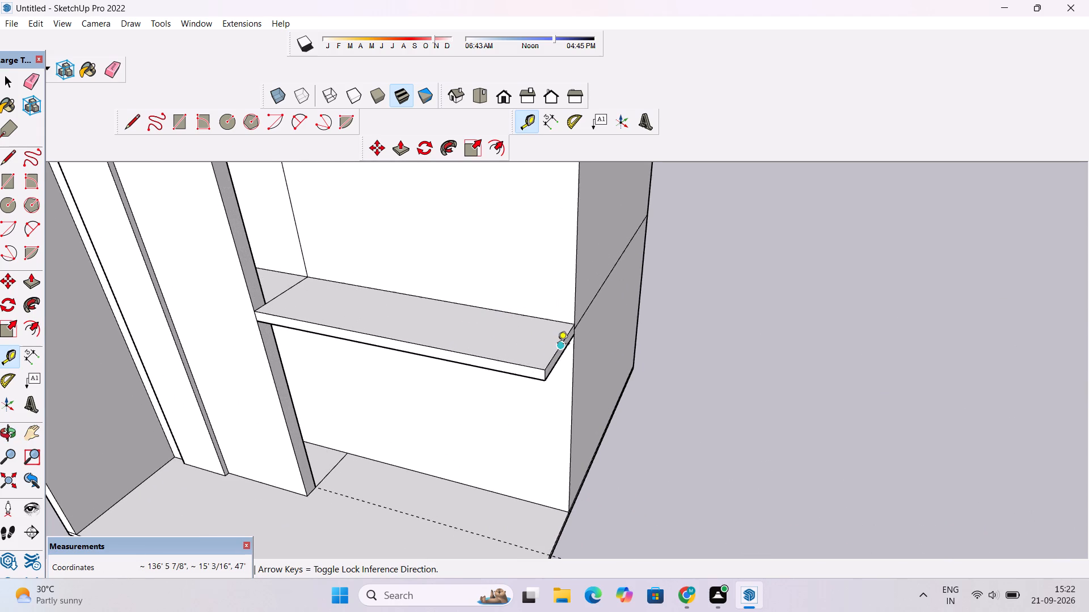
click(560, 347)
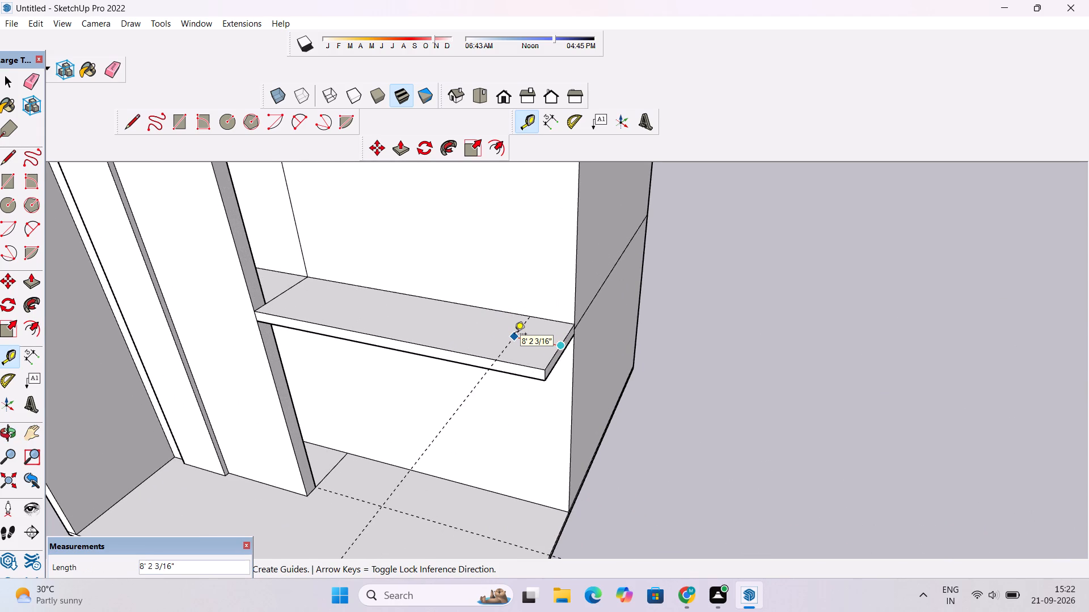
text(1'6")
key(Return)
scroll(518, 451, down, 3)
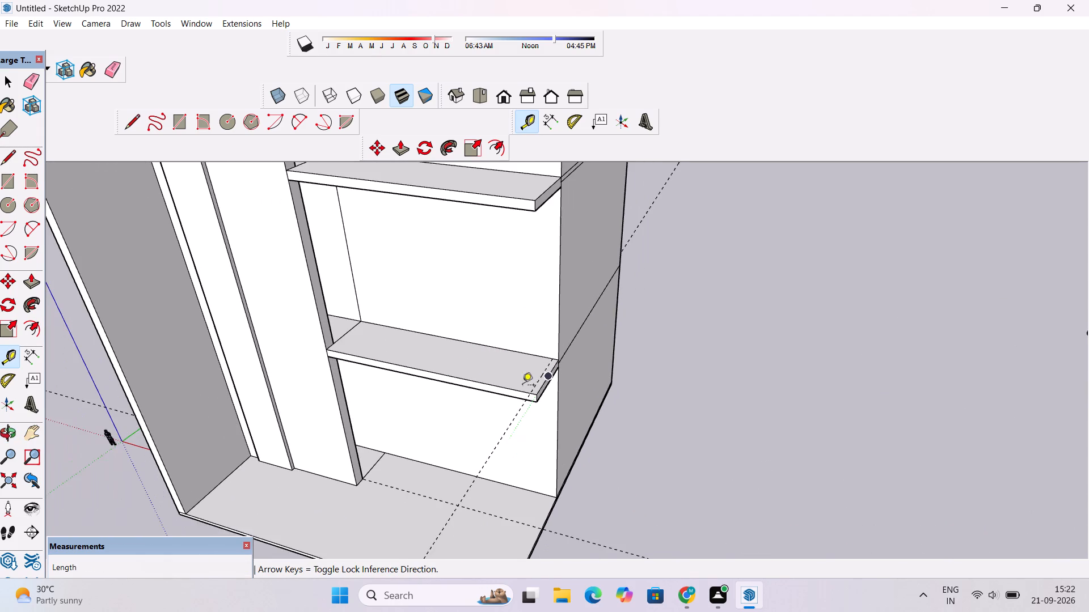
Place a guide on the upper balcony slab, parallel to its outer end edge and 1'6" inward.
scroll(548, 322, down, 3)
scroll(544, 222, up, 14)
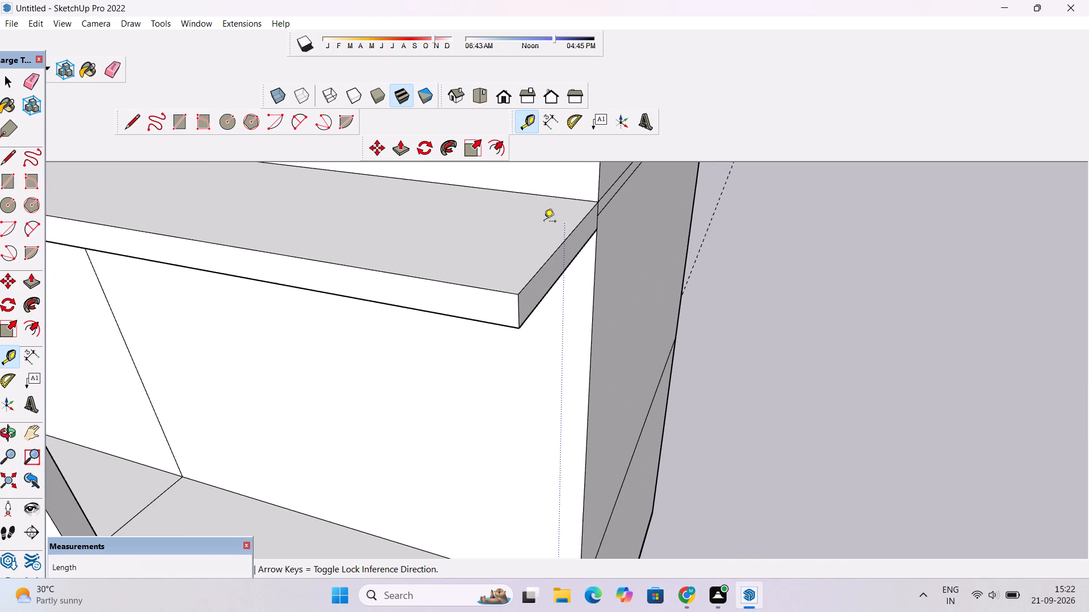
click(564, 242)
text(1'6")
key(Return)
Draw a 15' line along the guide across the upper balcony slab's top face, from wall to front edge.
key(l)
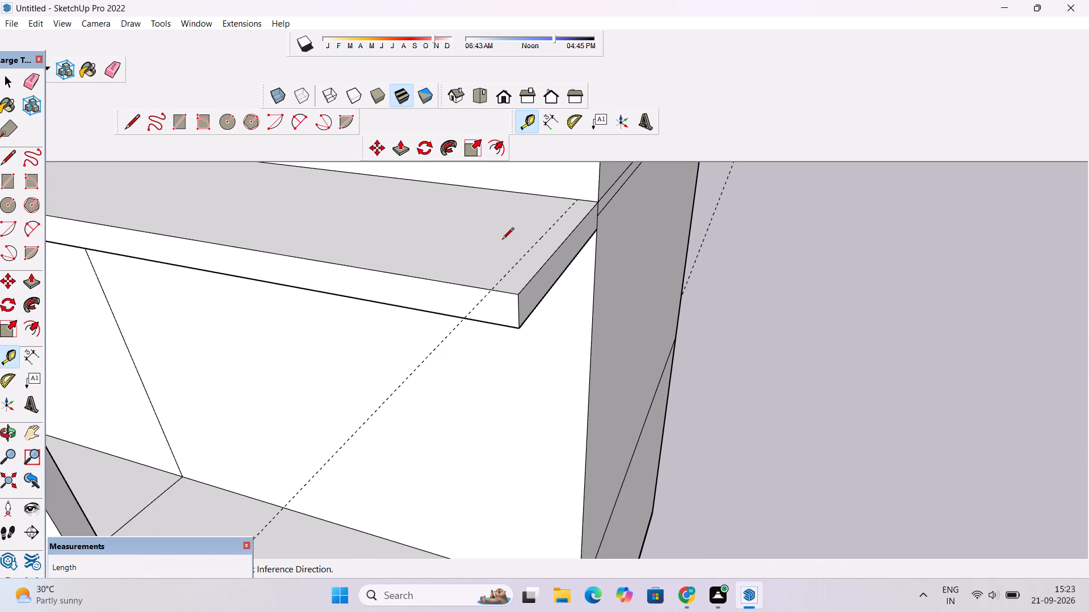
scroll(501, 241, down, 4)
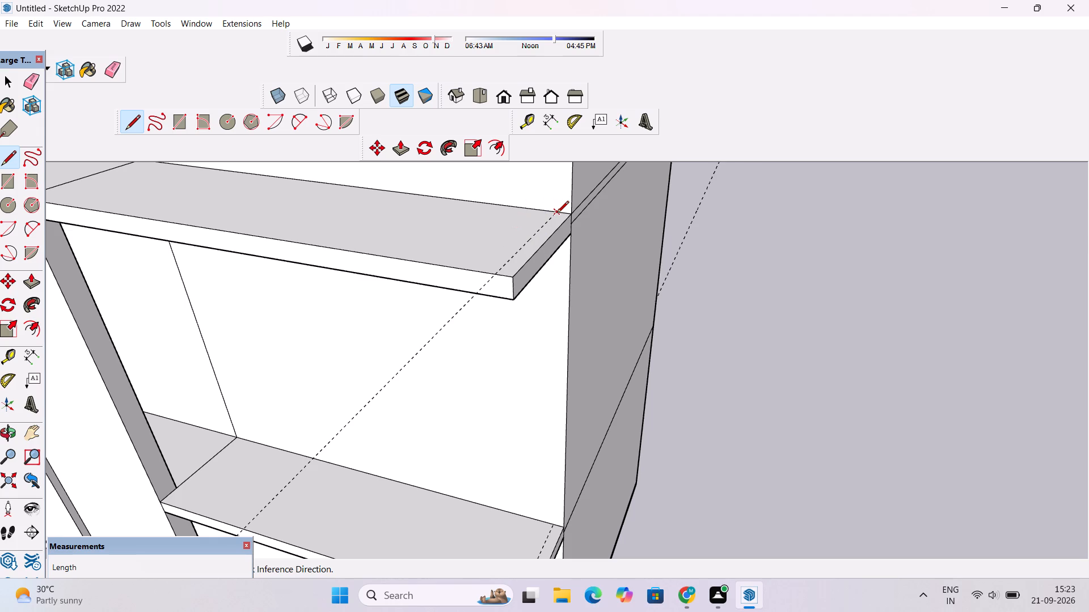
click(556, 212)
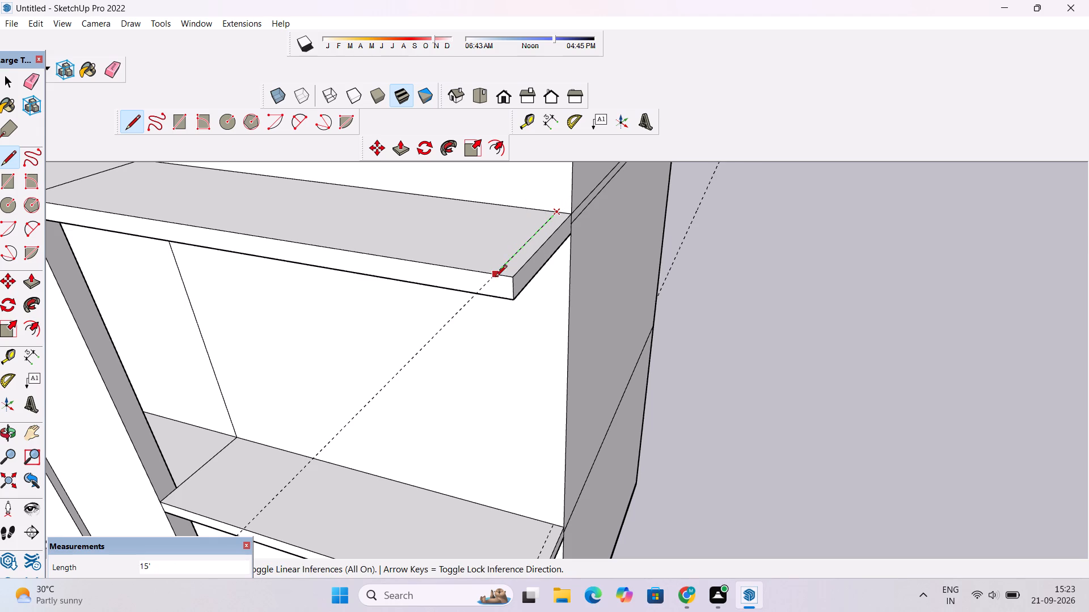
click(493, 274)
scroll(505, 256, down, 5)
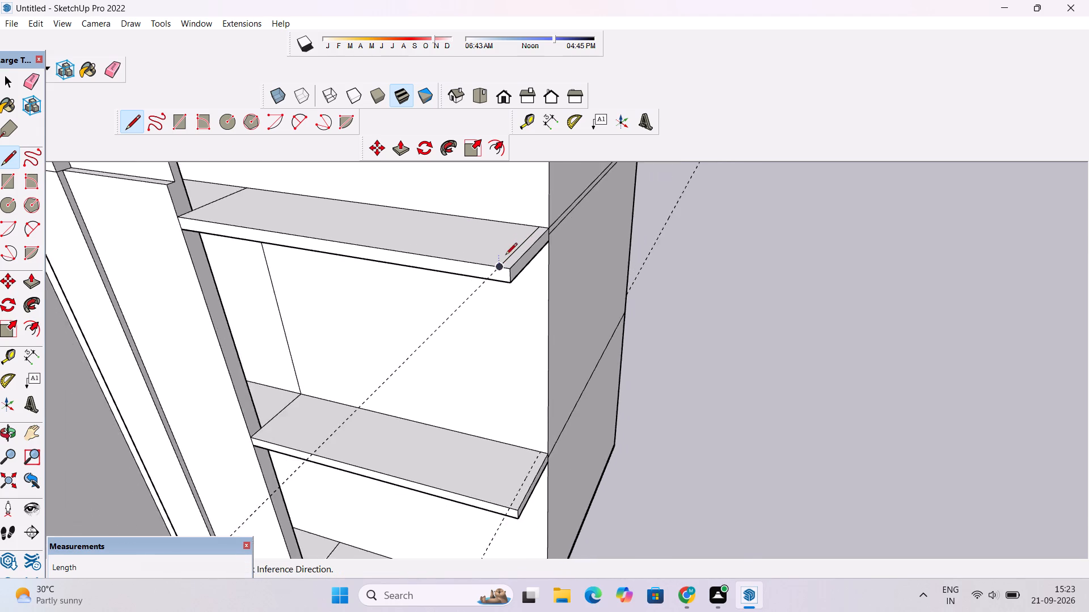
Draw a line along the guide across the lower balcony slab's top face, from the wall to the front edge.
scroll(505, 256, down, 13)
scroll(542, 294, down, 2)
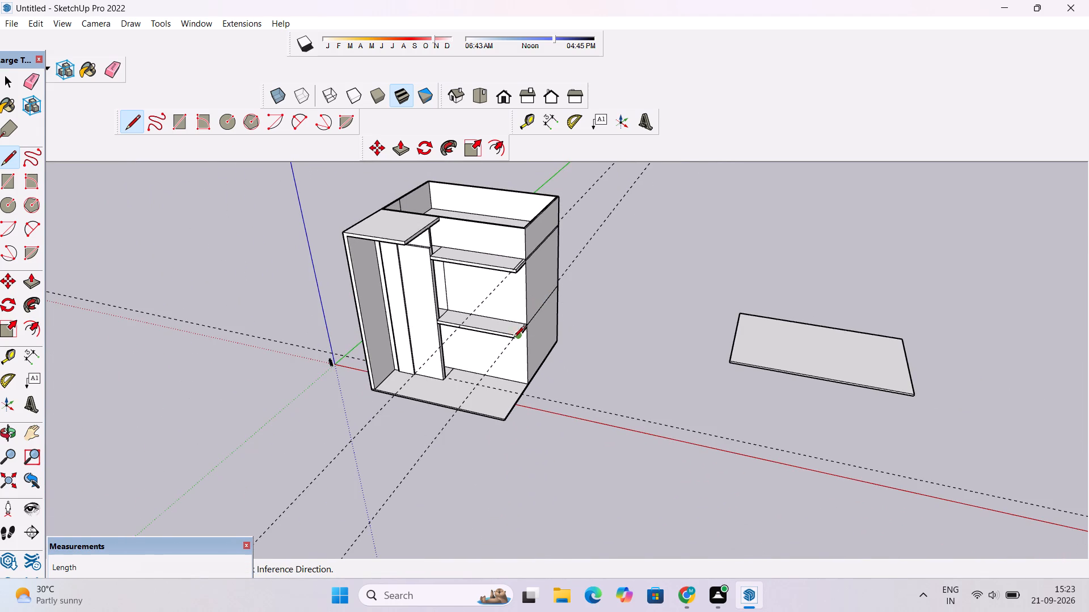
scroll(482, 326, up, 1)
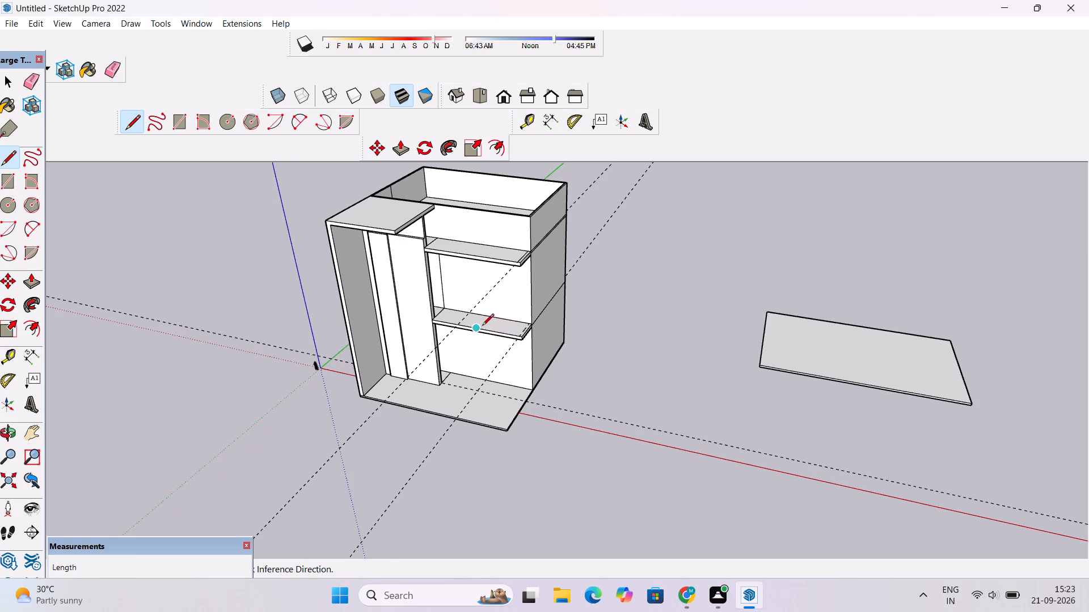
scroll(482, 326, up, 2)
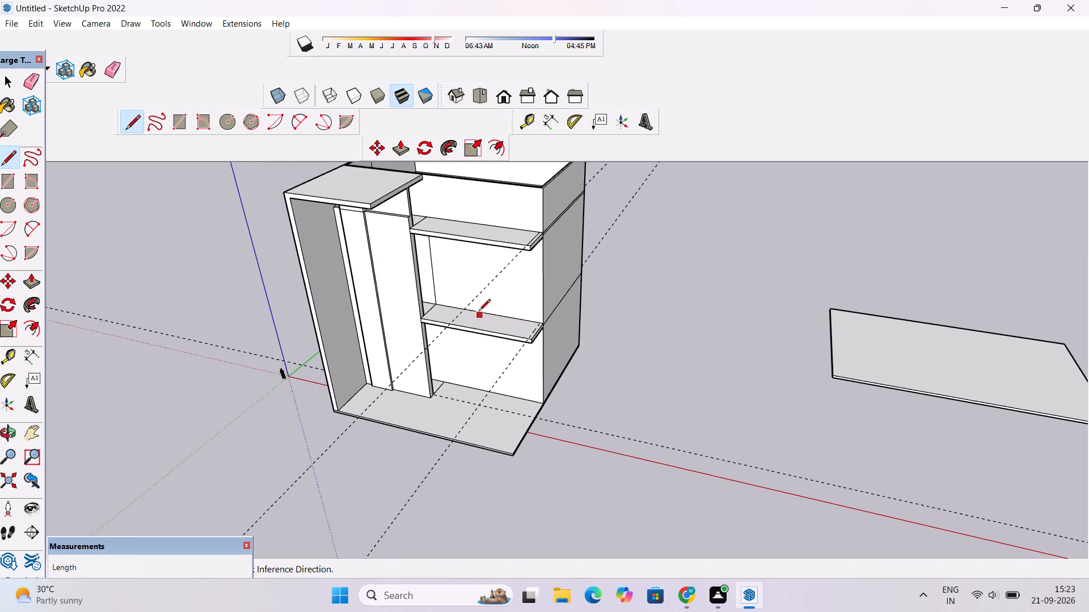
scroll(479, 308, down, 2)
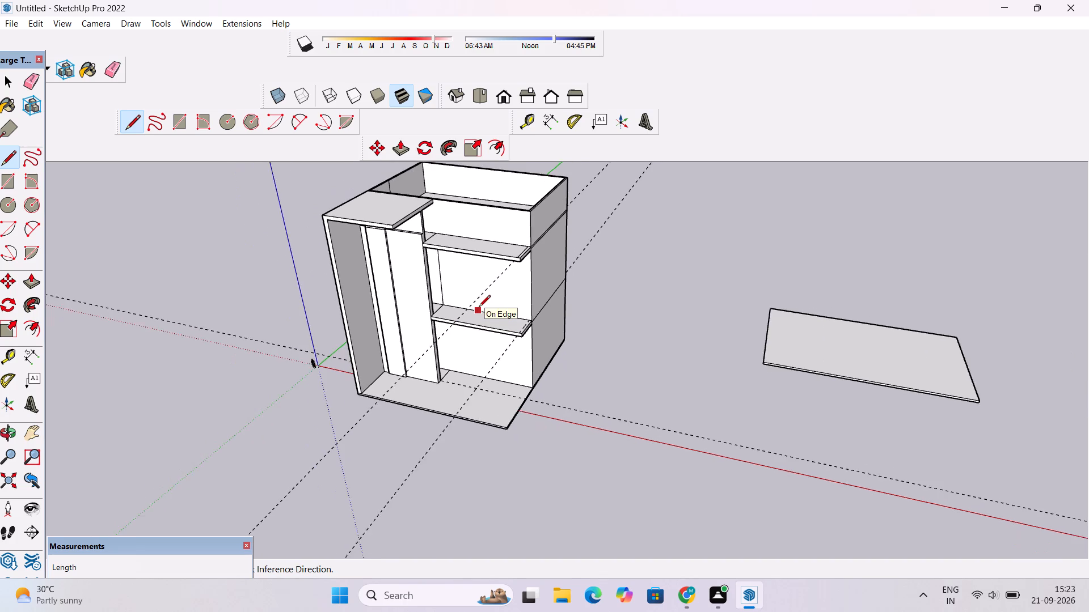
scroll(479, 308, down, 1)
scroll(483, 388, up, 4)
scroll(513, 312, up, 5)
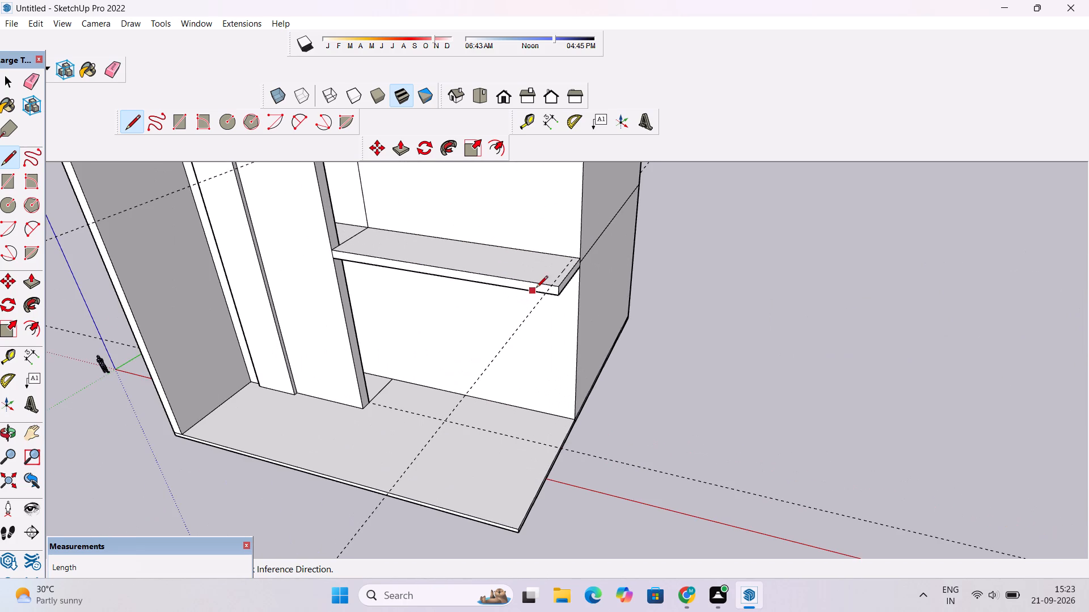
scroll(564, 253, up, 4)
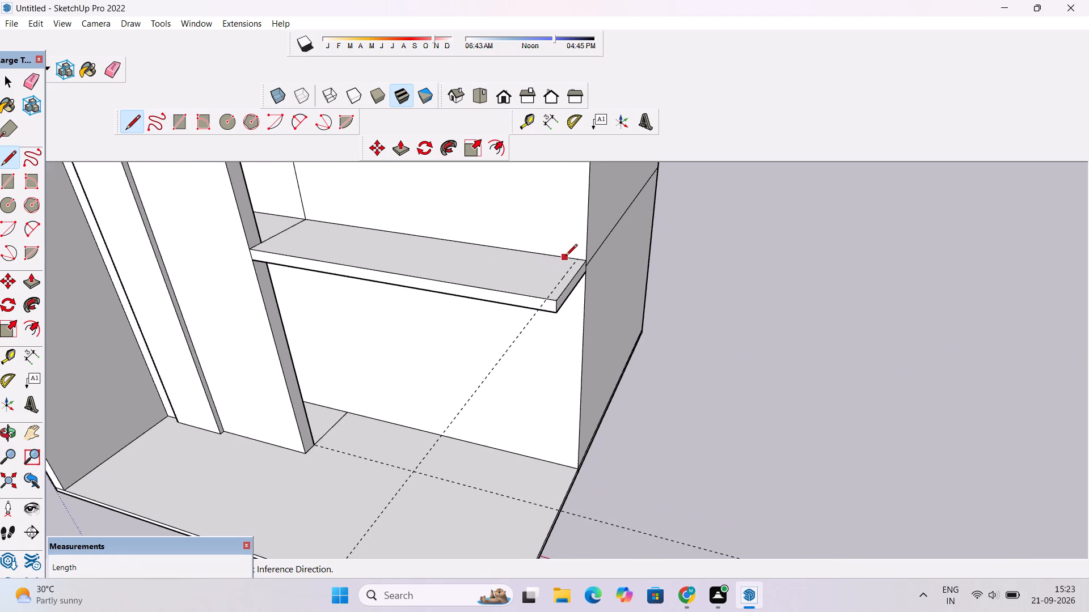
scroll(565, 257, up, 11)
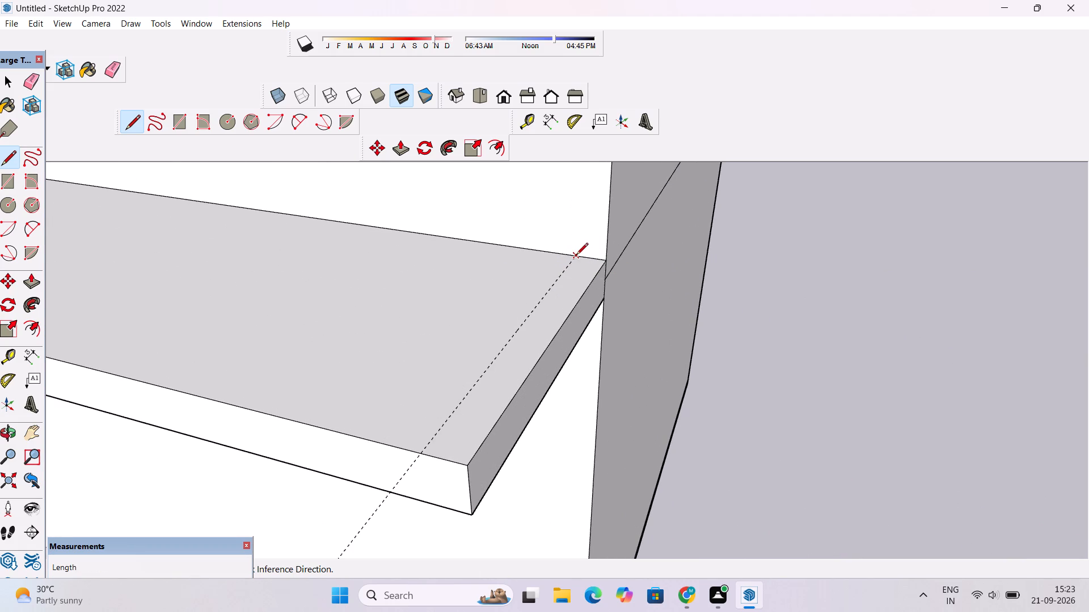
click(576, 256)
scroll(523, 308, down, 5)
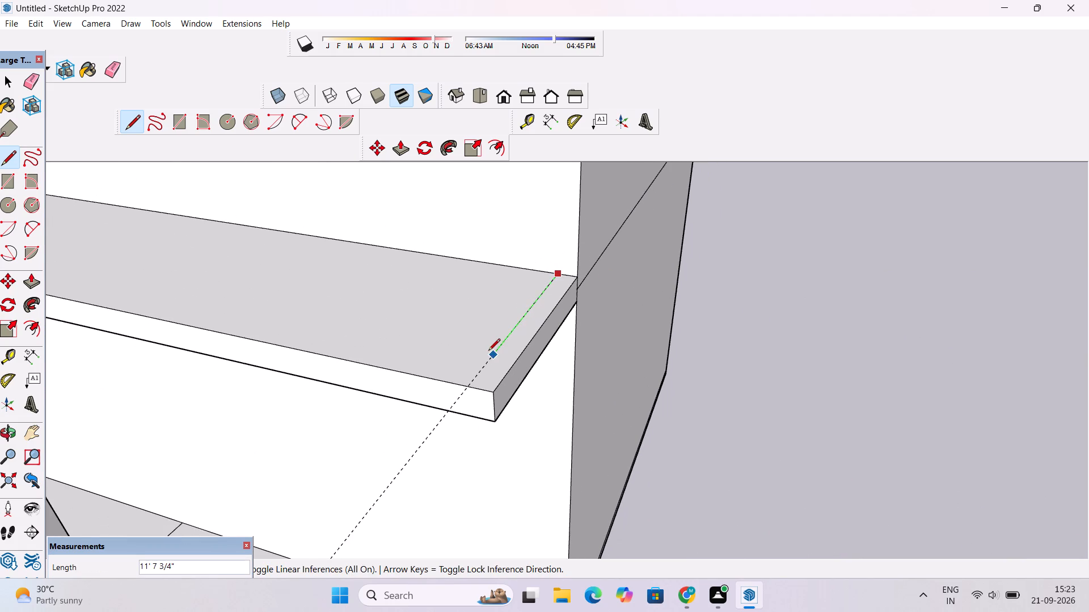
scroll(488, 351, up, 4)
scroll(488, 352, down, 2)
scroll(470, 372, up, 5)
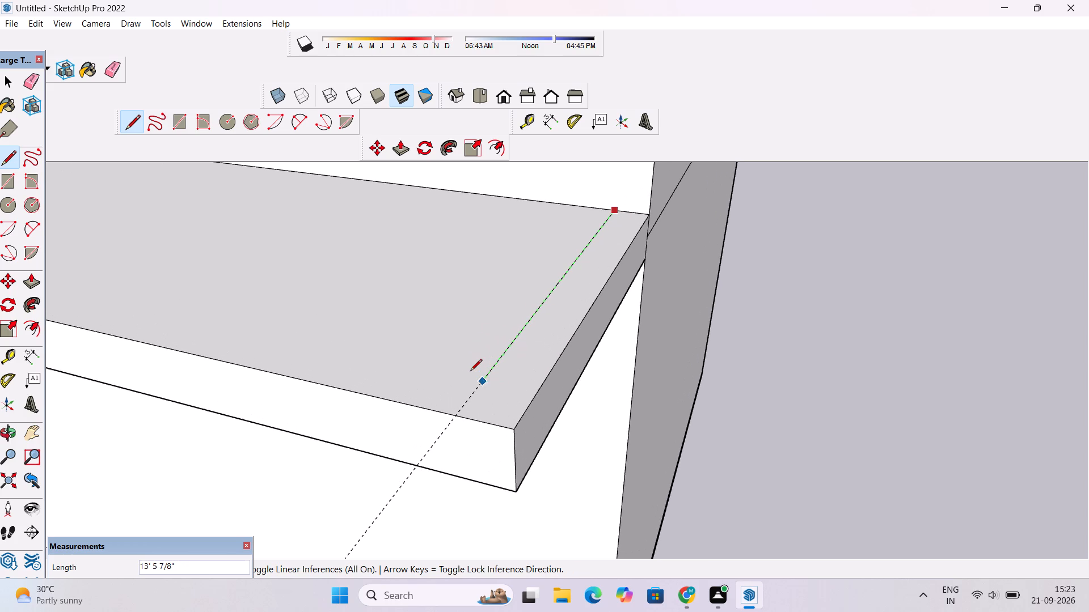
scroll(470, 372, up, 2)
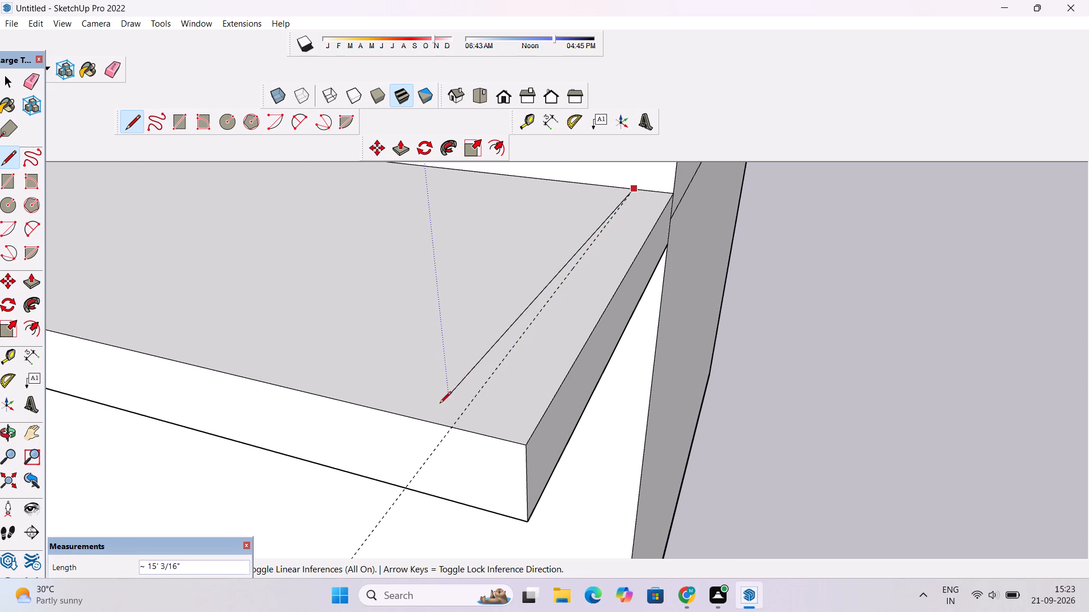
click(454, 426)
key(space)
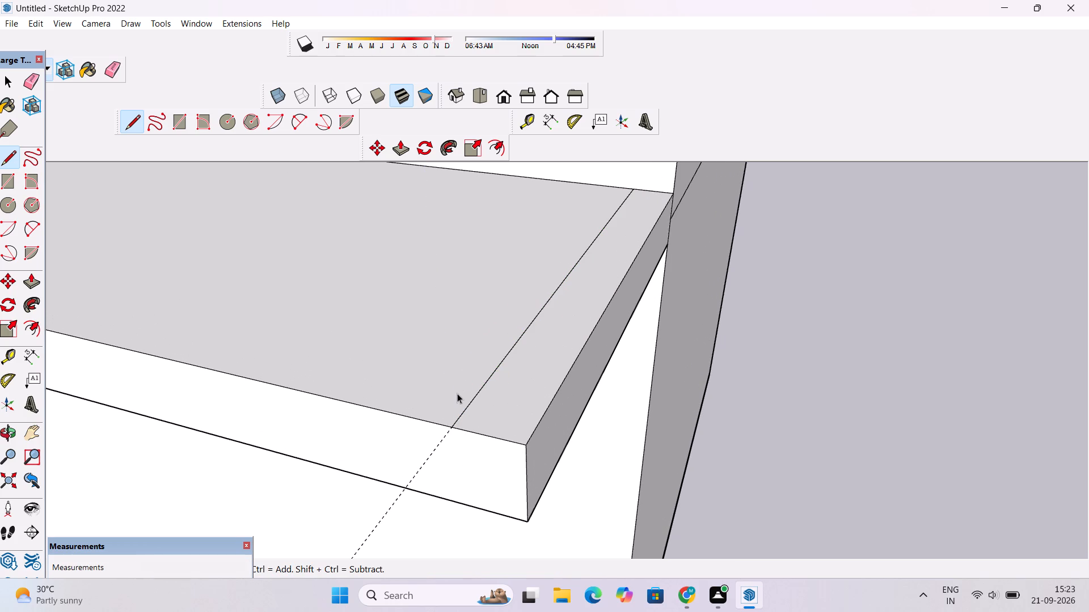
Erase the two guides running across the upper and lower balcony slabs.
scroll(462, 389, down, 6)
key(e)
drag(399, 457, 417, 490)
scroll(417, 466, down, 4)
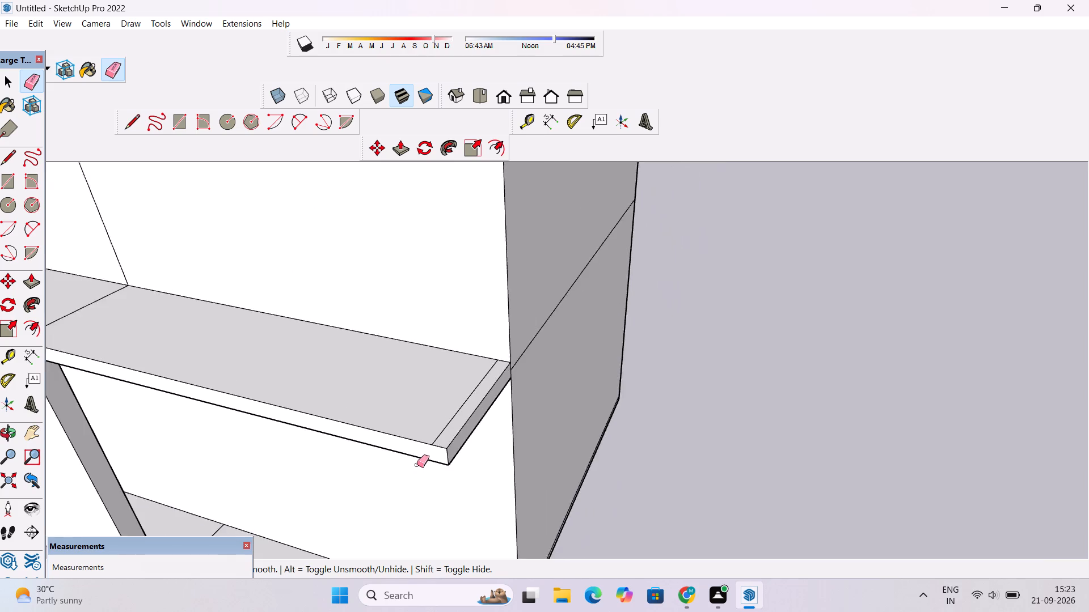
scroll(417, 465, down, 12)
scroll(331, 370, up, 4)
drag(340, 343, 348, 352)
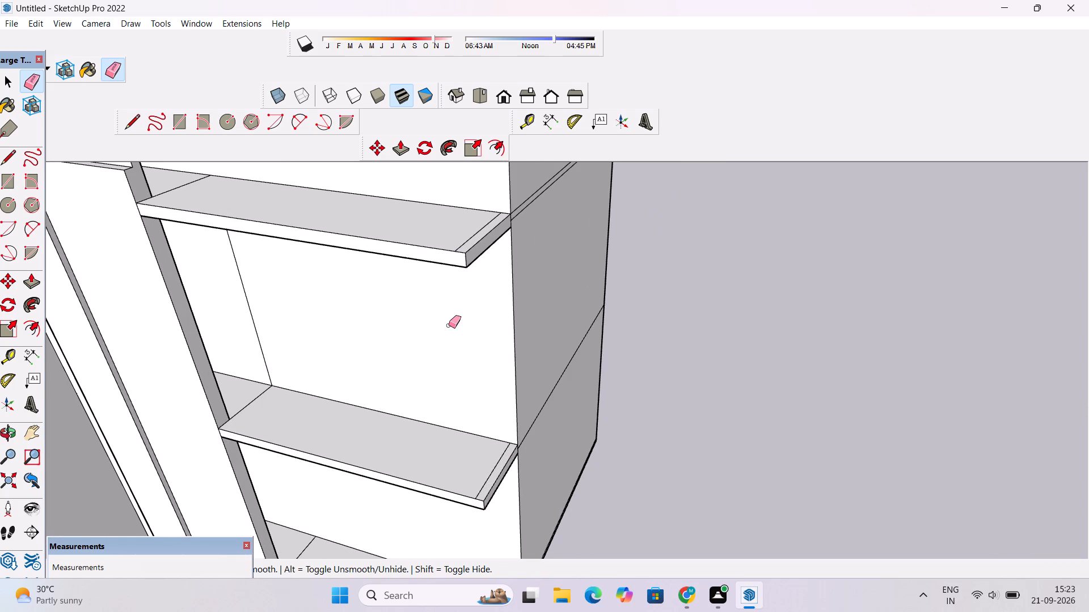
Push/Pull the upper balcony slab's front face outward 2' as a new section, keeping the original front edge line.
key(p)
click(448, 254)
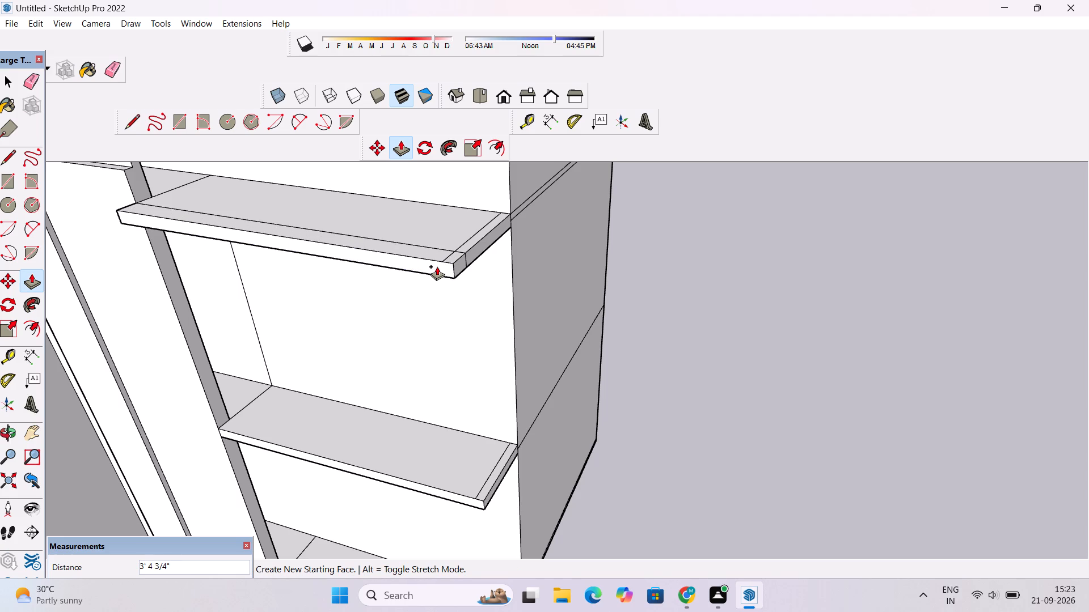
scroll(437, 266, up, 3)
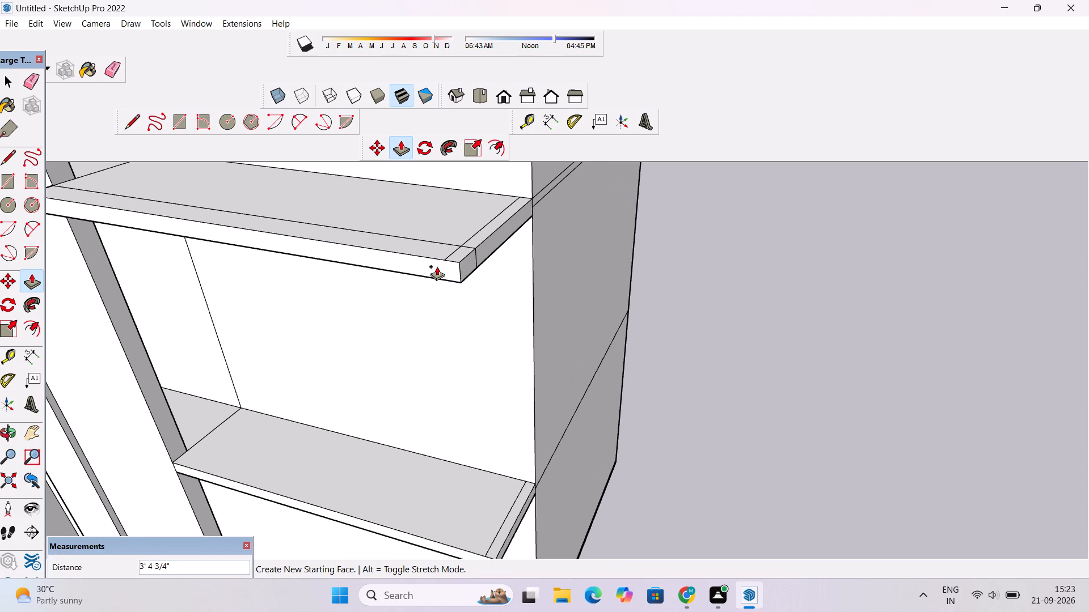
text(2')
key(Return)
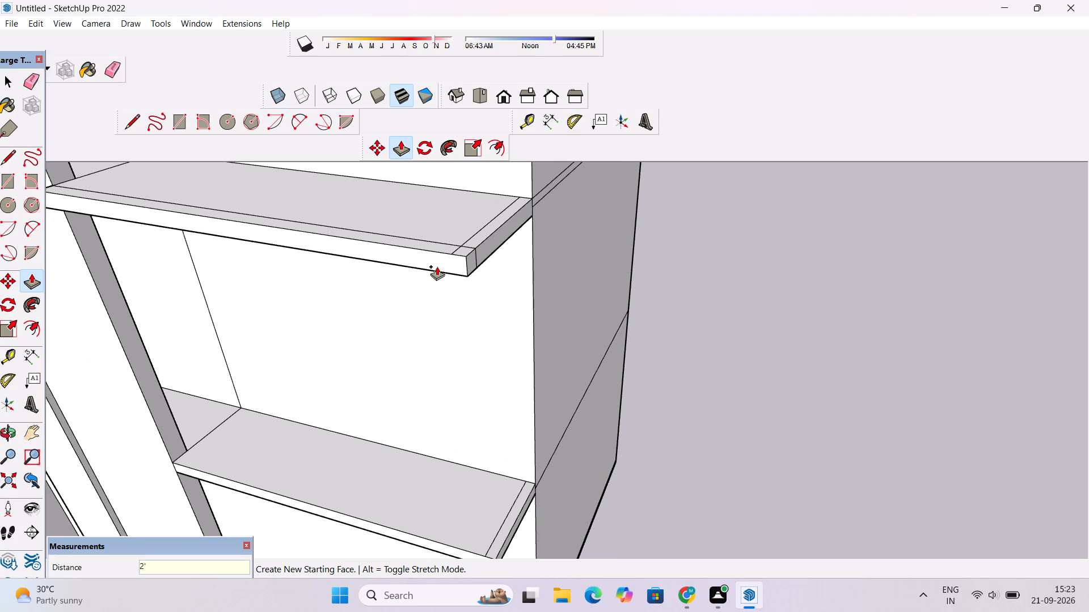
Push/Pull the lower balcony slab's front face outward 2', flush with the upper slab's front.
scroll(450, 258, down, 7)
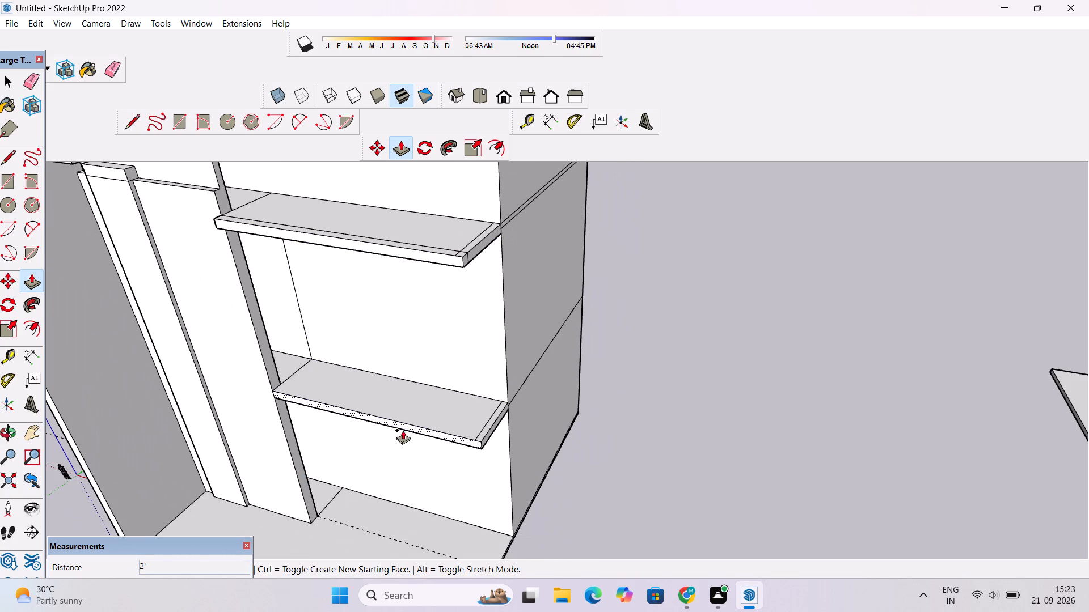
click(419, 430)
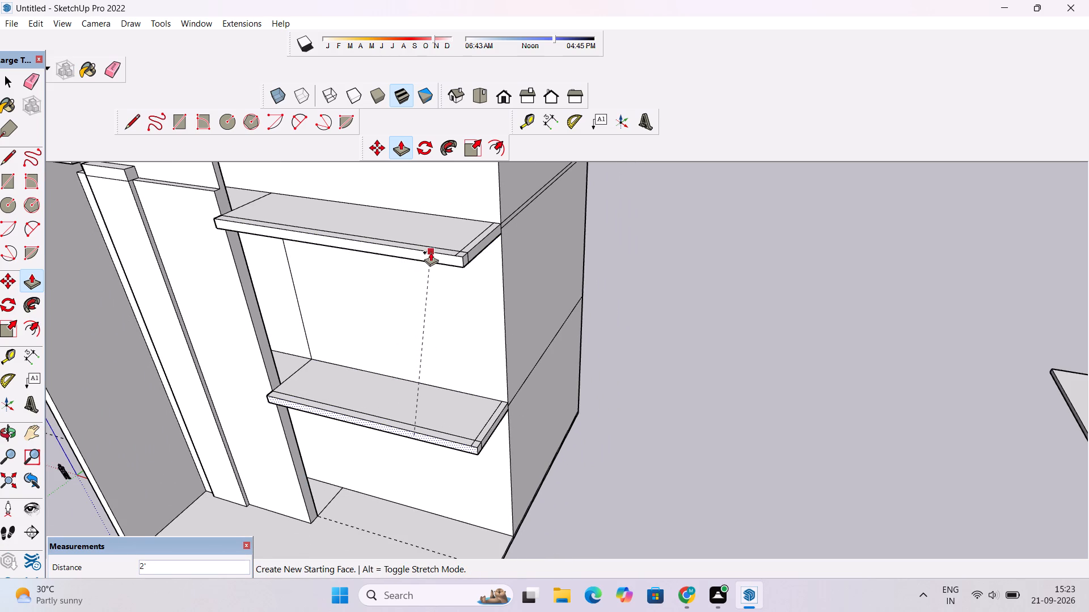
click(432, 256)
Examine the extended balcony slabs and the whole building from the front and above.
key(o)
scroll(433, 257, down, 6)
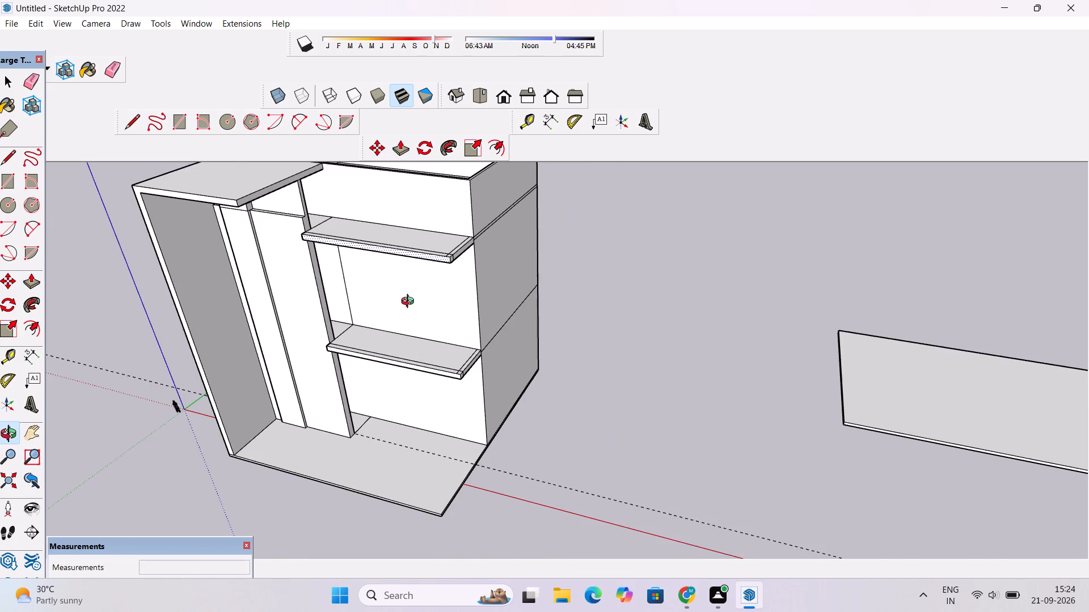
shift+drag(410, 303, 507, 290)
scroll(507, 290, down, 7)
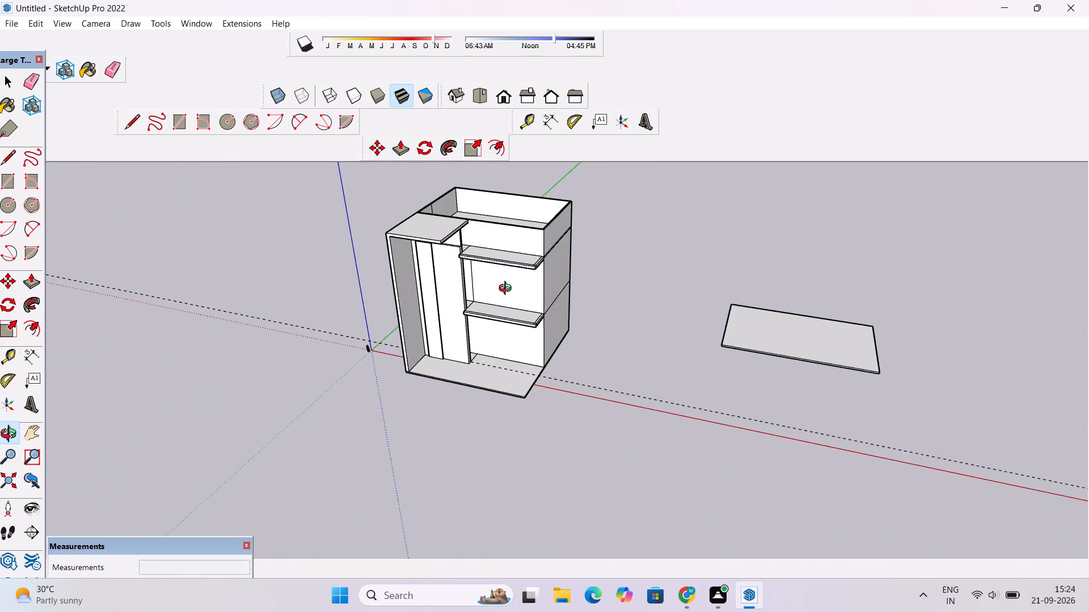
drag(508, 290, 531, 334)
scroll(525, 336, up, 1)
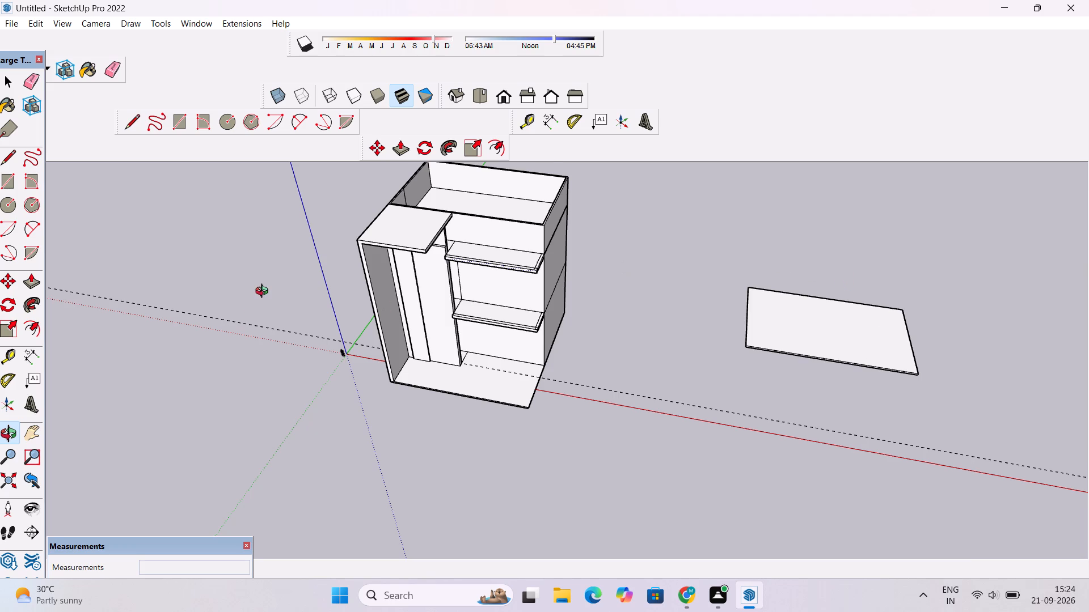
Erase the remaining long horizontal guide crossing the building near its base.
scroll(264, 292, up, 4)
drag(376, 321, 479, 323)
drag(506, 408, 424, 419)
shift+drag(417, 395, 505, 395)
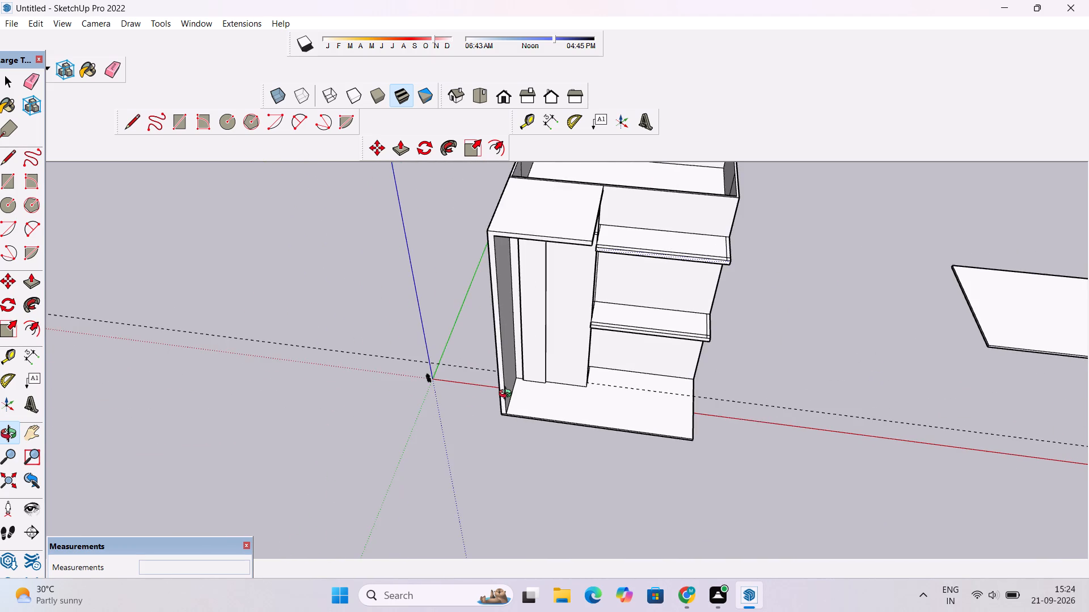
scroll(508, 395, up, 3)
key(e)
drag(379, 331, 378, 347)
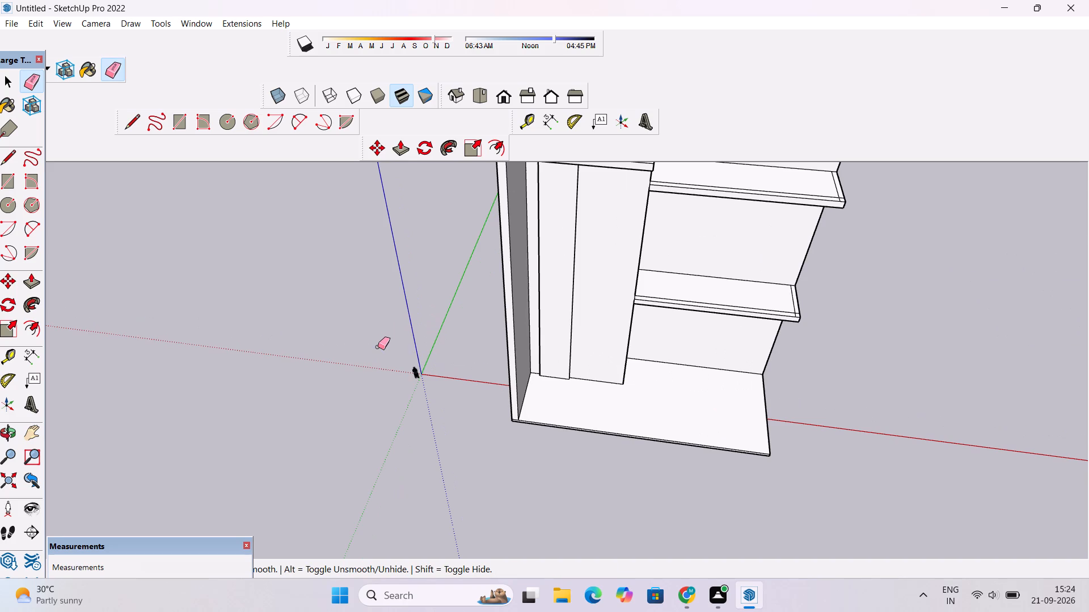
Examine the building's front, base slab and balcony slab edges from low, high and angled views.
scroll(365, 354, down, 10)
key(o)
drag(428, 351, 486, 254)
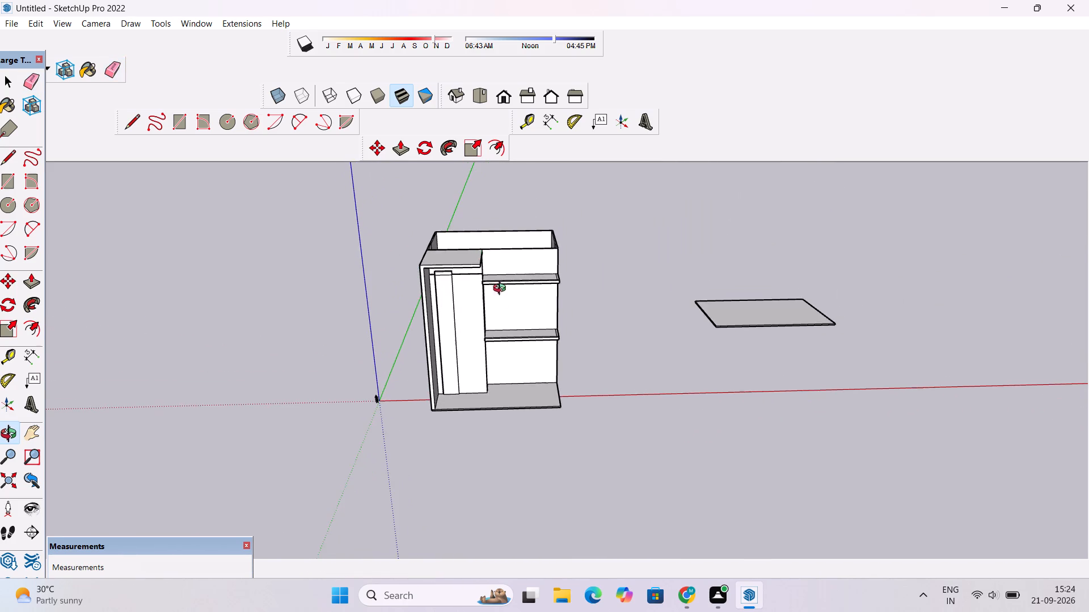
drag(504, 316, 512, 405)
scroll(520, 347, up, 7)
drag(533, 330, 530, 380)
scroll(529, 381, up, 3)
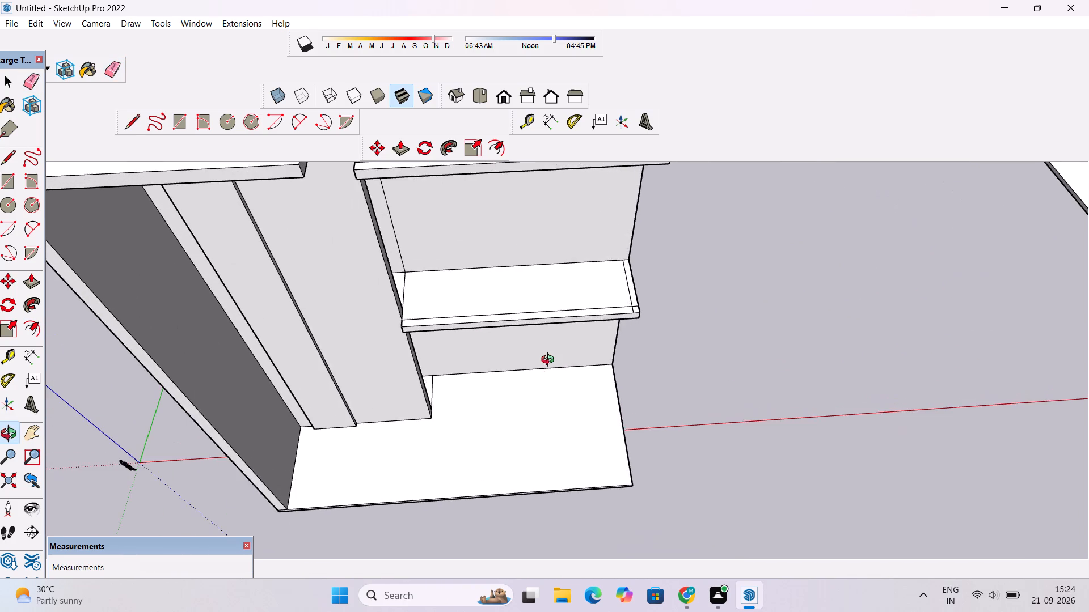
drag(550, 361, 462, 385)
drag(462, 385, 482, 381)
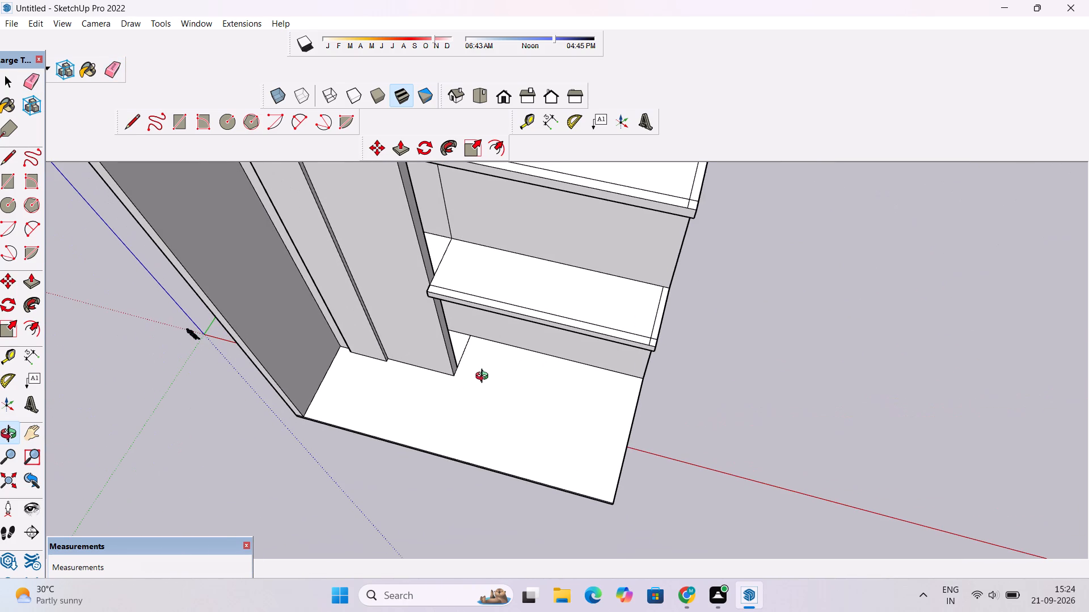
Examine the building's base, both balcony slabs and the canopy from low, frontal and raised angles.
scroll(484, 377, up, 3)
drag(484, 377, 521, 266)
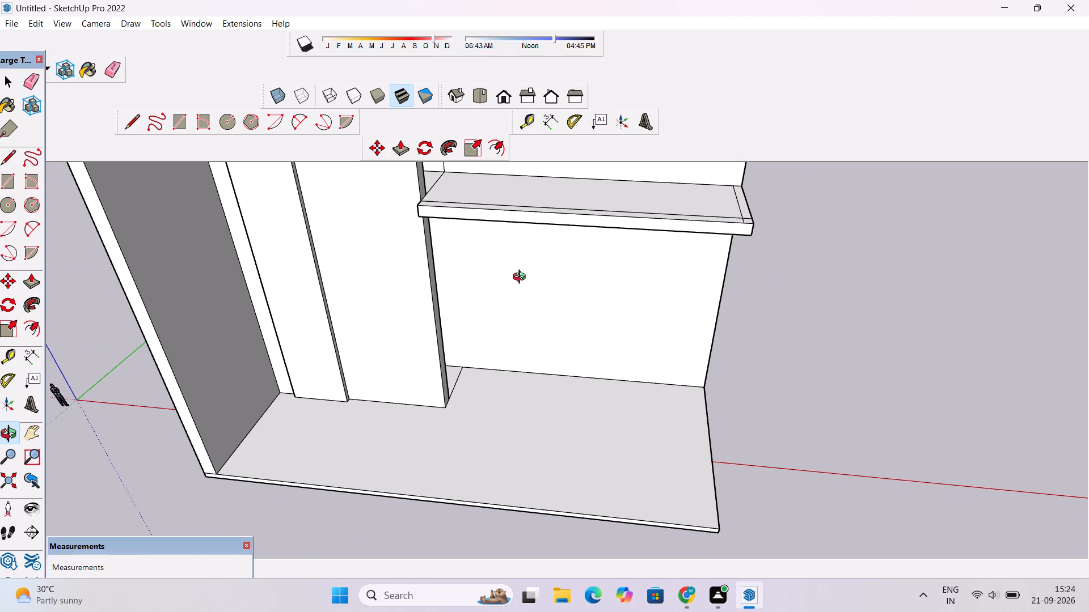
shift+drag(522, 278, 482, 385)
scroll(551, 369, up, 2)
drag(551, 373, 560, 352)
scroll(560, 351, down, 6)
shift+drag(560, 351, 535, 430)
scroll(541, 362, up, 1)
shift+drag(554, 333, 554, 373)
drag(559, 365, 573, 389)
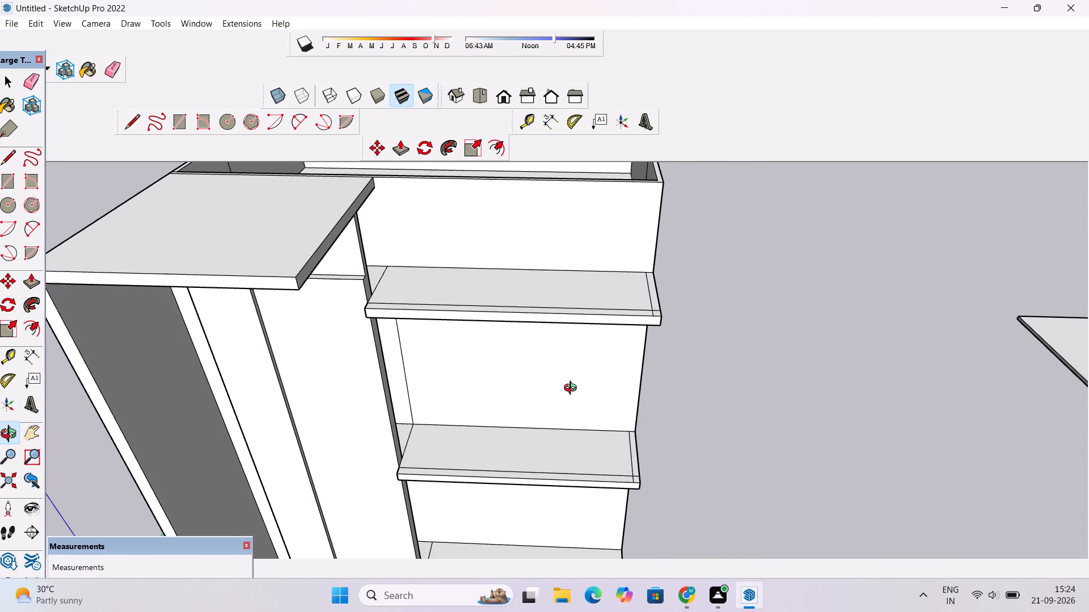
shift+drag(572, 388, 530, 415)
shift+scroll(527, 409, up, 2)
drag(535, 388, 528, 398)
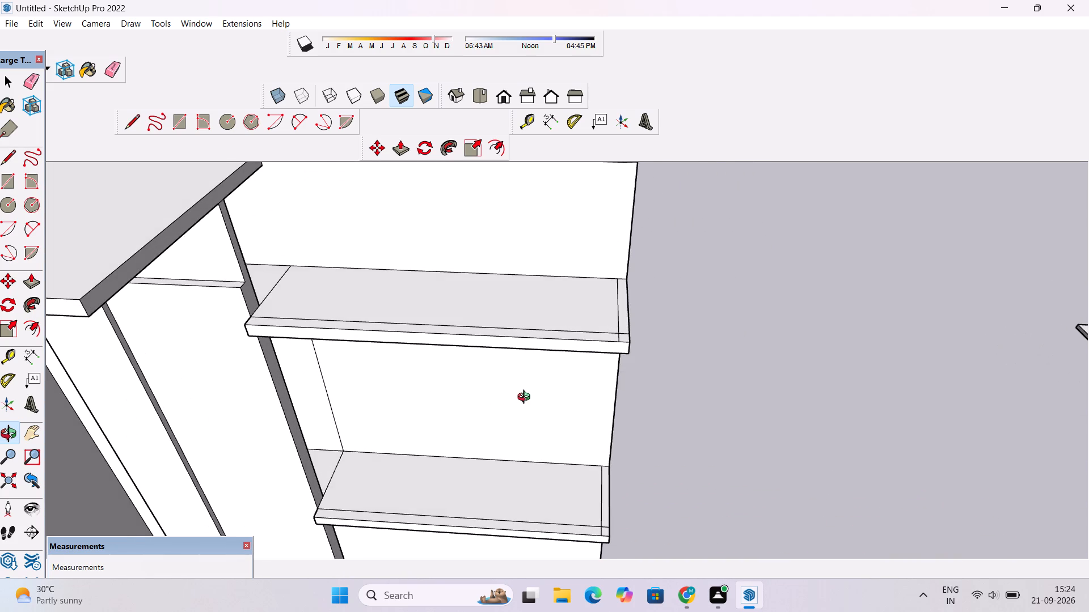
shift+drag(526, 398, 537, 402)
shift+scroll(498, 384, up, 1)
scroll(498, 384, down, 3)
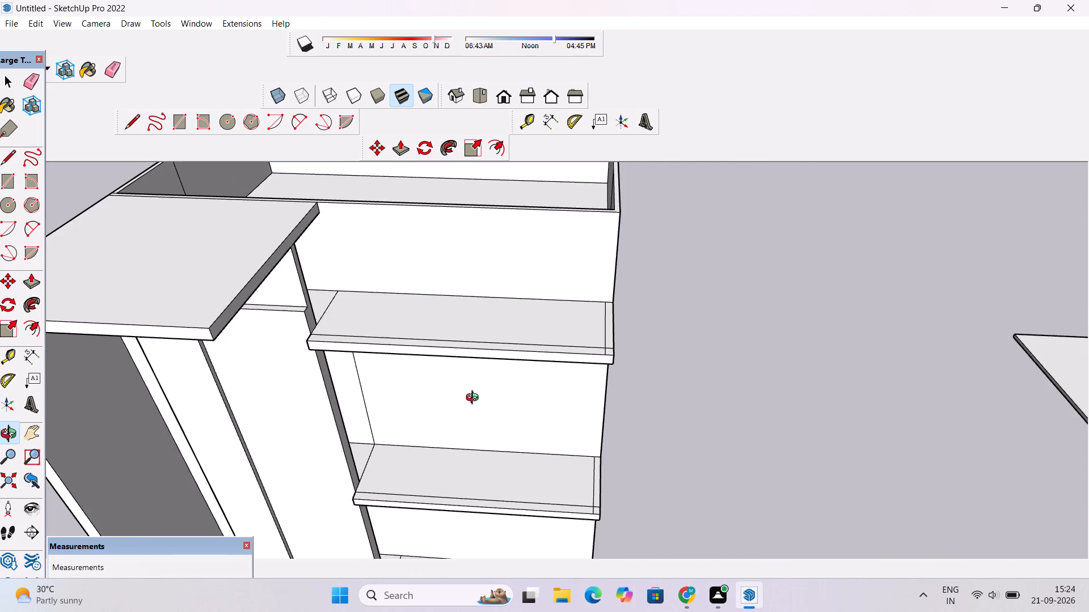
Push/Pull the panel-side end face of the upper balcony slab's front strip outward about 10' 4" across the raised front-wall panel.
drag(344, 397, 486, 326)
drag(468, 351, 395, 368)
drag(345, 363, 444, 351)
scroll(455, 351, up, 4)
drag(416, 356, 451, 350)
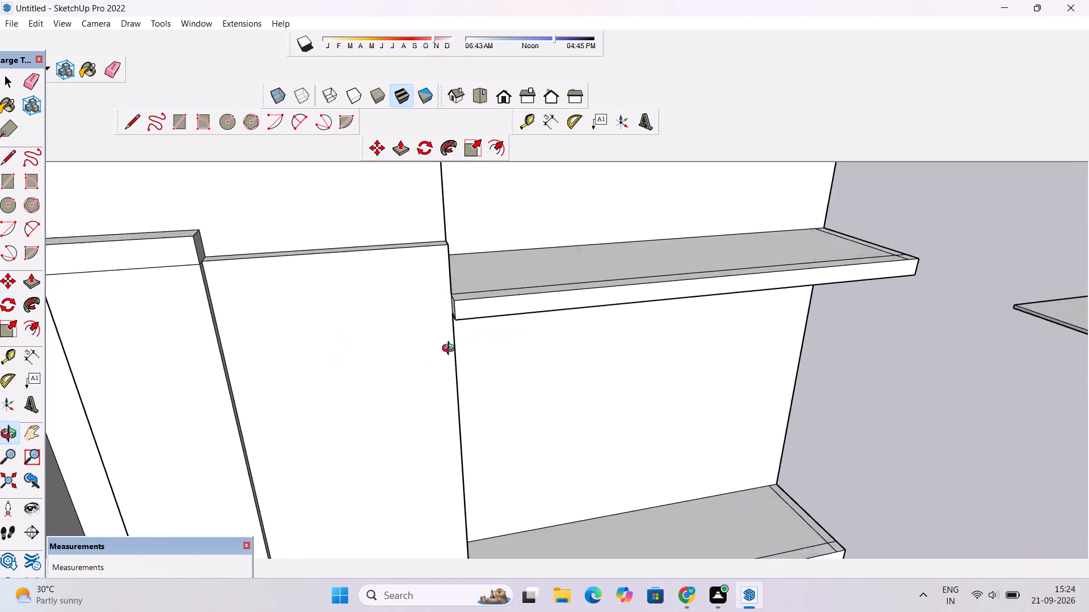
drag(451, 350, 457, 346)
scroll(474, 327, up, 2)
drag(470, 327, 491, 320)
key(p)
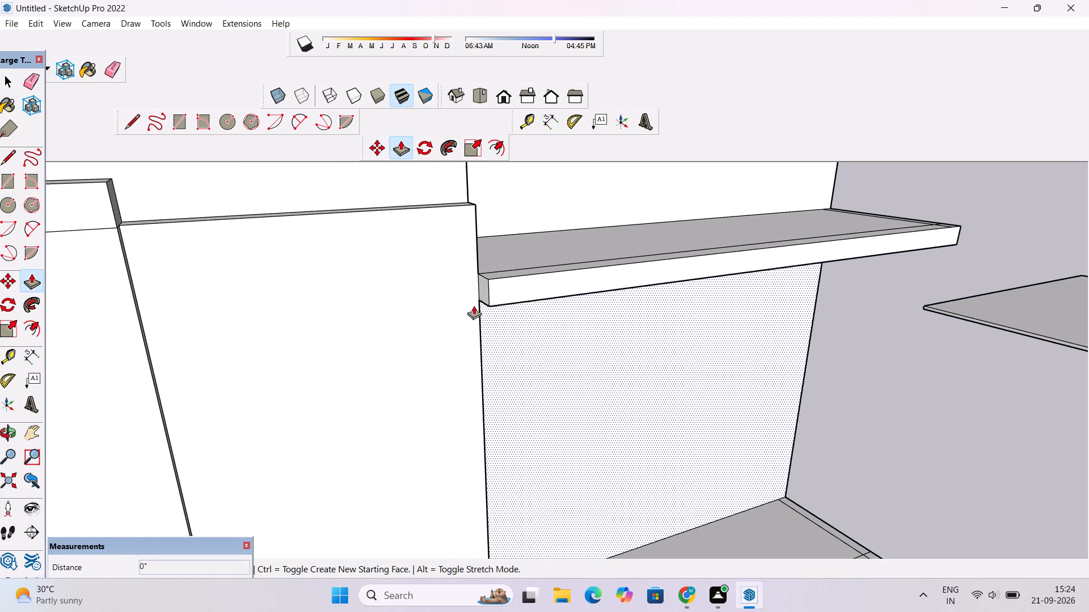
click(482, 284)
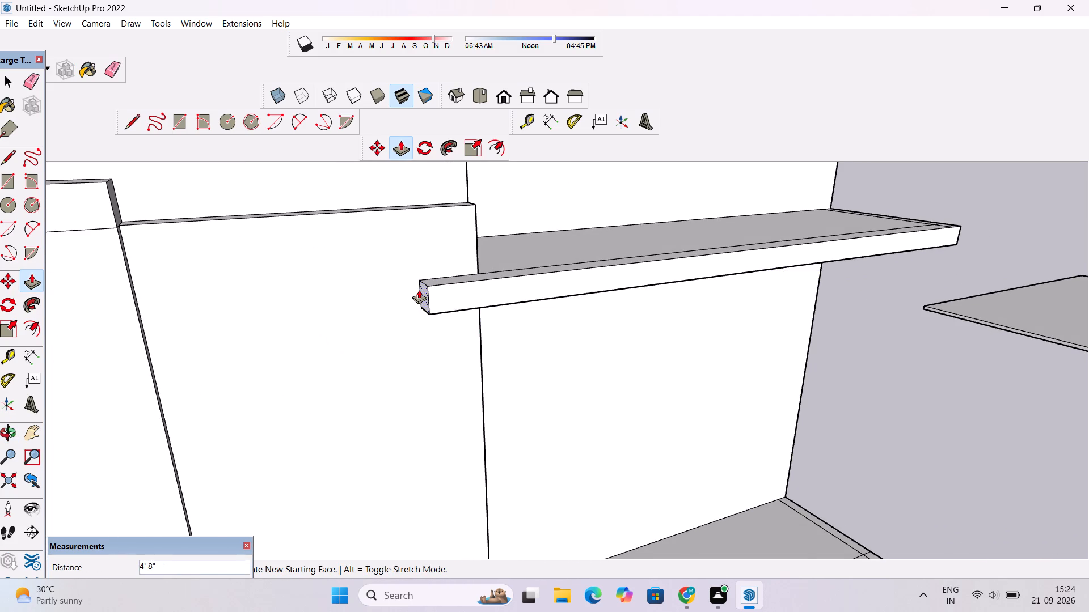
scroll(419, 290, down, 7)
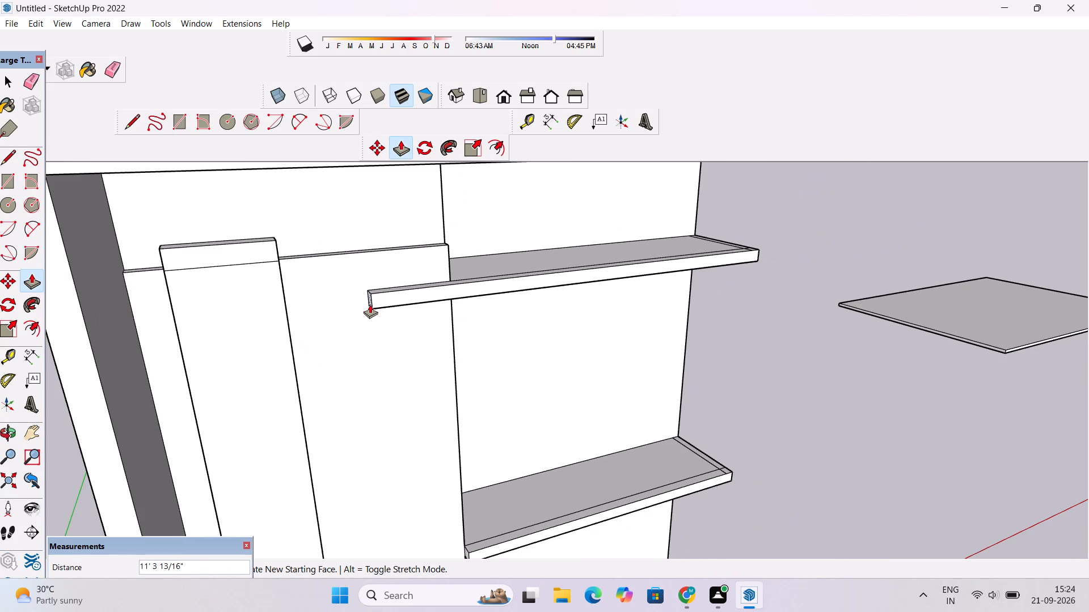
click(378, 302)
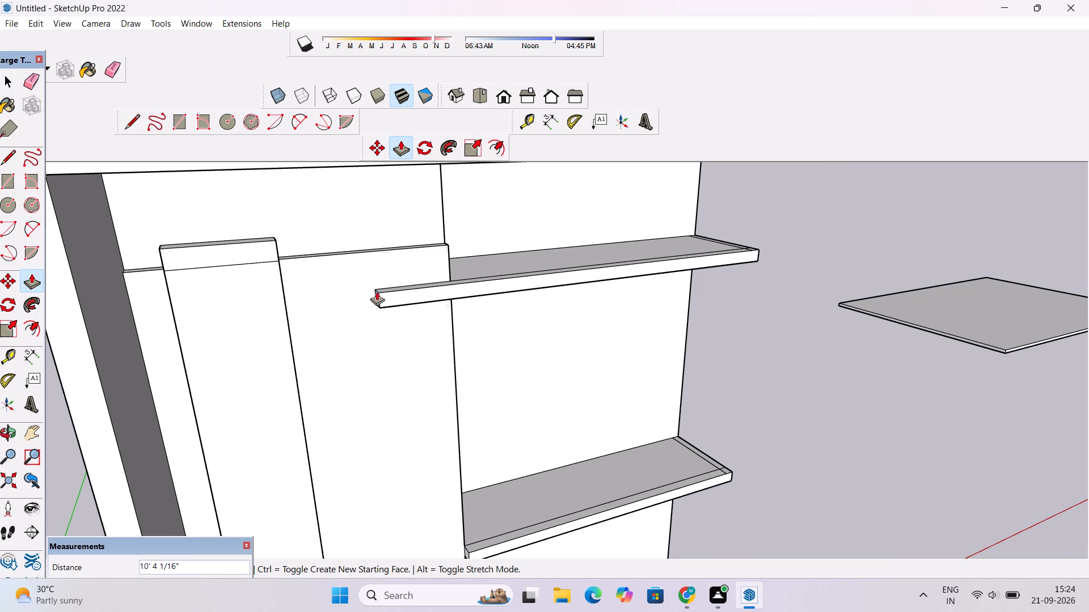
Push/Pull the matching end face of the lower balcony slab's front strip outward about 10' 4", level with the upper strip's end.
scroll(365, 260, down, 12)
scroll(386, 364, up, 12)
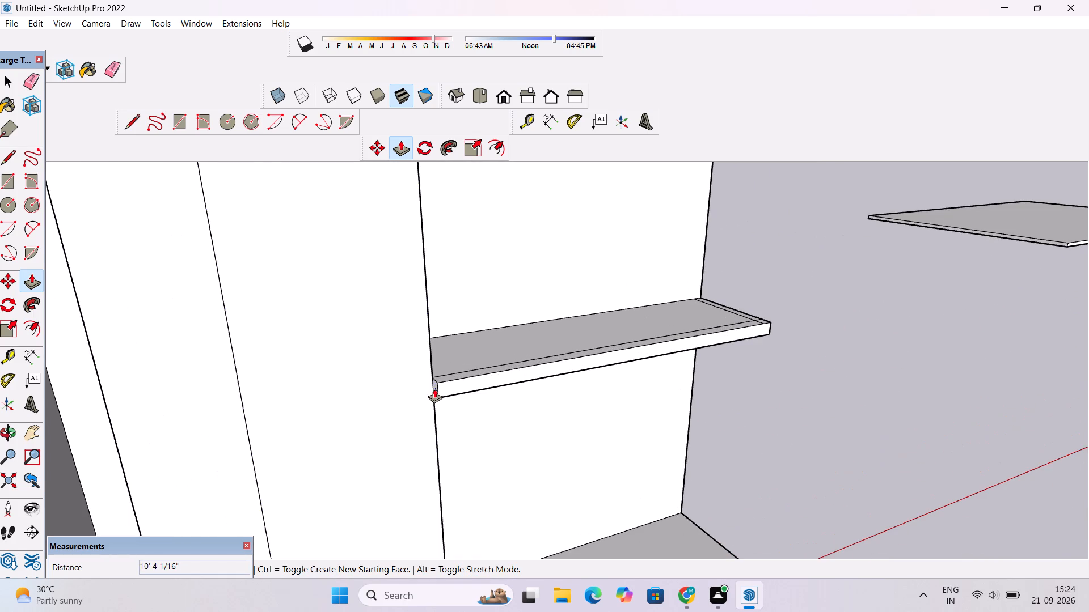
click(434, 389)
scroll(322, 410, down, 8)
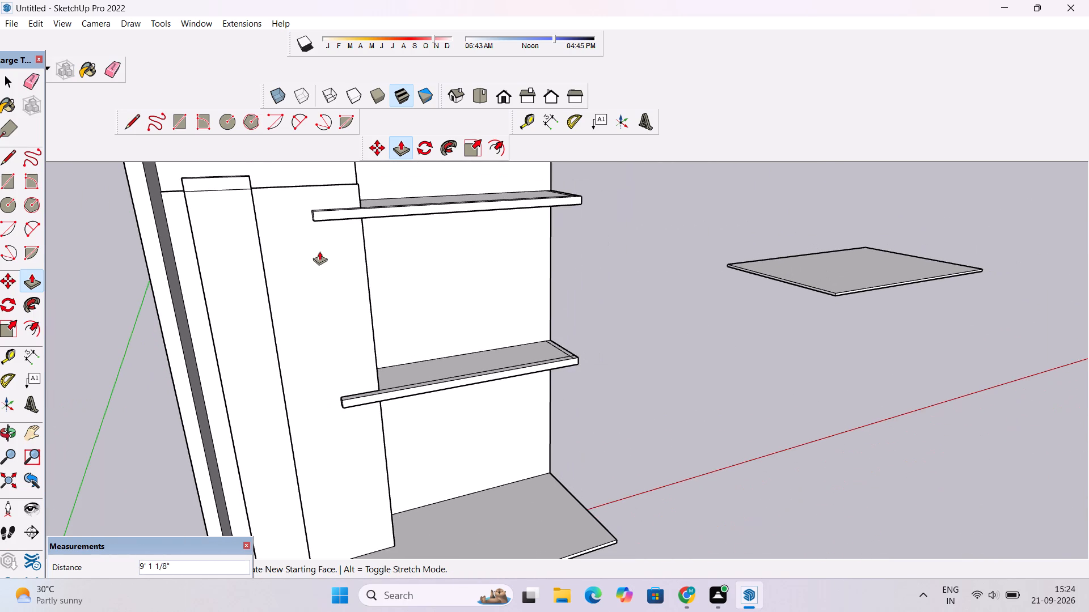
scroll(314, 227, up, 12)
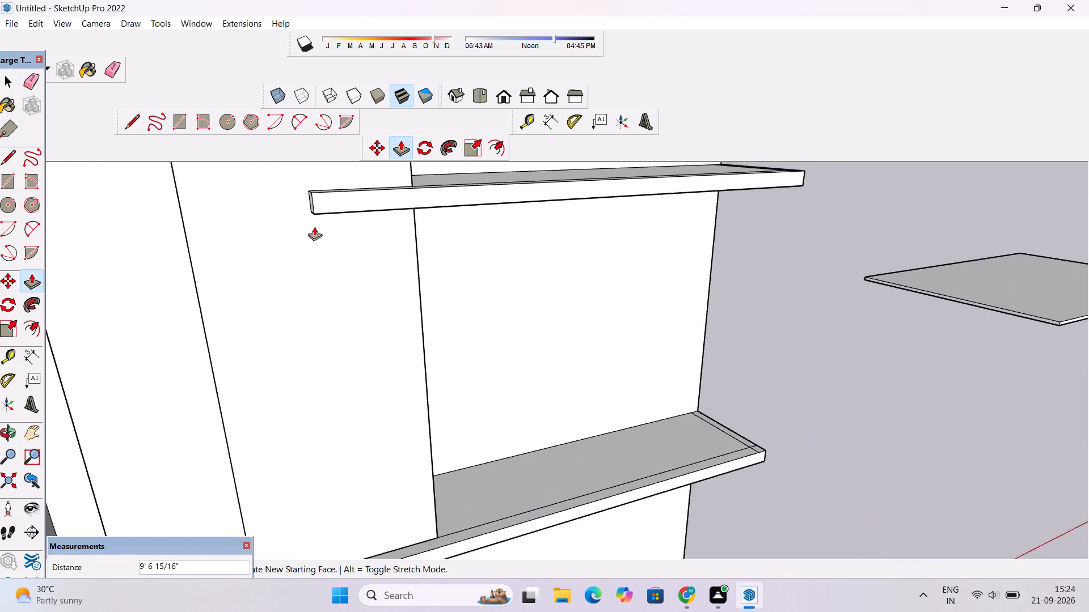
scroll(314, 227, up, 8)
click(303, 178)
Examine the whole building and the two extended balcony strips from the front and the side.
scroll(280, 235, down, 2)
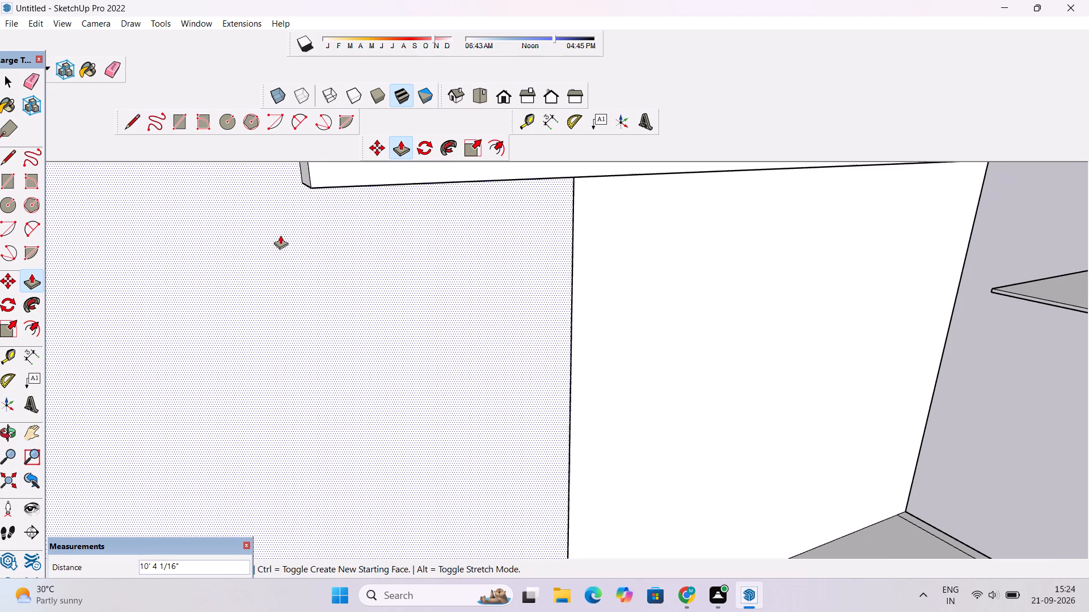
scroll(280, 235, down, 20)
scroll(280, 235, down, 8)
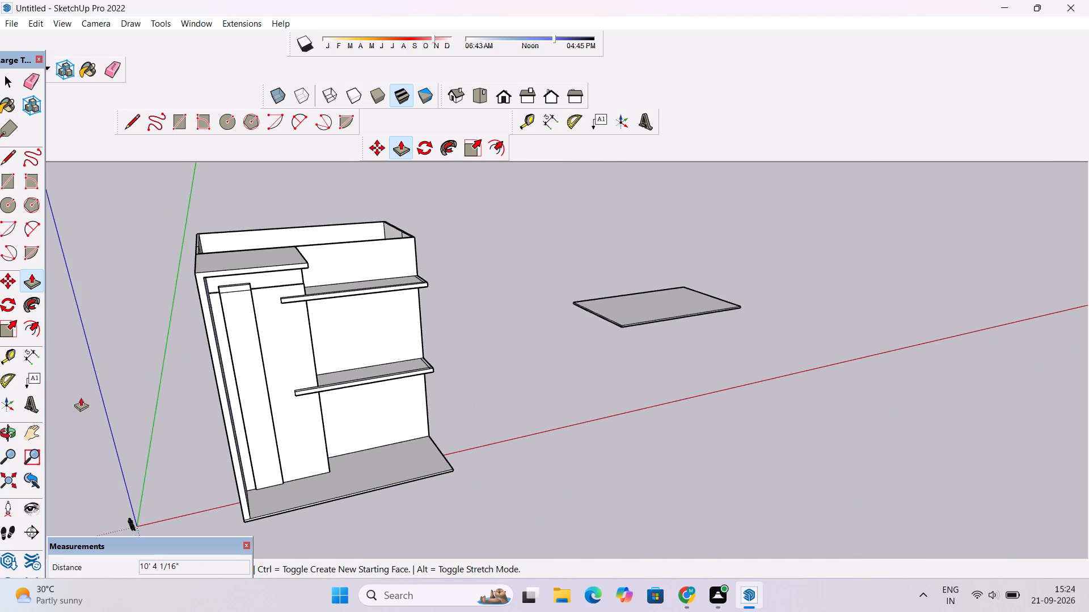
click(1, 430)
drag(578, 309, 374, 301)
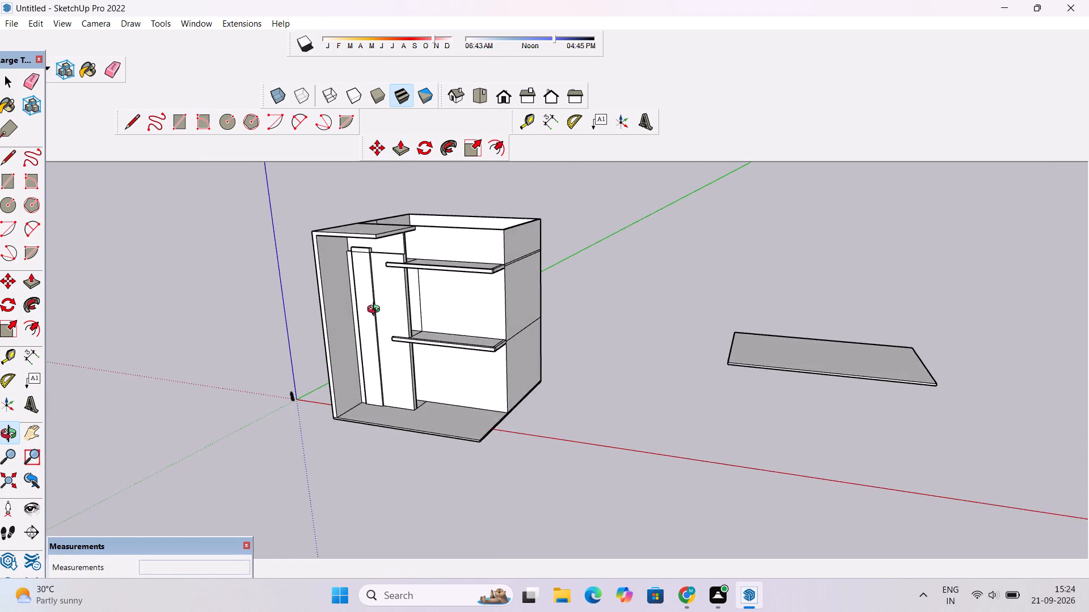
scroll(376, 311, up, 5)
drag(381, 350, 424, 311)
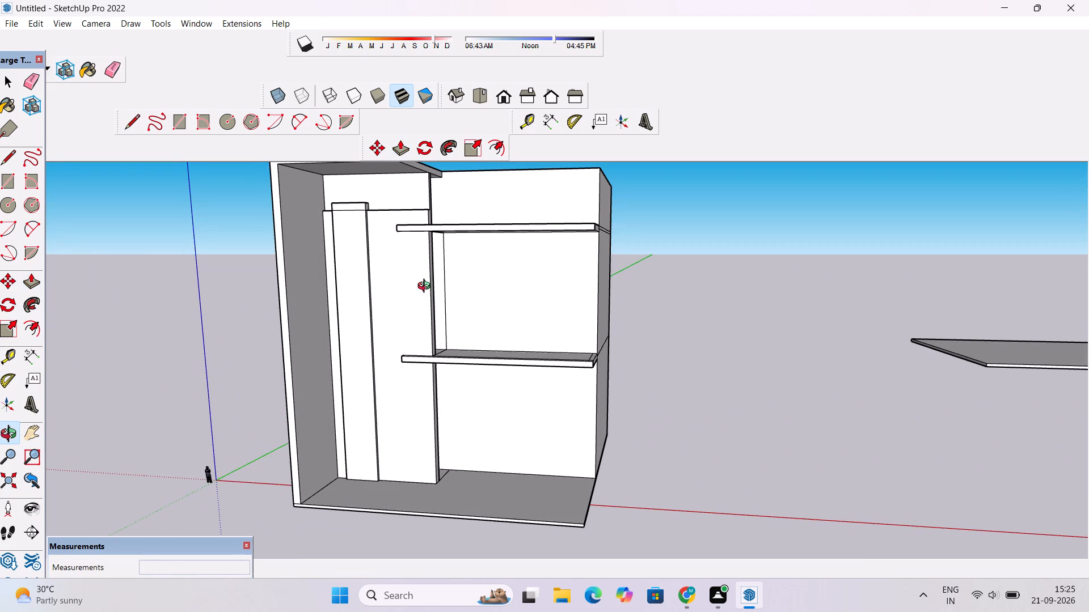
scroll(438, 265, down, 4)
shift+drag(438, 267, 468, 365)
drag(429, 394, 463, 249)
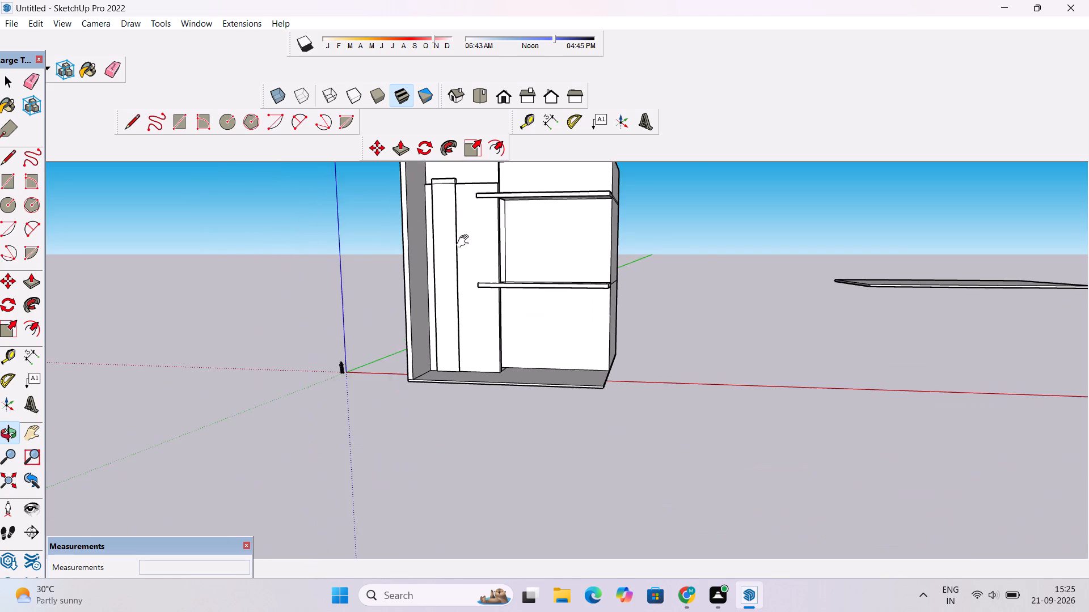
shift+scroll(463, 250, up, 4)
drag(441, 267, 552, 303)
scroll(550, 302, up, 2)
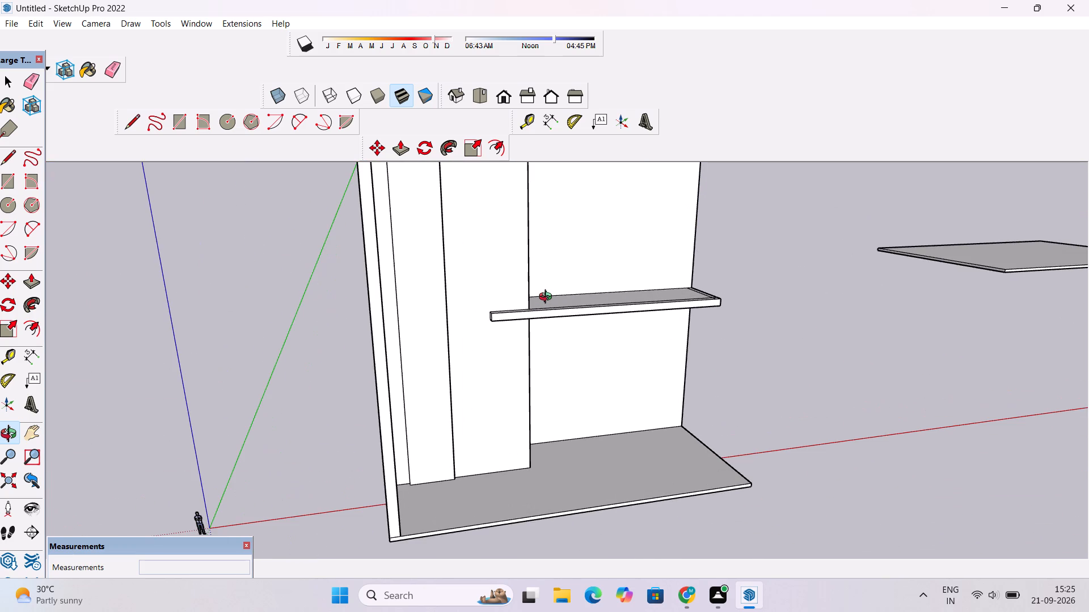
scroll(549, 285, down, 4)
scroll(549, 285, up, 2)
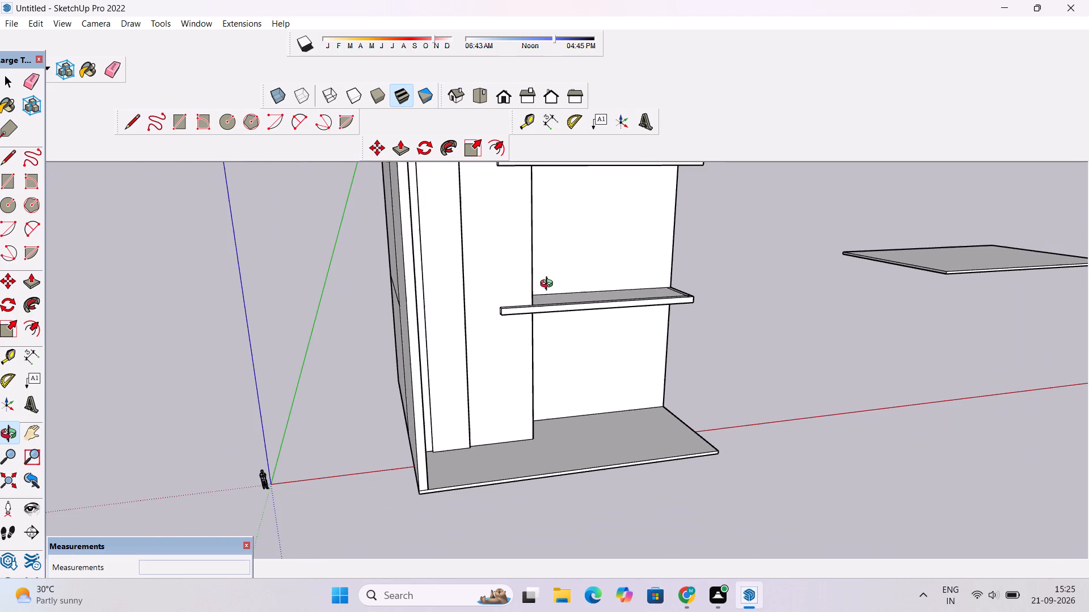
scroll(549, 285, up, 1)
drag(537, 288, 520, 307)
scroll(490, 298, down, 2)
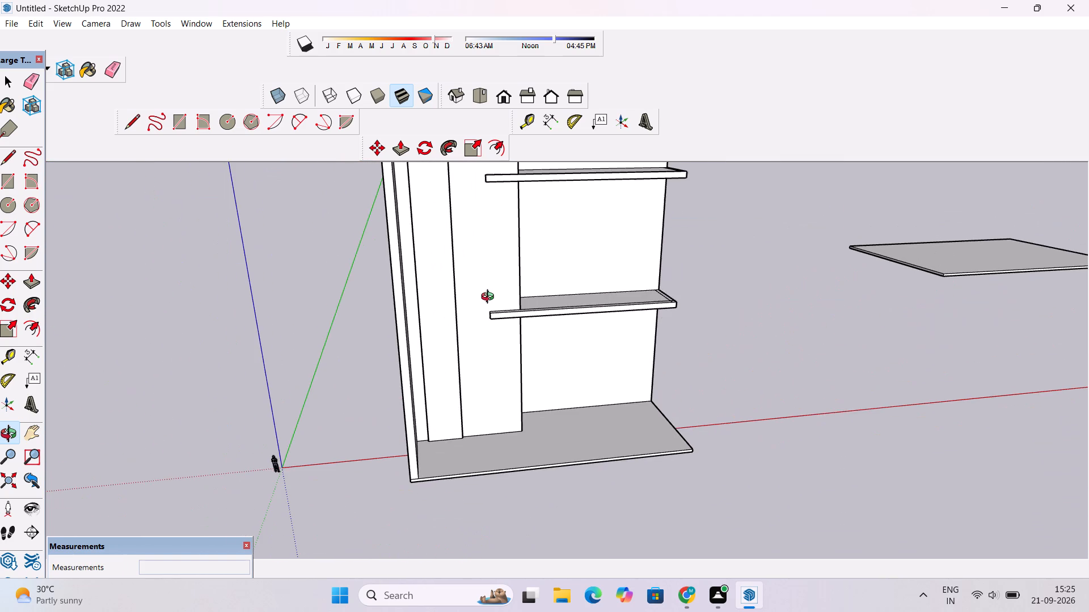
Inspect how both extended balcony strips project across the front-wall panel, from close up and from farther away.
scroll(490, 298, up, 2)
scroll(490, 298, down, 4)
scroll(490, 298, up, 4)
scroll(487, 294, down, 2)
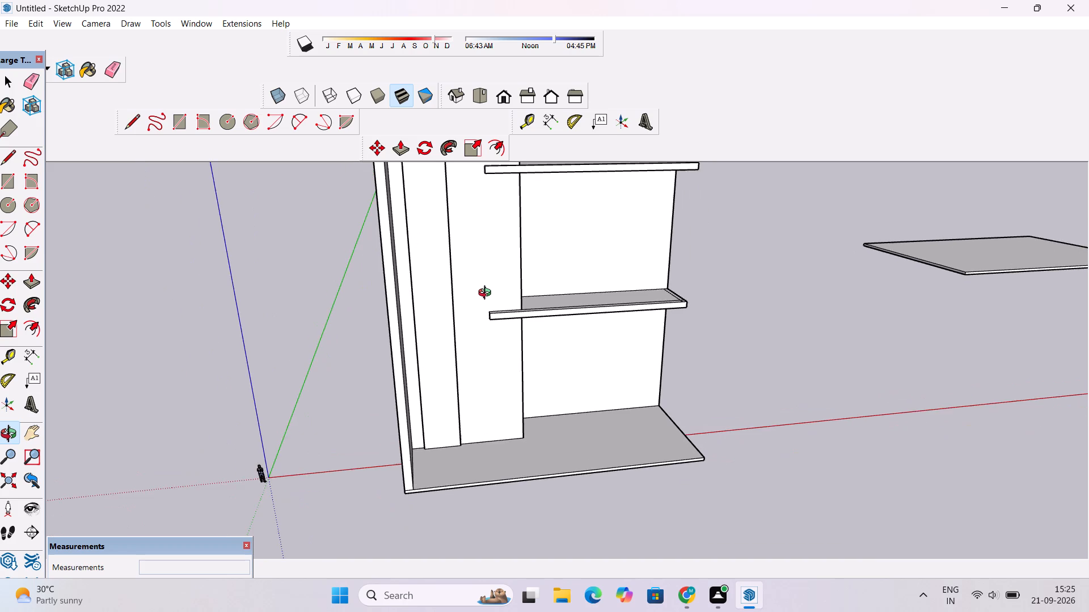
scroll(487, 294, up, 5)
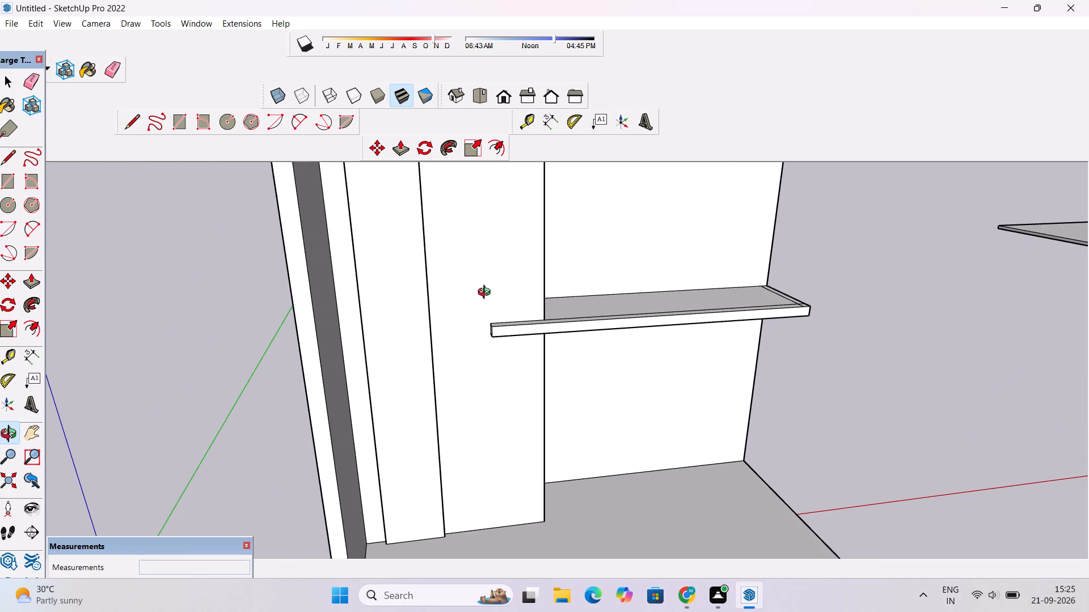
scroll(487, 294, down, 3)
shift+drag(485, 303, 492, 375)
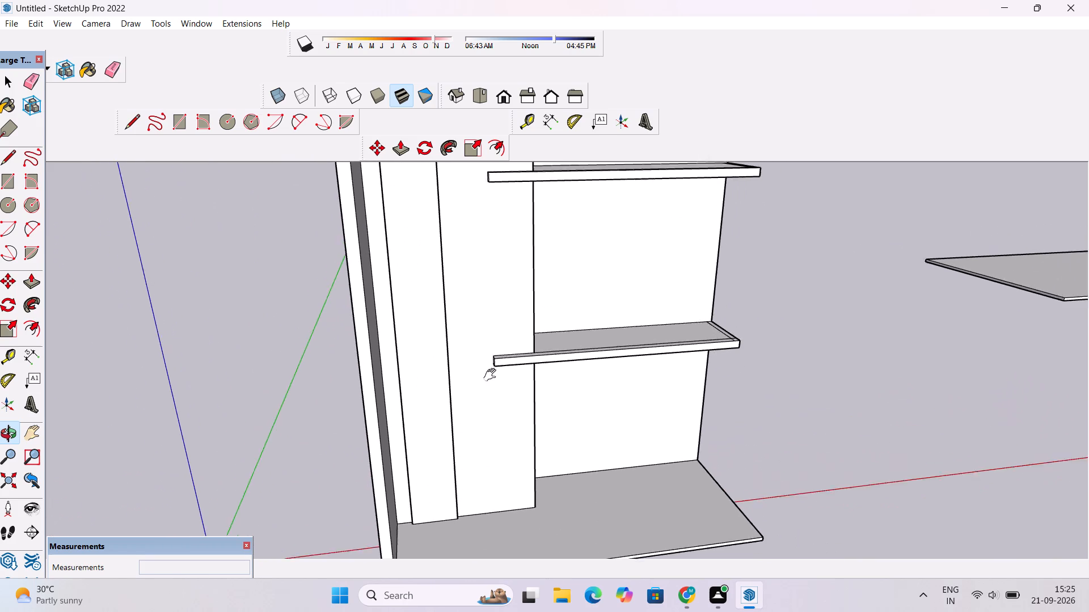
shift+drag(492, 375, 493, 392)
drag(493, 393, 444, 338)
drag(442, 337, 517, 337)
drag(517, 337, 525, 337)
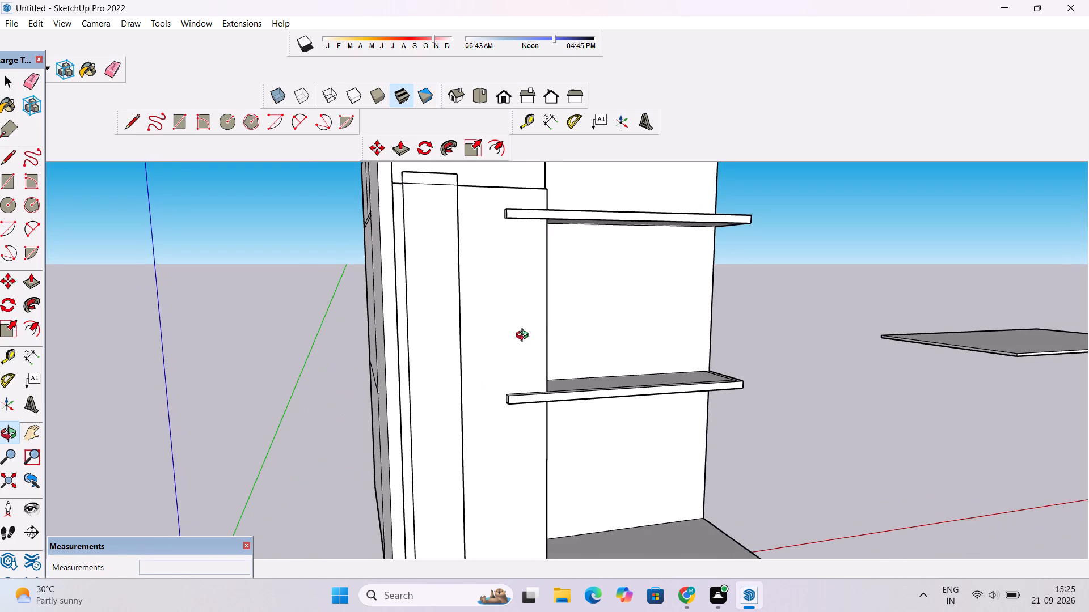
drag(525, 337, 567, 330)
drag(599, 325, 541, 329)
scroll(534, 325, down, 5)
shift+drag(516, 340, 566, 391)
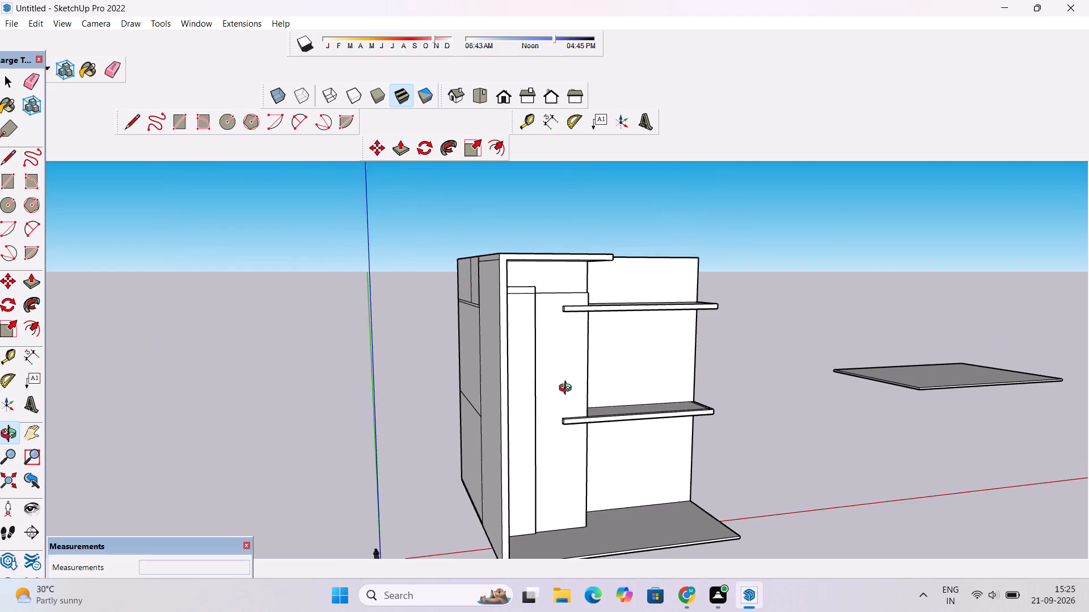
Examine the canopy, the raised front-wall panels and the upper balcony strip from above and from the front.
scroll(561, 357, up, 6)
scroll(535, 228, up, 5)
drag(534, 261, 511, 365)
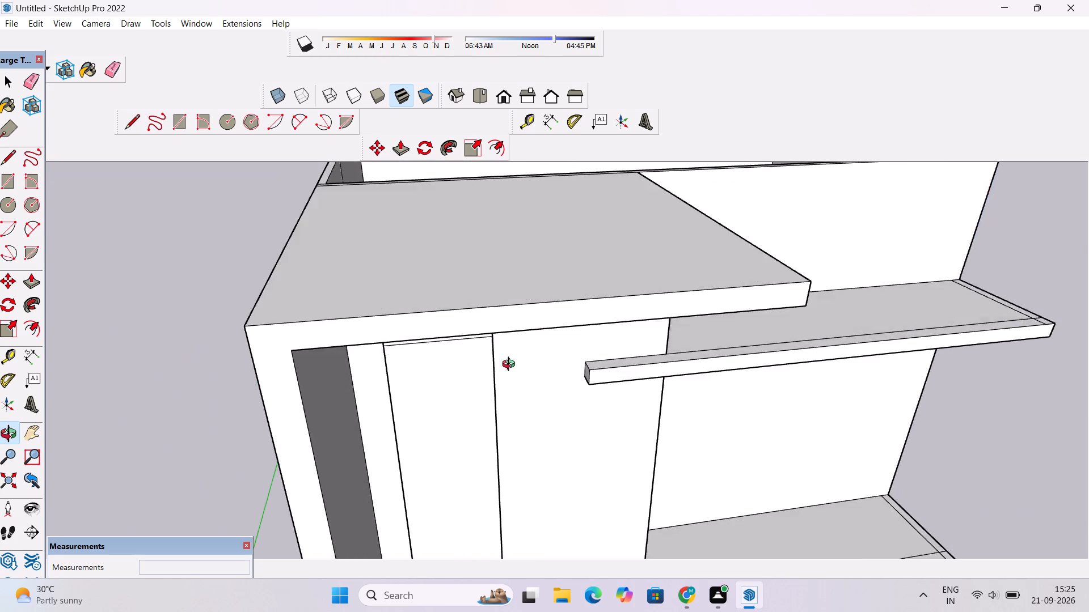
drag(511, 365, 417, 296)
drag(565, 260, 476, 274)
drag(437, 282, 491, 278)
scroll(505, 270, down, 2)
shift+drag(505, 271, 583, 267)
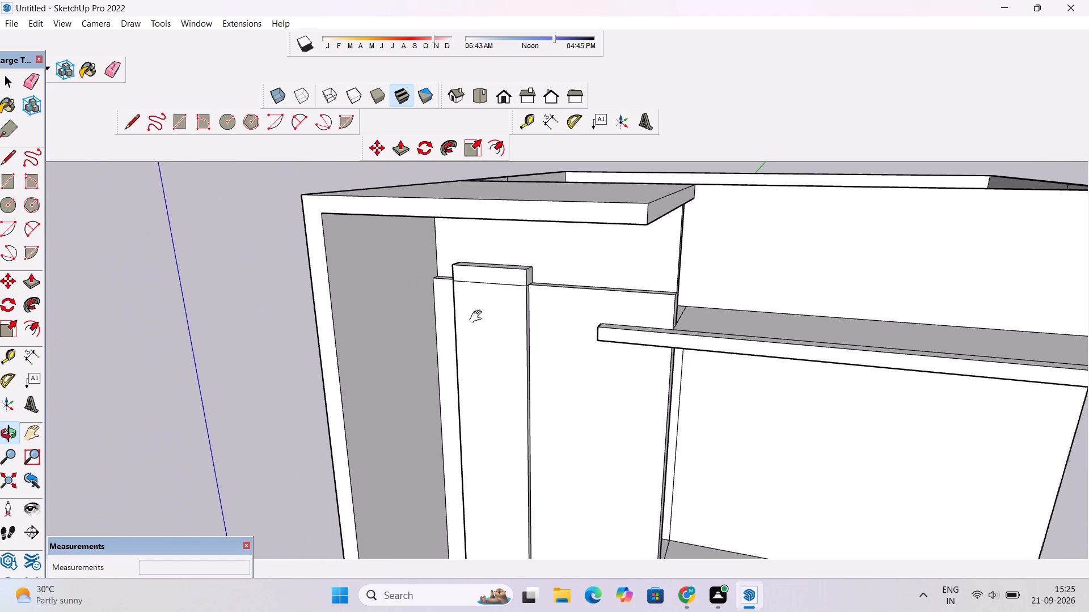
shift+drag(478, 317, 573, 289)
drag(571, 293, 611, 270)
shift+drag(611, 269, 569, 280)
scroll(562, 280, down, 2)
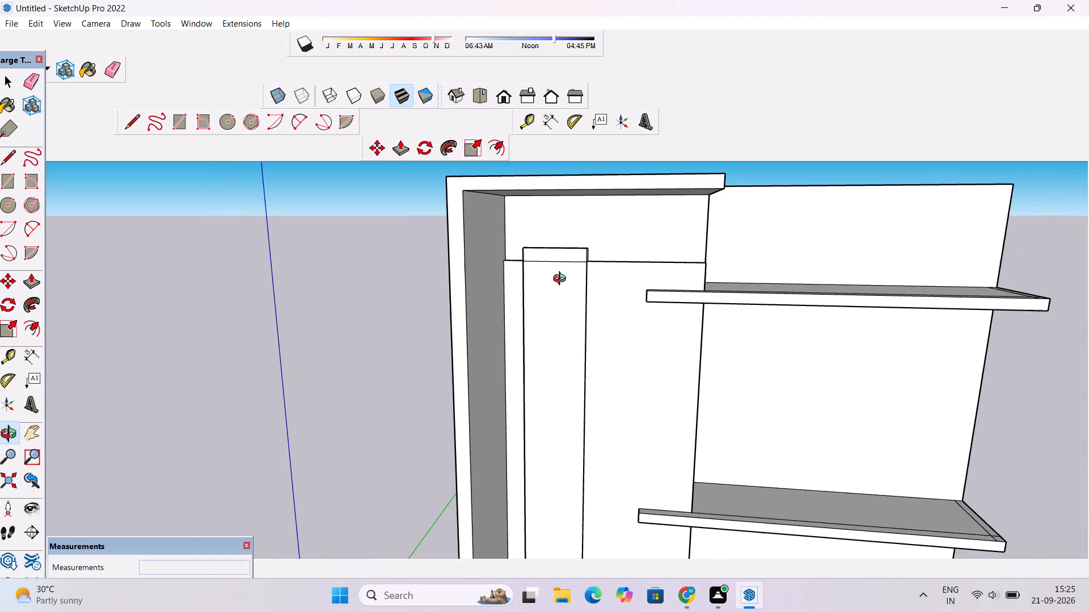
drag(562, 280, 624, 256)
shift+drag(634, 252, 562, 263)
shift+scroll(562, 263, down, 6)
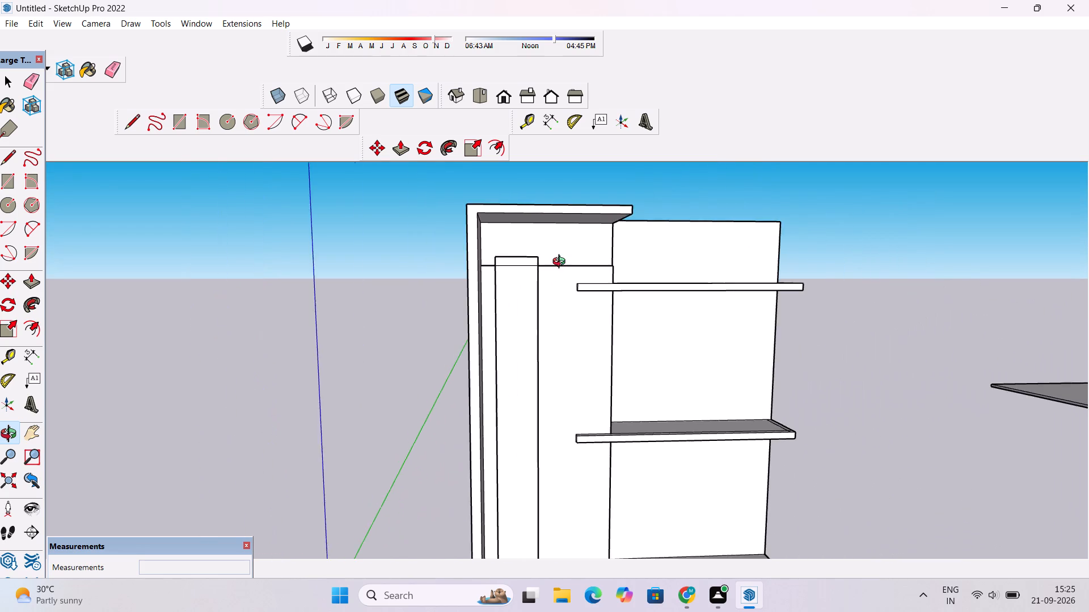
shift+scroll(562, 263, down, 3)
drag(561, 263, 538, 322)
Examine the building's front, the base underside and the undersides of the balcony slabs from low angles.
scroll(536, 322, up, 3)
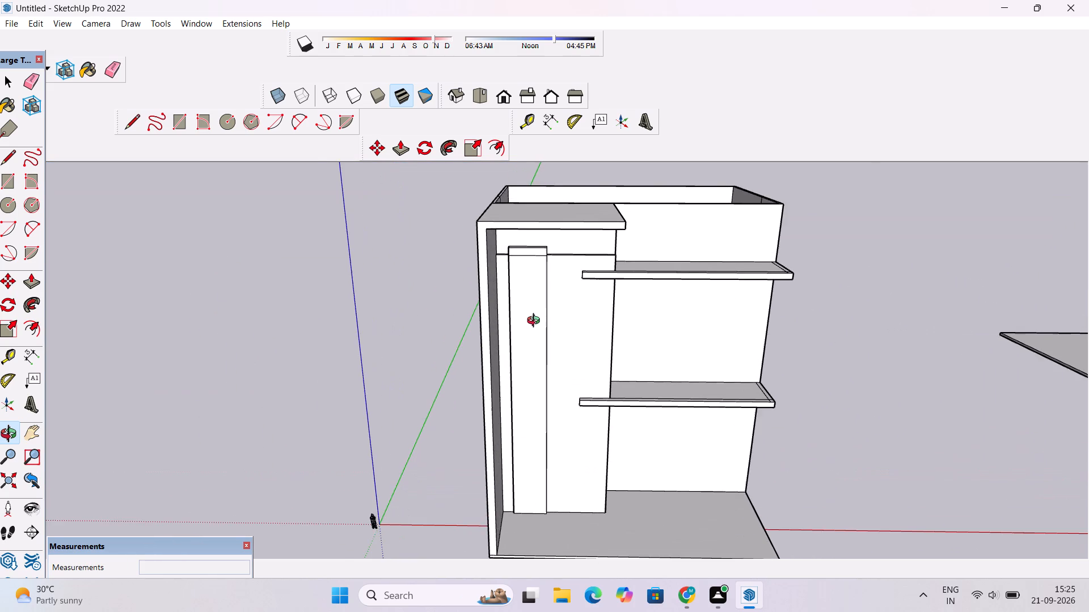
scroll(536, 322, up, 3)
scroll(536, 322, down, 5)
drag(559, 403, 546, 233)
shift+drag(583, 366, 516, 196)
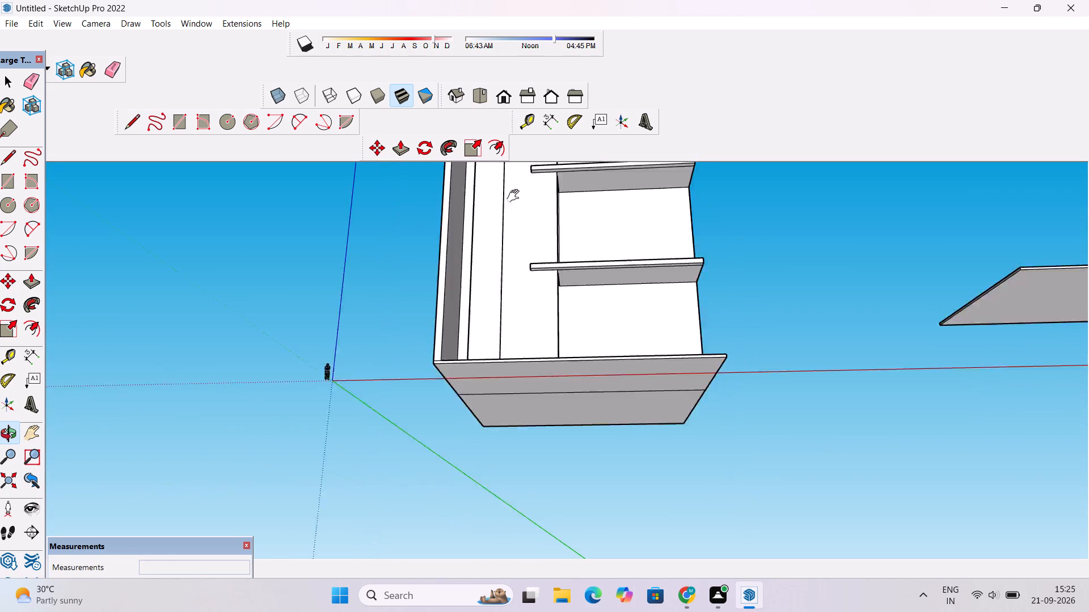
shift+drag(516, 196, 514, 193)
shift+drag(518, 217, 521, 236)
shift+scroll(522, 237, up, 7)
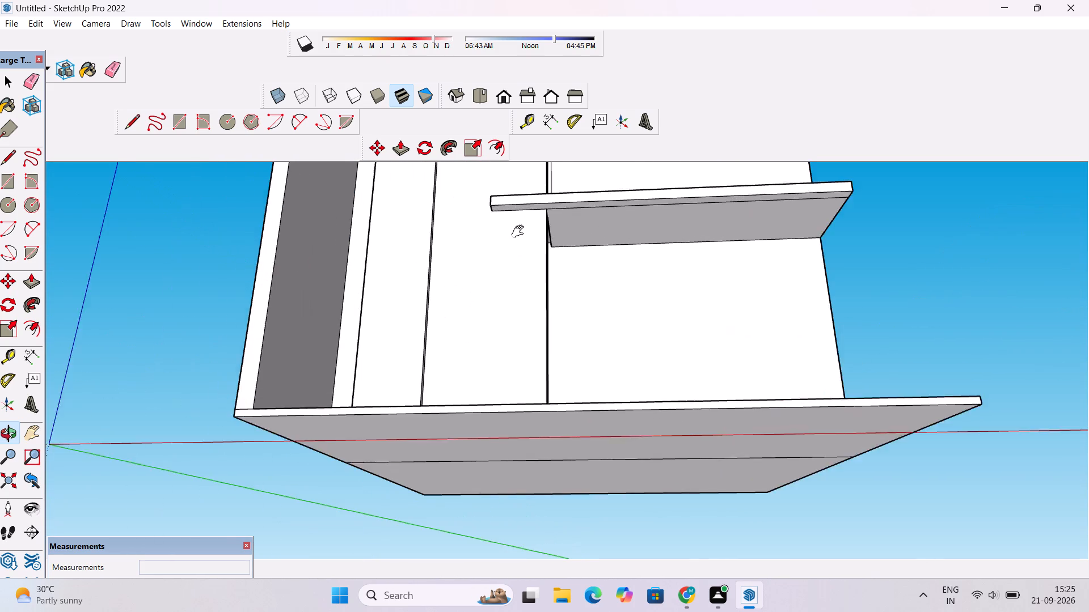
shift+drag(518, 247, 518, 283)
scroll(487, 208, down, 2)
drag(502, 236, 496, 339)
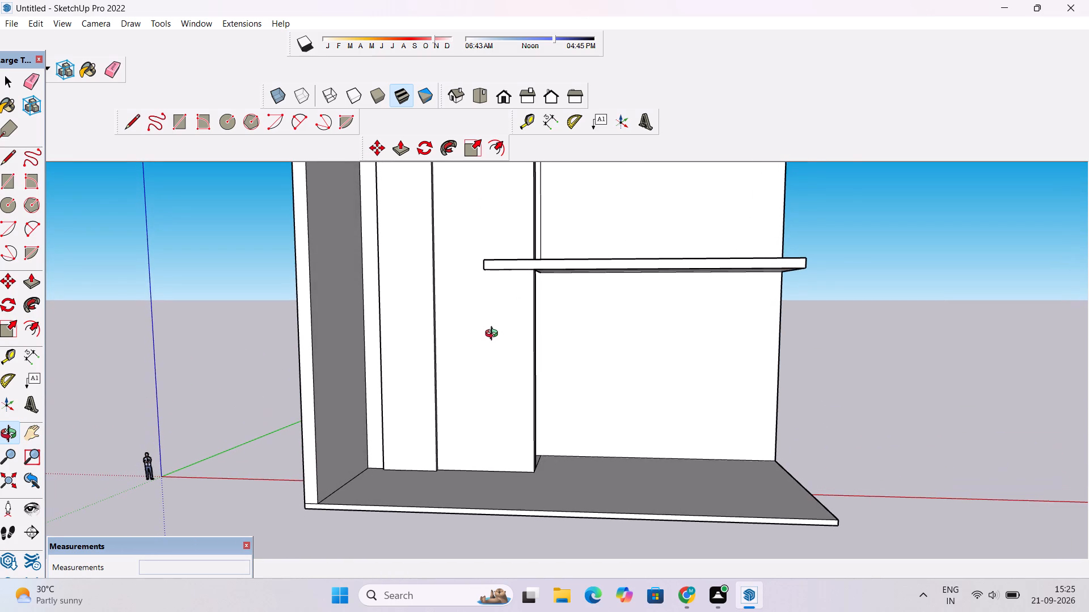
Place a guide line 9' below the bottom edge of the lower balcony strip on the wide front-wall panel.
scroll(494, 335, up, 2)
shift+drag(503, 336, 461, 333)
scroll(458, 330, up, 3)
drag(466, 325, 452, 256)
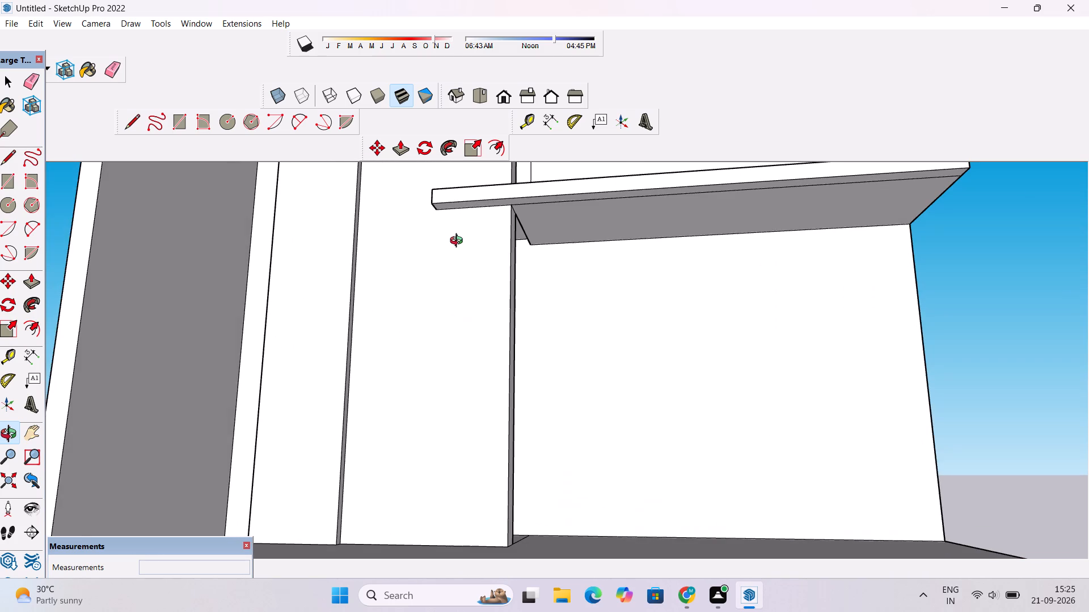
drag(459, 243, 460, 249)
drag(465, 265, 447, 277)
scroll(446, 277, up, 3)
key(t)
scroll(446, 277, up, 3)
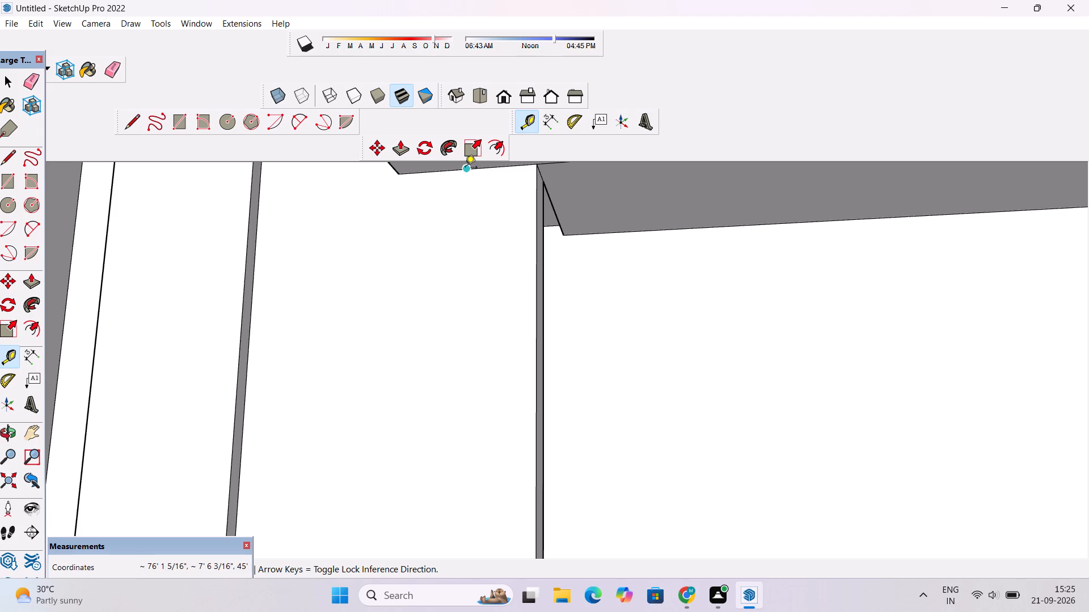
click(465, 168)
scroll(468, 229, down, 8)
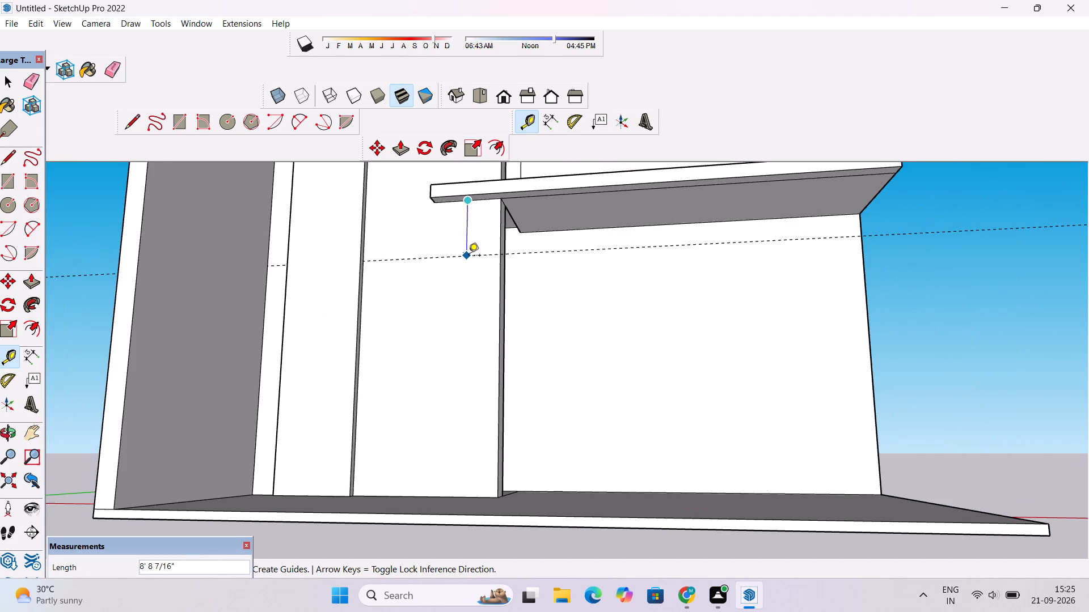
text(9')
key(Return)
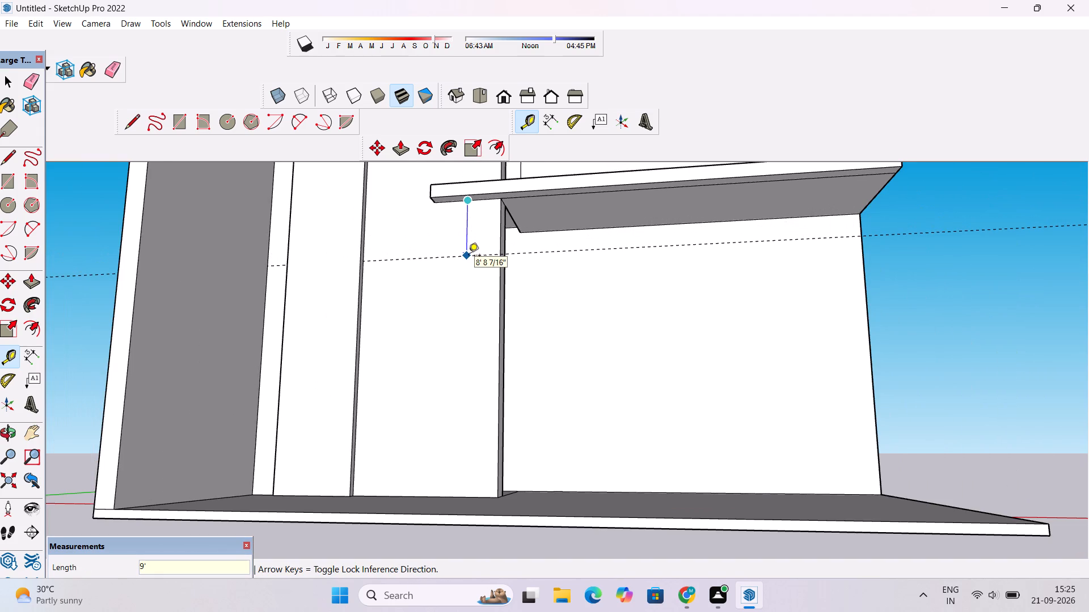
Draw a horizontal line along the guide across the full width of the wide front-wall panel.
key(l)
scroll(433, 242, up, 4)
scroll(365, 287, up, 3)
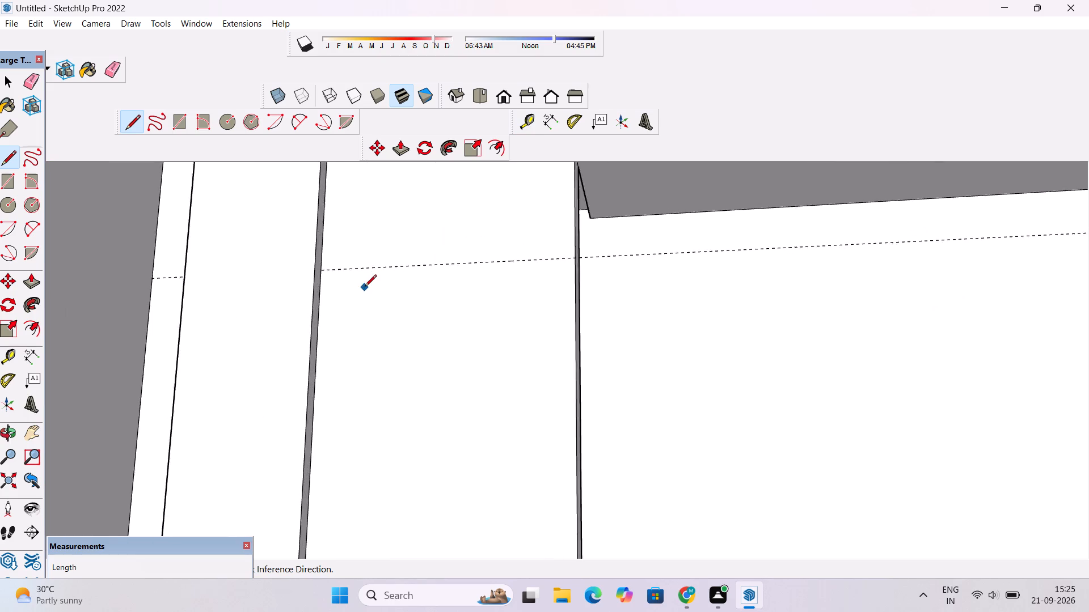
scroll(337, 258, up, 4)
click(305, 273)
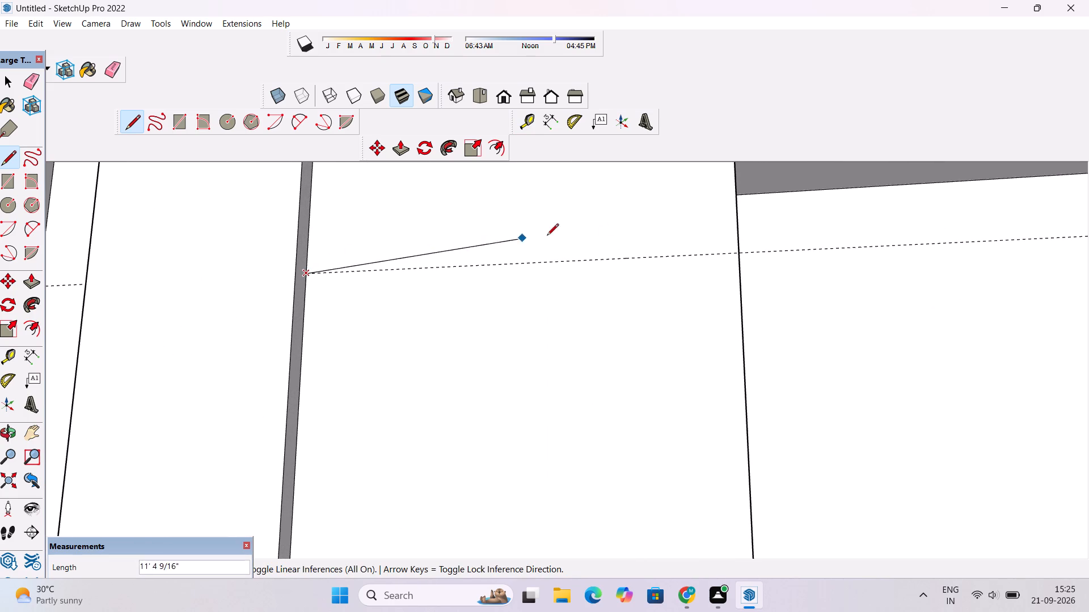
click(738, 253)
key(space)
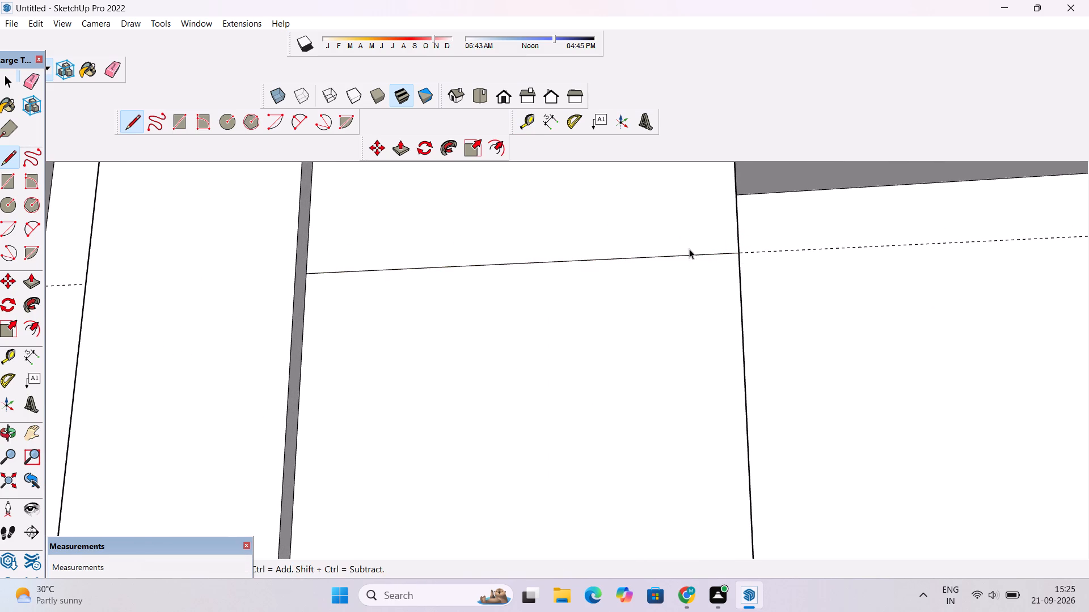
Erase the guide line running across the front wall.
key(e)
drag(774, 231, 779, 254)
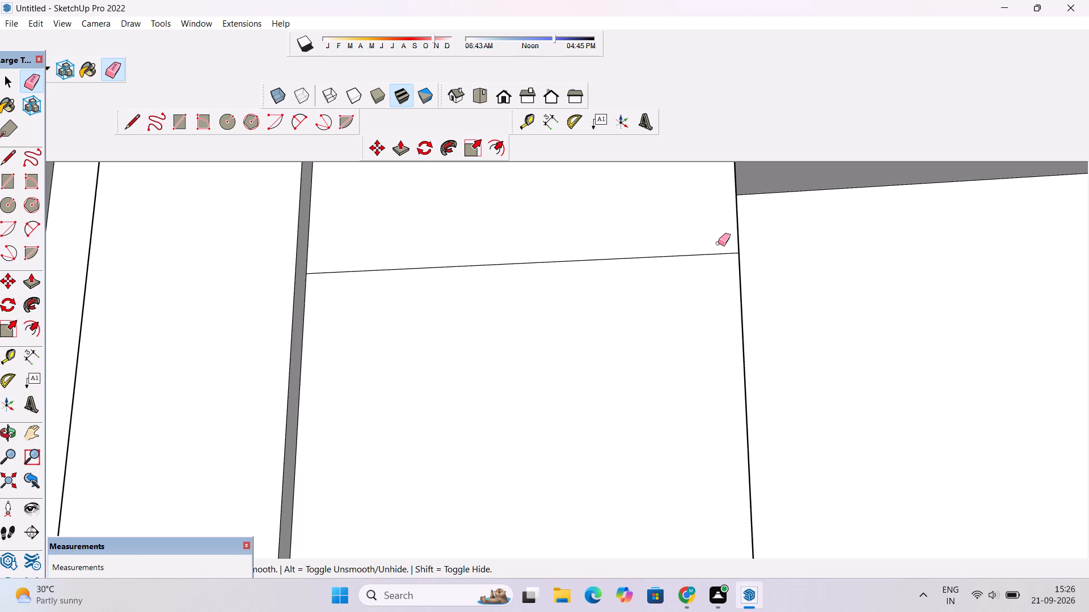
Push/Pull the portion of the wide front-wall panel below the new line outward by 1'.
scroll(609, 273, down, 4)
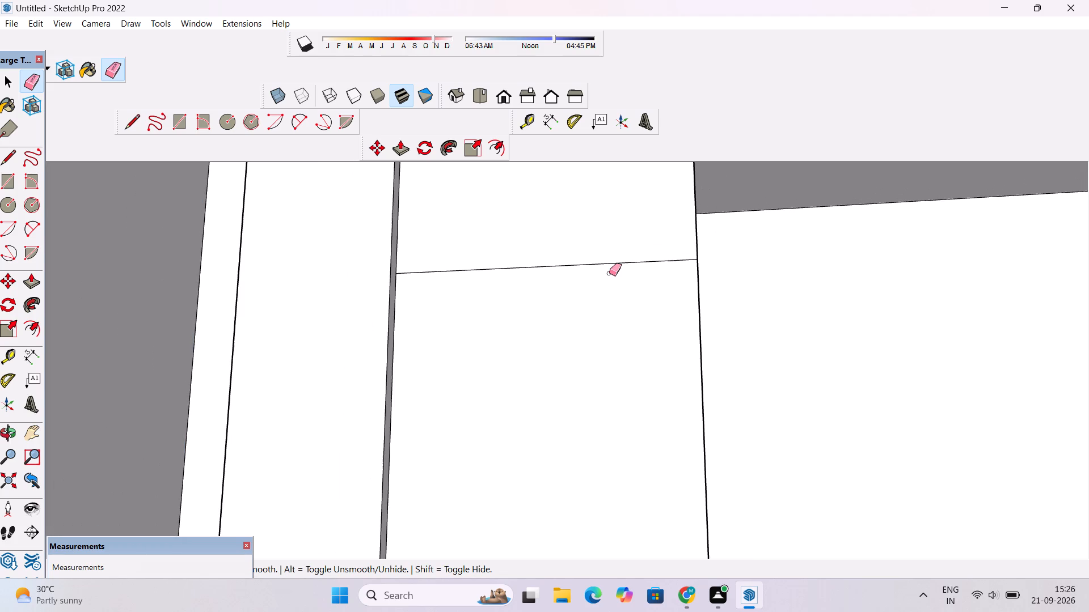
key(o)
drag(618, 314, 496, 257)
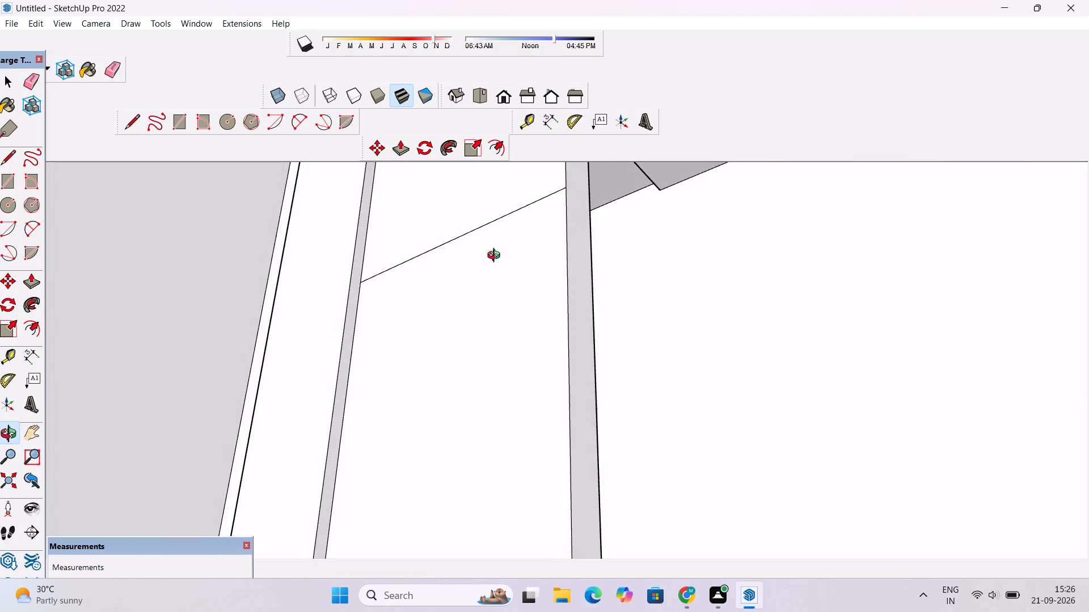
drag(496, 257, 476, 276)
scroll(481, 271, down, 3)
shift+drag(499, 284, 525, 195)
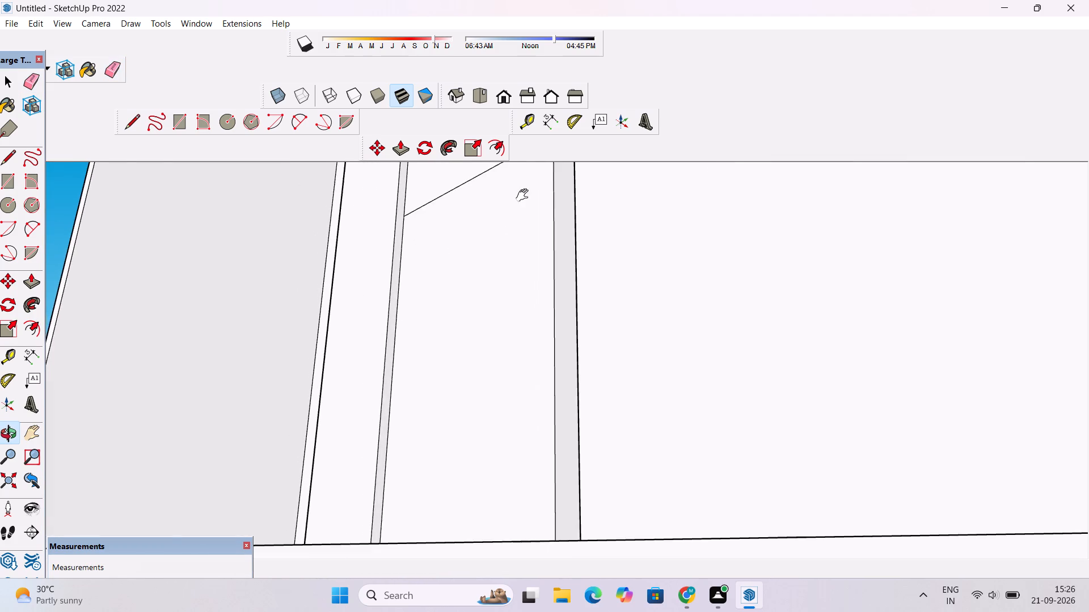
scroll(525, 195, down, 4)
drag(534, 233, 554, 298)
scroll(550, 288, up, 1)
key(p)
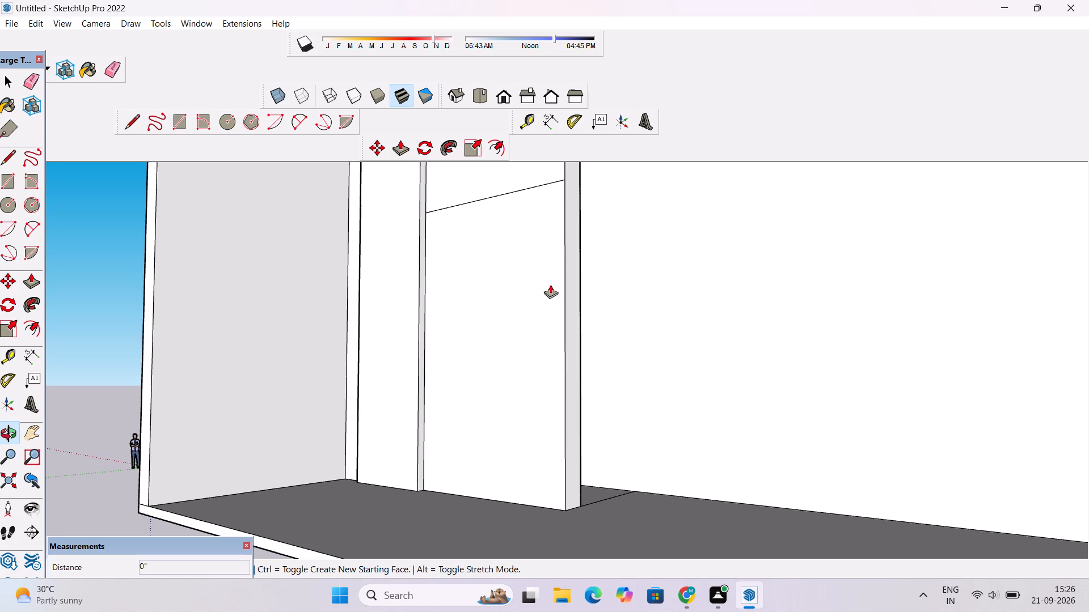
click(552, 280)
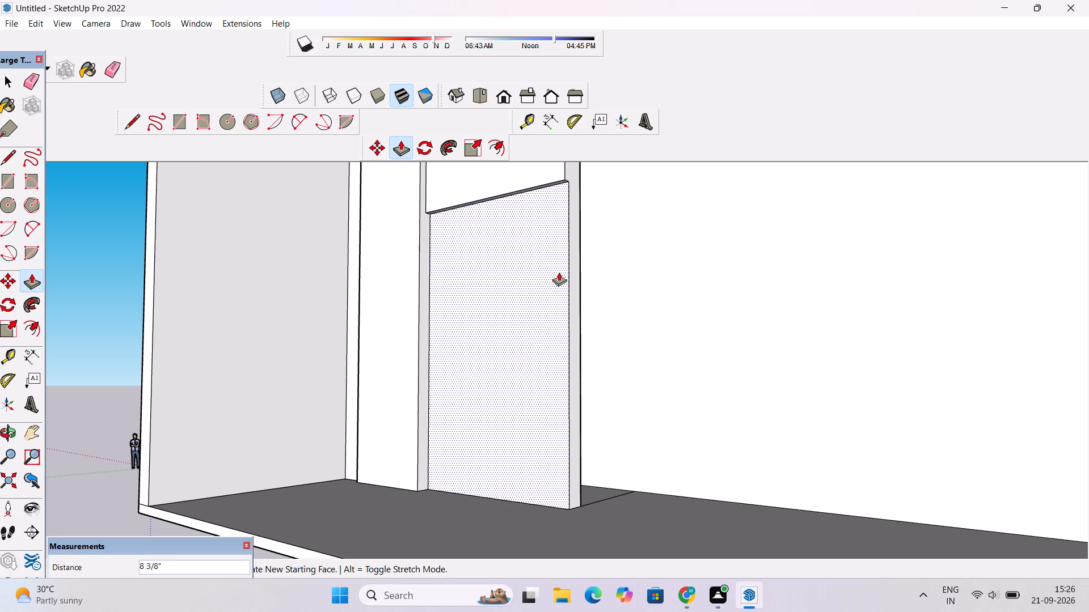
scroll(562, 266, up, 1)
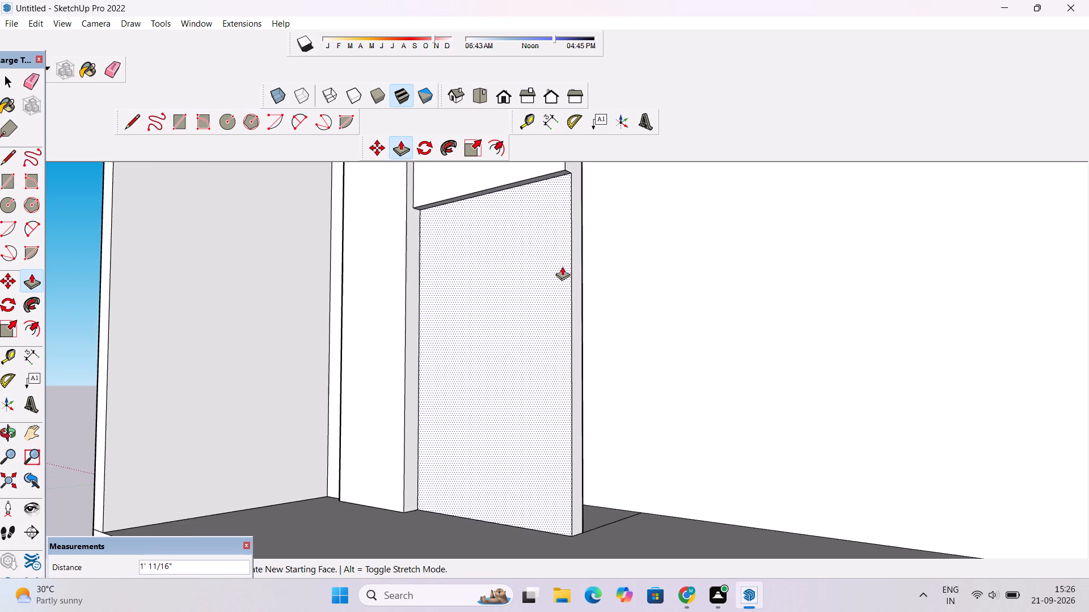
scroll(562, 266, up, 2)
text(1')
key(Return)
Examine the raised lower panel portion, the balcony undersides and the building's base from the front and from below.
scroll(582, 323, down, 10)
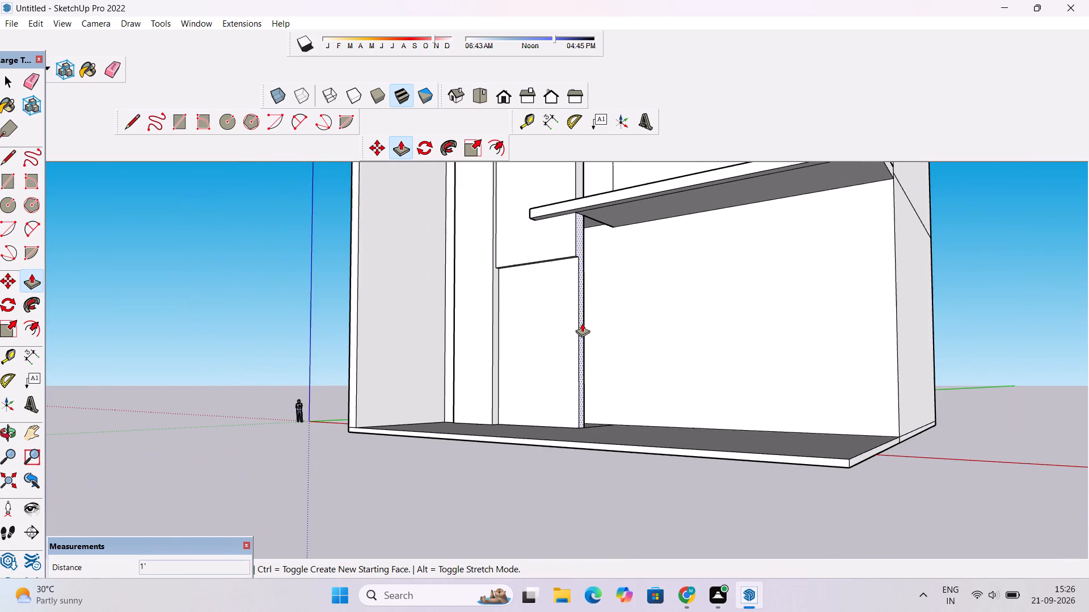
key(o)
drag(527, 324, 700, 242)
shift+drag(562, 293, 567, 339)
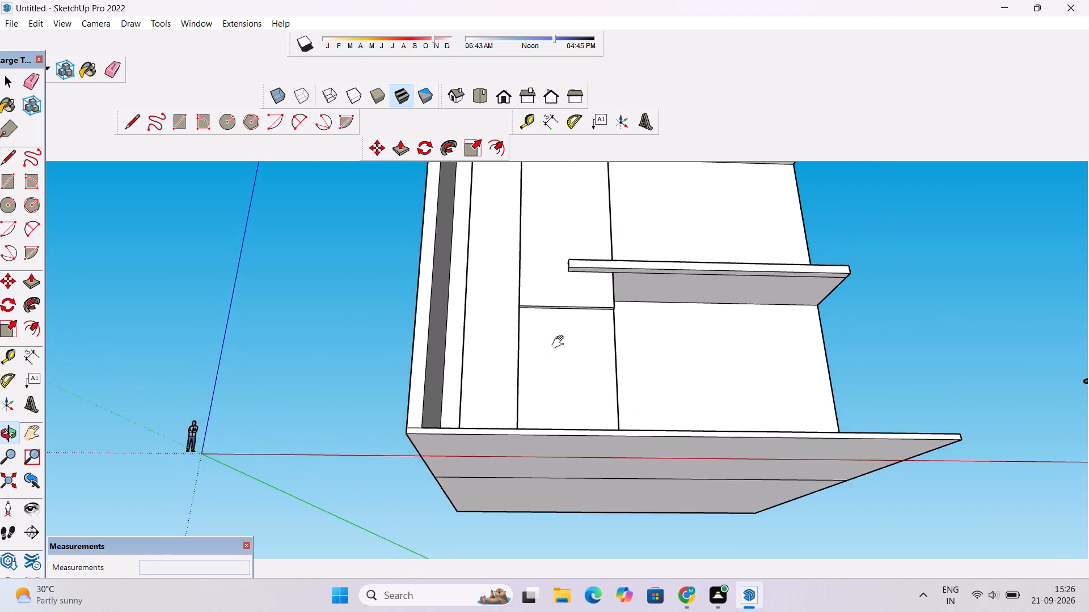
scroll(552, 344, down, 4)
drag(542, 303, 585, 392)
scroll(543, 314, up, 5)
drag(627, 396, 487, 150)
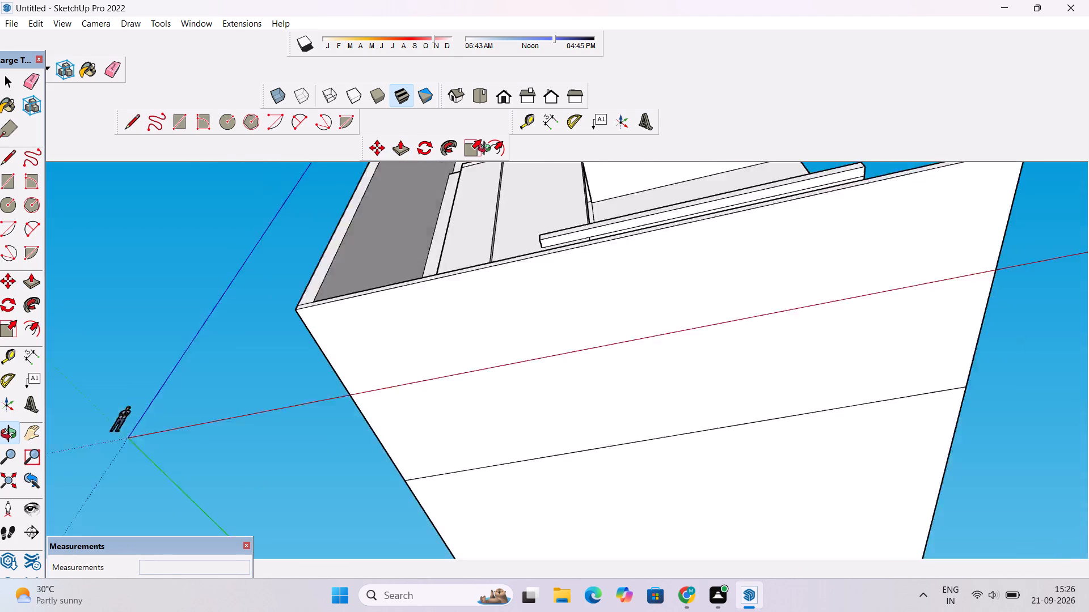
drag(487, 150, 471, 147)
drag(529, 215, 498, 348)
scroll(481, 314, down, 3)
shift+drag(492, 290, 501, 349)
scroll(503, 348, up, 1)
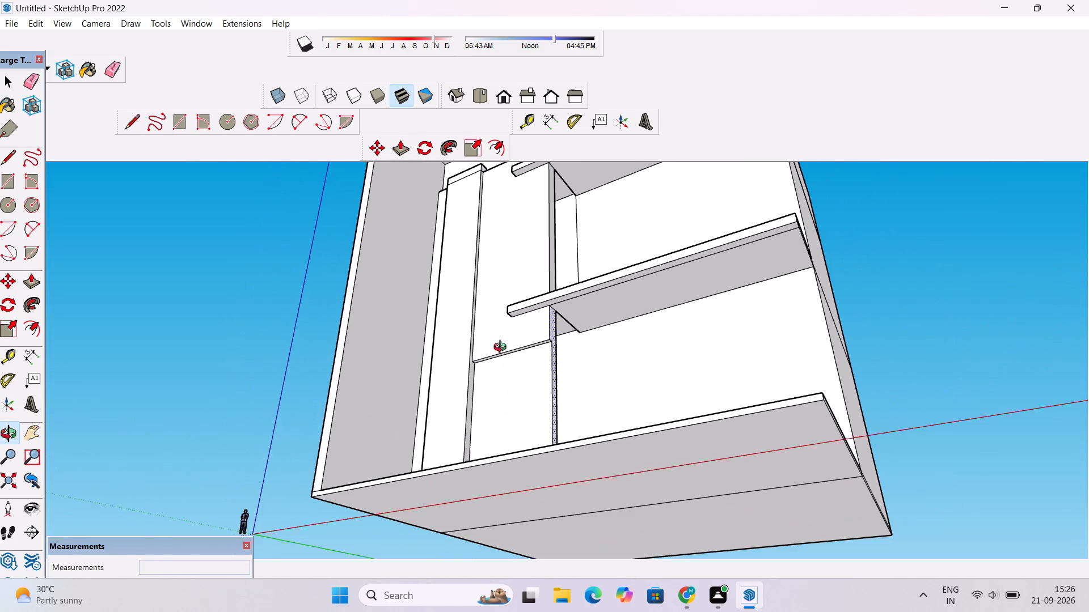
scroll(503, 341, up, 1)
scroll(503, 338, down, 5)
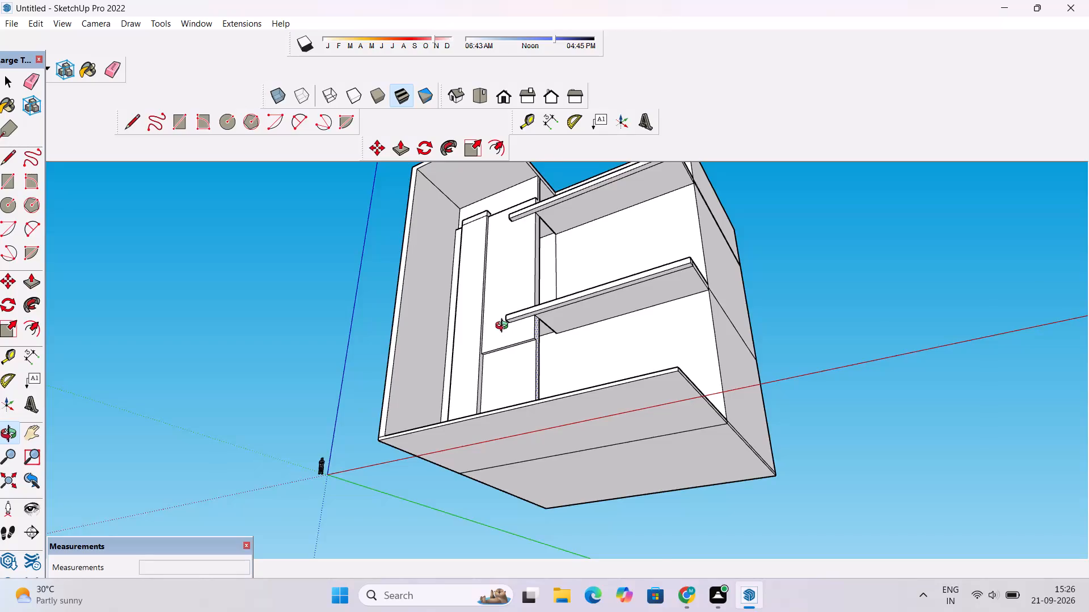
scroll(504, 323, down, 5)
scroll(508, 322, up, 5)
drag(509, 322, 431, 354)
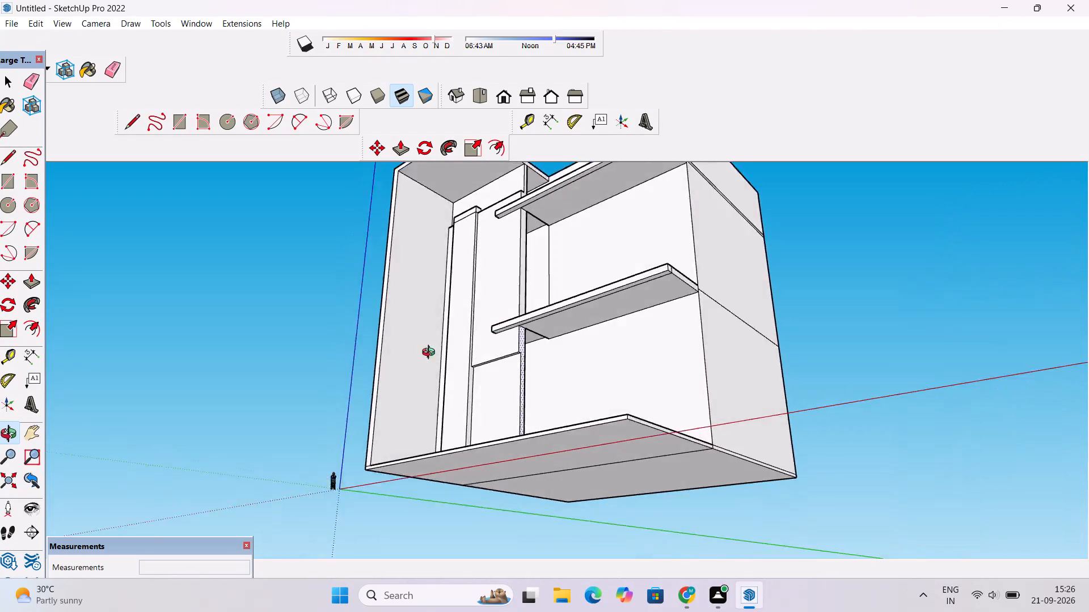
drag(431, 354, 407, 358)
scroll(410, 339, down, 4)
drag(417, 343, 511, 420)
scroll(482, 376, down, 3)
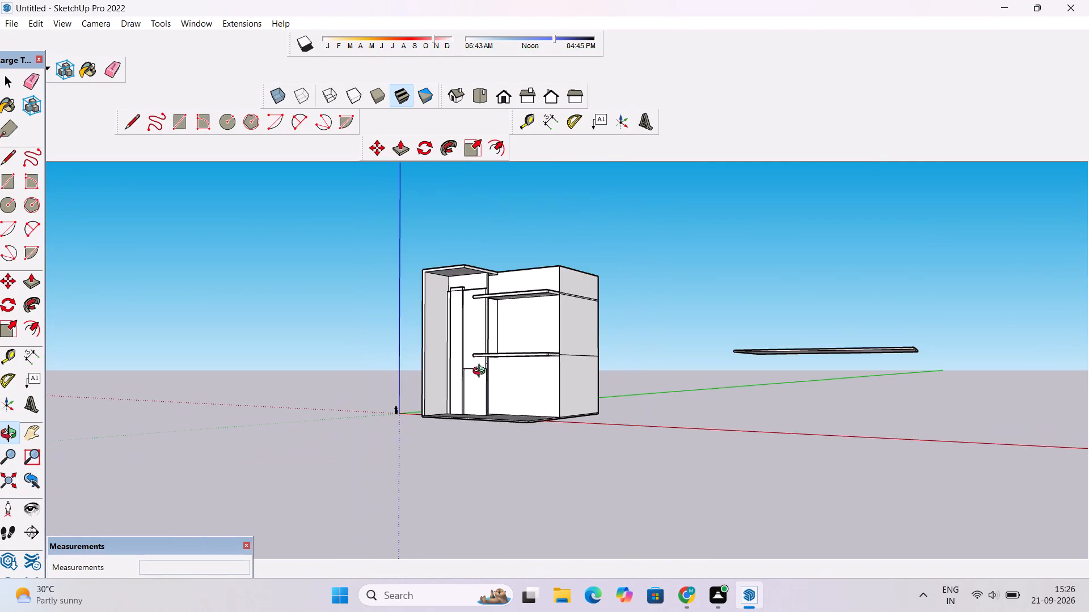
Examine the building's rear and side walls and the balcony slabs from several angles.
scroll(482, 372, down, 7)
drag(316, 363, 421, 394)
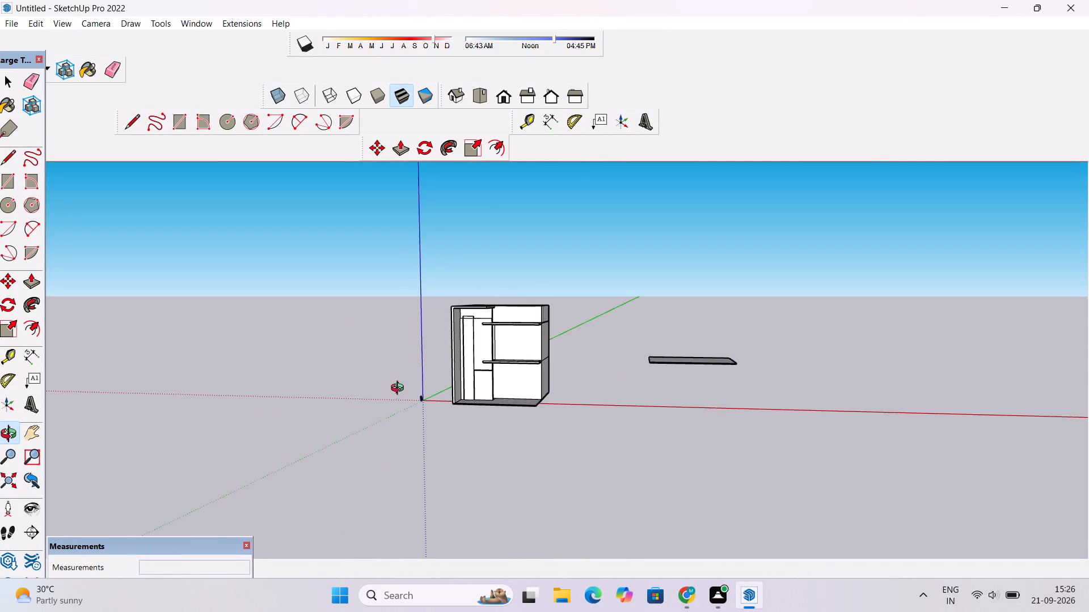
drag(400, 389, 754, 402)
scroll(504, 348, up, 9)
drag(378, 348, 475, 409)
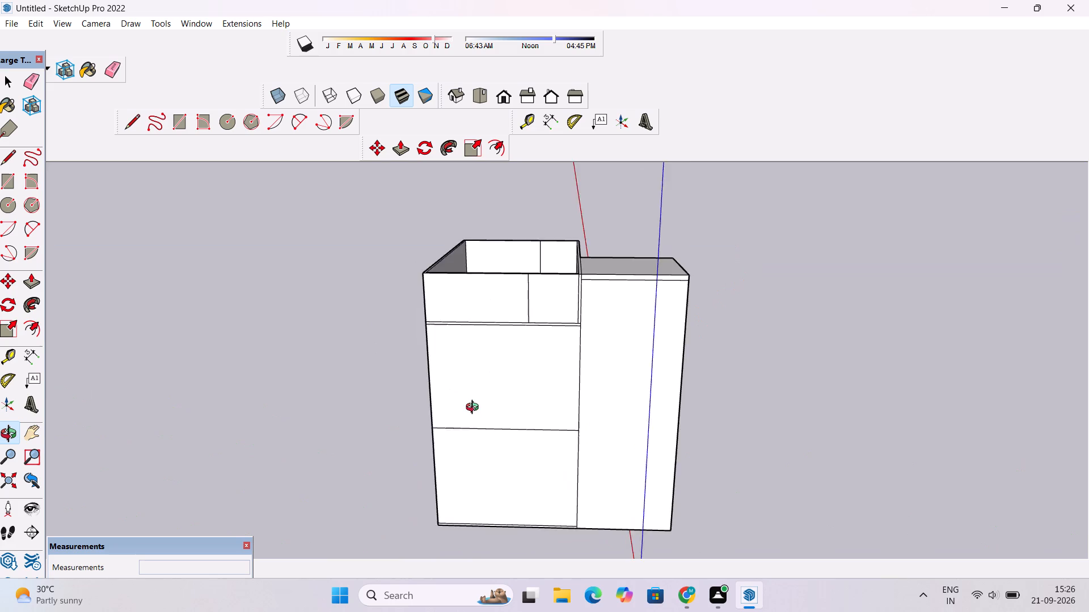
drag(475, 409, 347, 413)
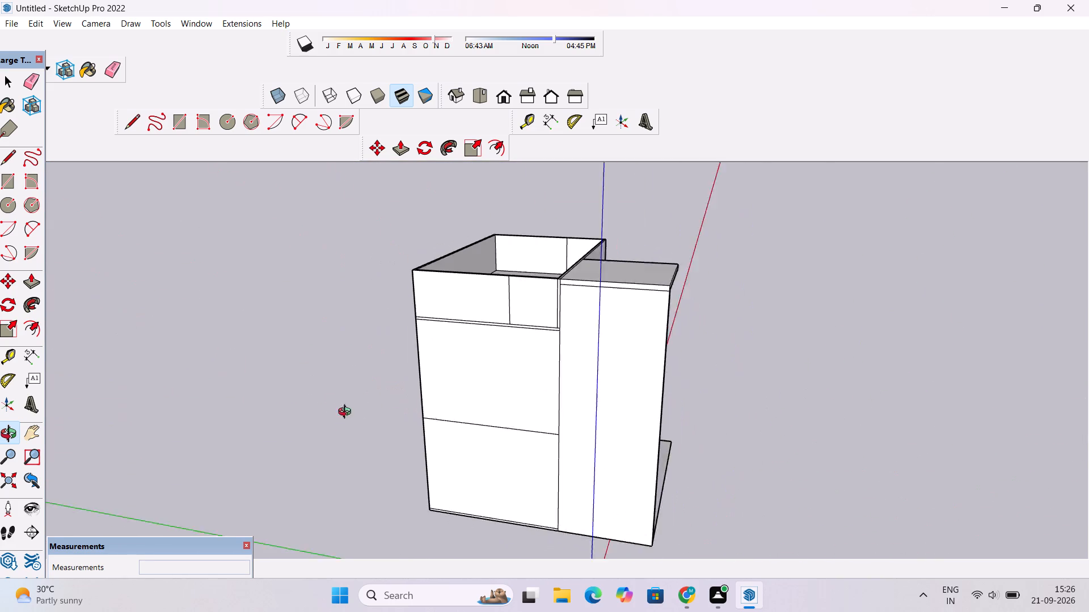
drag(347, 413, 323, 422)
scroll(442, 345, up, 4)
scroll(442, 345, down, 4)
drag(357, 403, 450, 390)
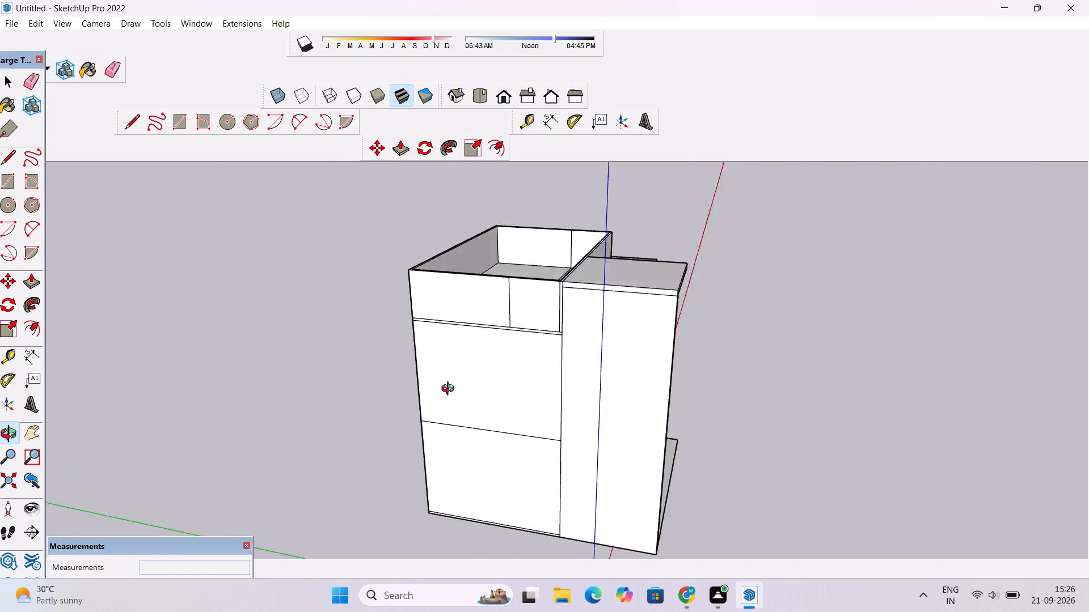
drag(450, 390, 556, 324)
scroll(530, 352, up, 4)
drag(212, 394, 892, 423)
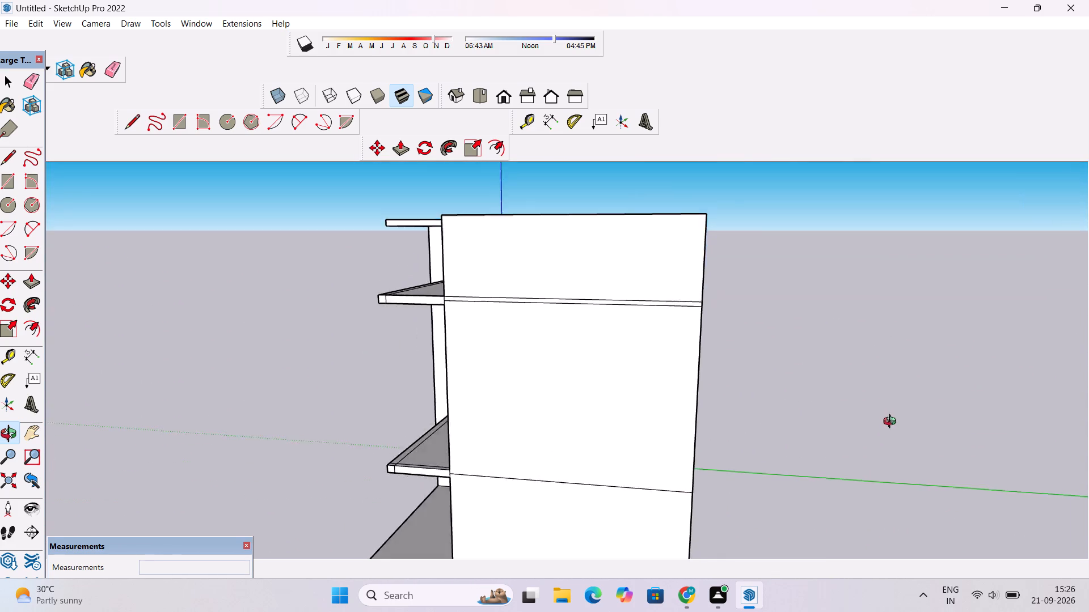
drag(892, 423, 221, 439)
drag(552, 422, 314, 426)
scroll(320, 414, down, 3)
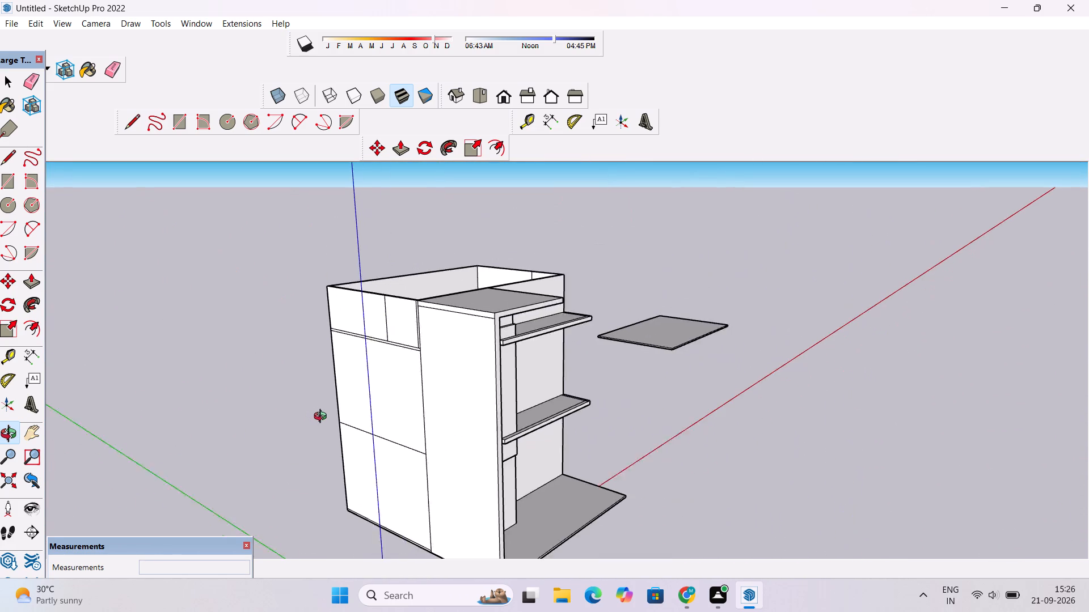
scroll(323, 418, down, 2)
scroll(337, 430, up, 6)
shift+drag(342, 423, 373, 414)
scroll(390, 409, down, 4)
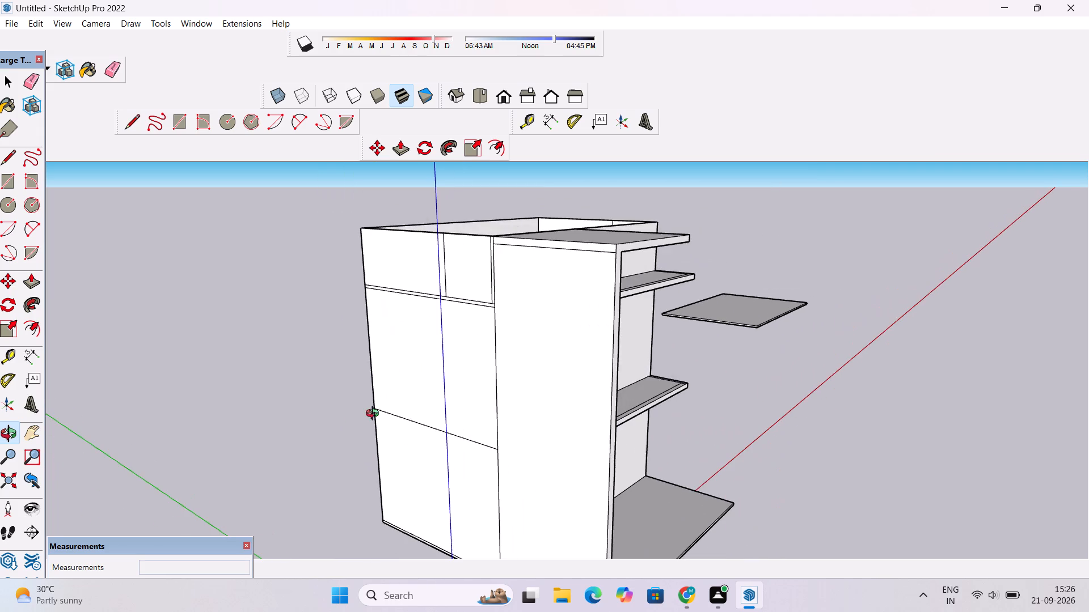
Erase the horizontal floor lines, the short vertical line and the narrow strip's leftover edges on the building's rear wall.
drag(448, 433, 691, 437)
key(e)
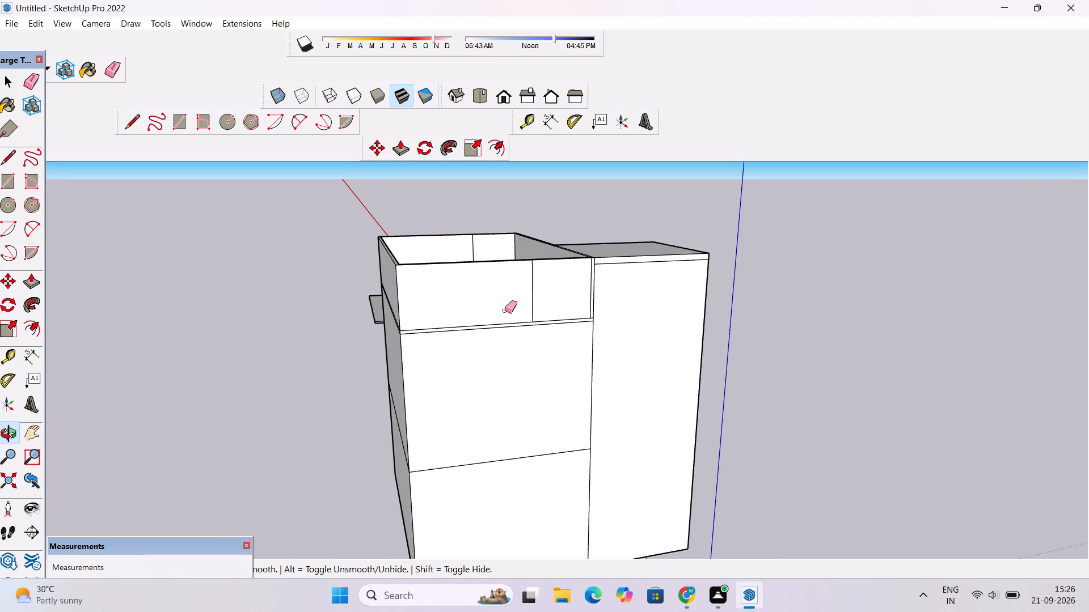
drag(504, 305, 506, 329)
drag(541, 288, 581, 307)
drag(581, 325, 572, 439)
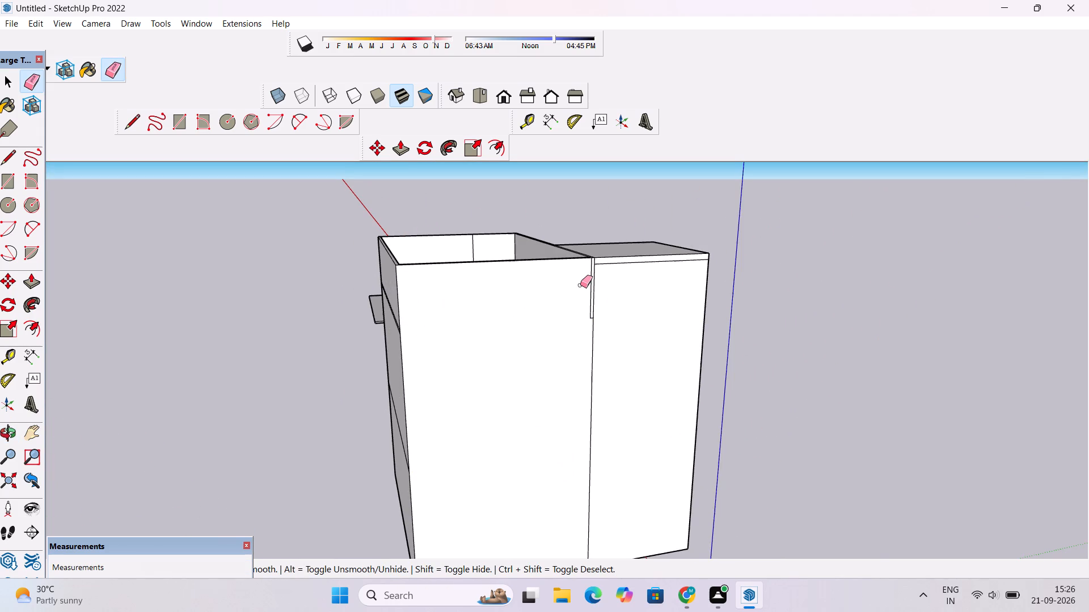
scroll(580, 285, up, 13)
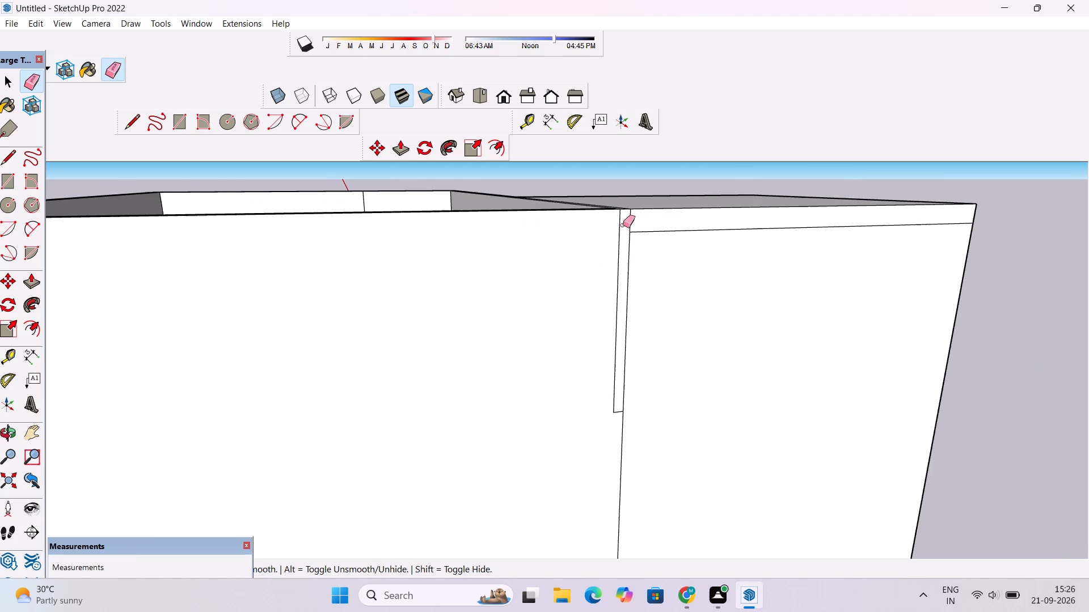
drag(623, 225, 622, 291)
scroll(617, 306, down, 5)
scroll(608, 397, up, 6)
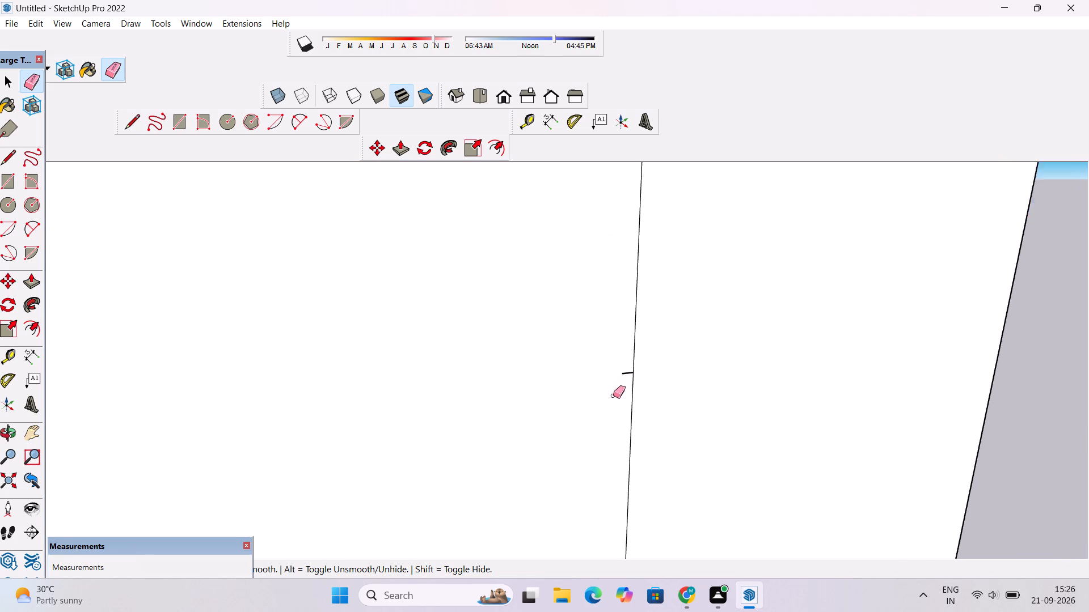
scroll(613, 396, up, 2)
drag(628, 358, 631, 369)
Examine the whole building from the front, from above and from the side.
click(504, 103)
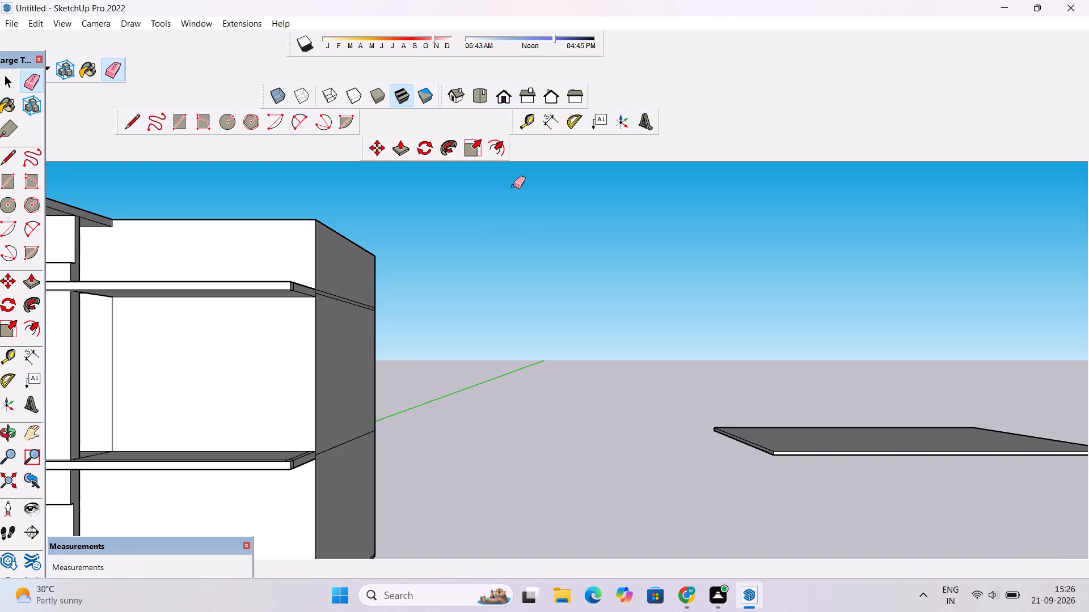
click(10, 431)
drag(326, 325, 343, 377)
scroll(343, 358, down, 9)
drag(356, 339, 282, 493)
scroll(233, 242, up, 9)
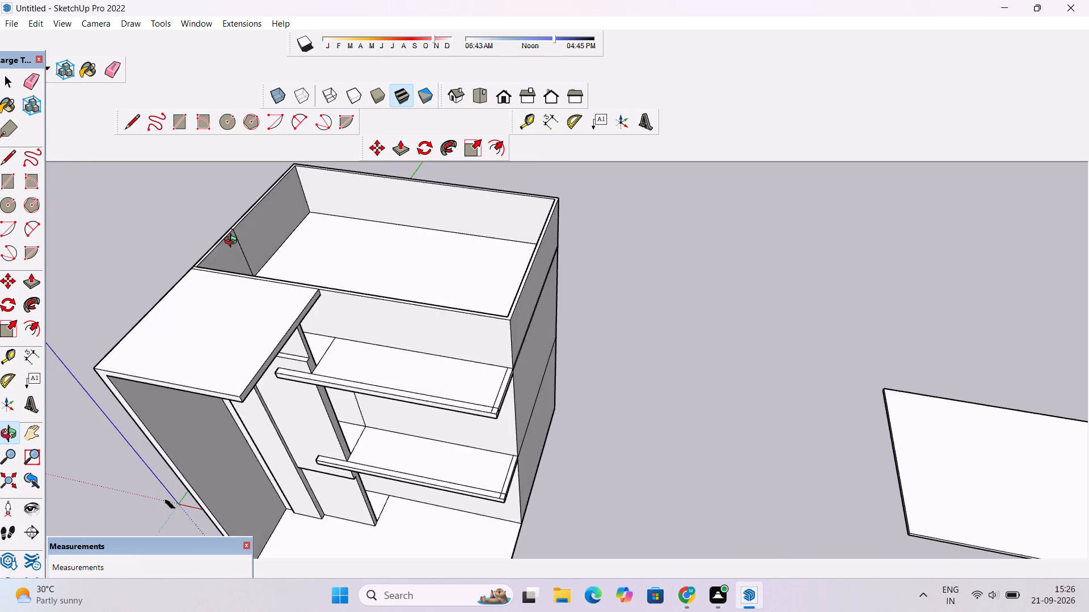
drag(379, 219, 22, 343)
scroll(516, 206, down, 14)
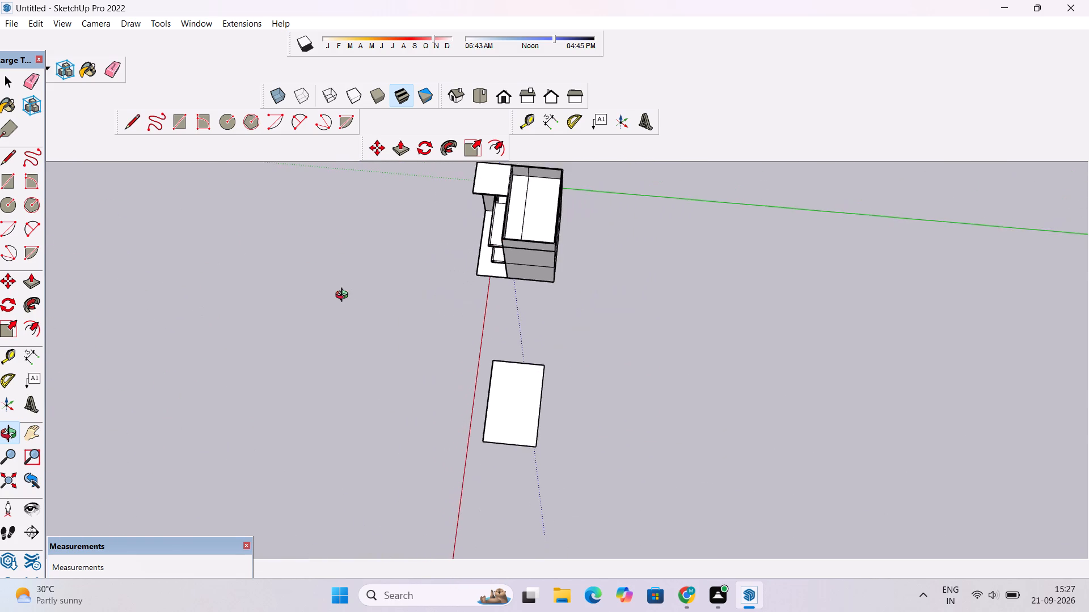
drag(343, 297, 631, 147)
scroll(345, 339, up, 6)
drag(270, 321, 551, 223)
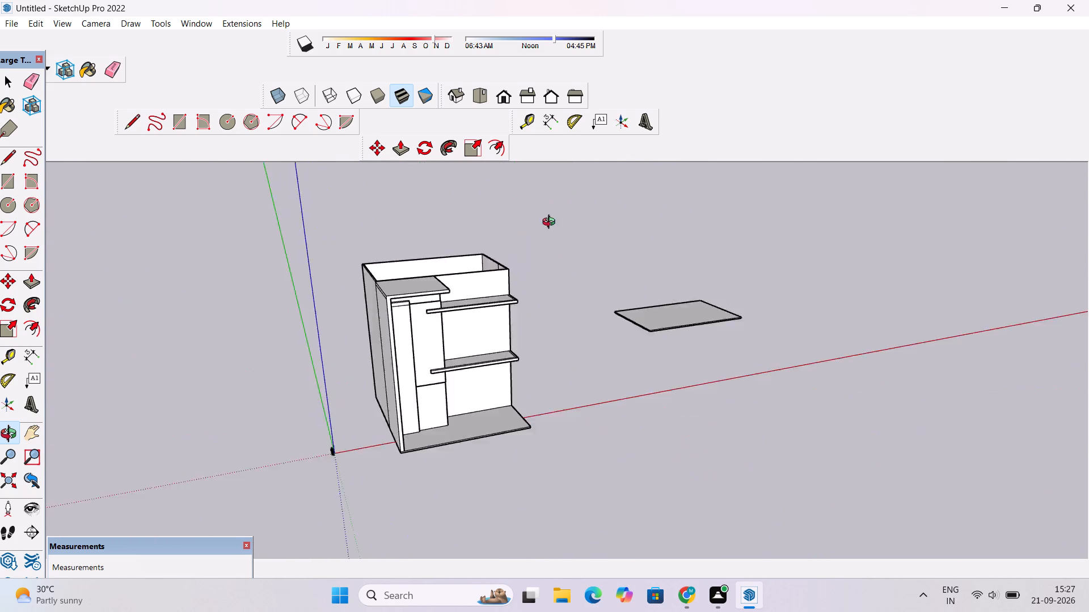
drag(551, 223, 479, 237)
drag(566, 330, 449, 349)
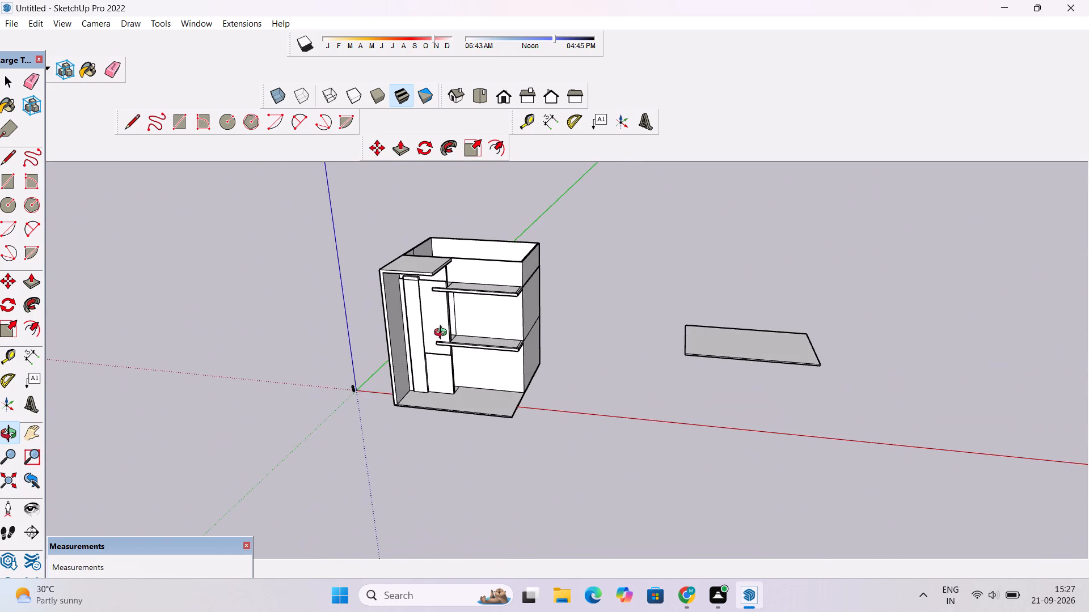
scroll(443, 334, up, 2)
shift+drag(444, 322, 482, 310)
scroll(547, 216, down, 4)
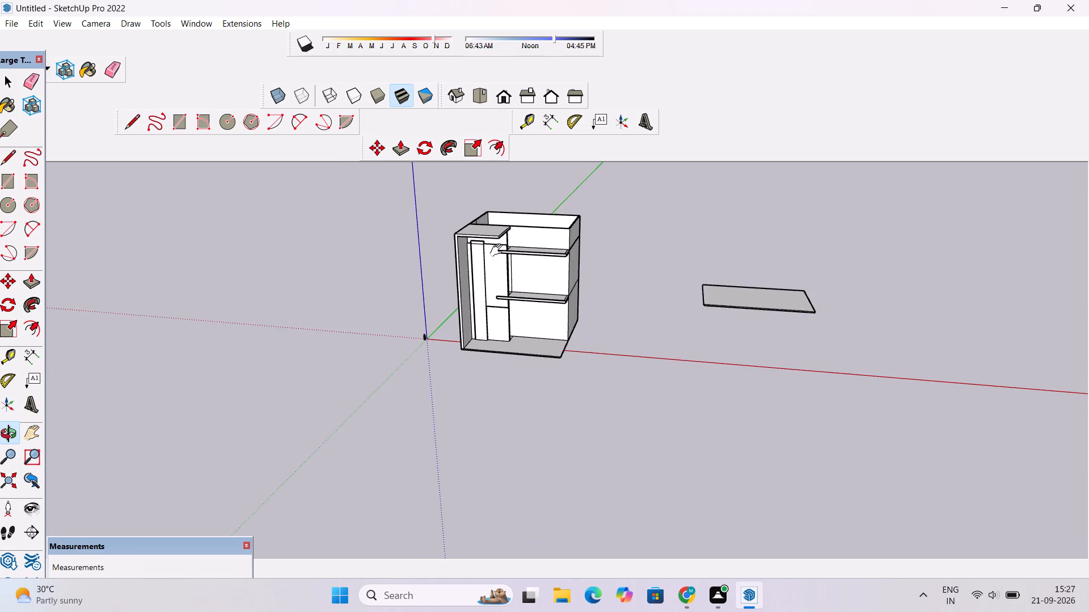
shift+drag(499, 250, 589, 284)
drag(577, 322, 615, 237)
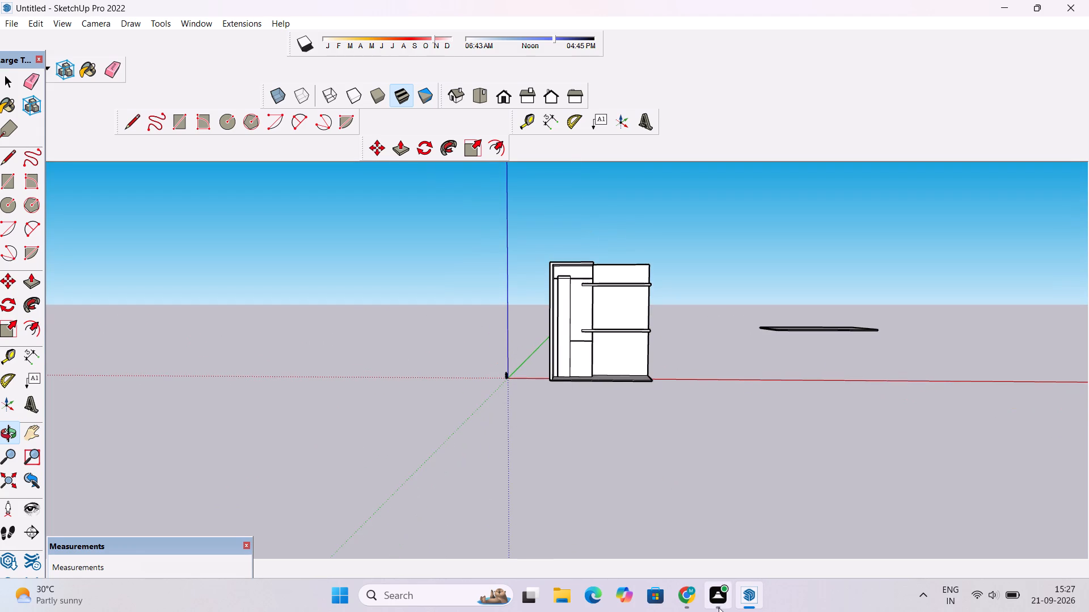
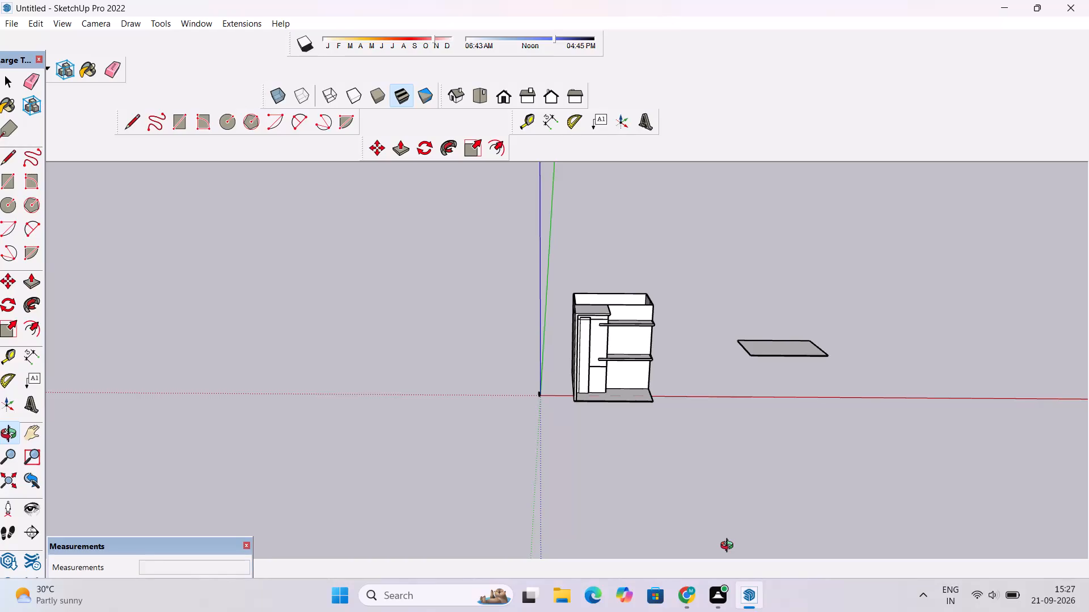
Examine the whole building from the front, including the canopy, balcony slabs and front-wall panels.
scroll(729, 547, down, 5)
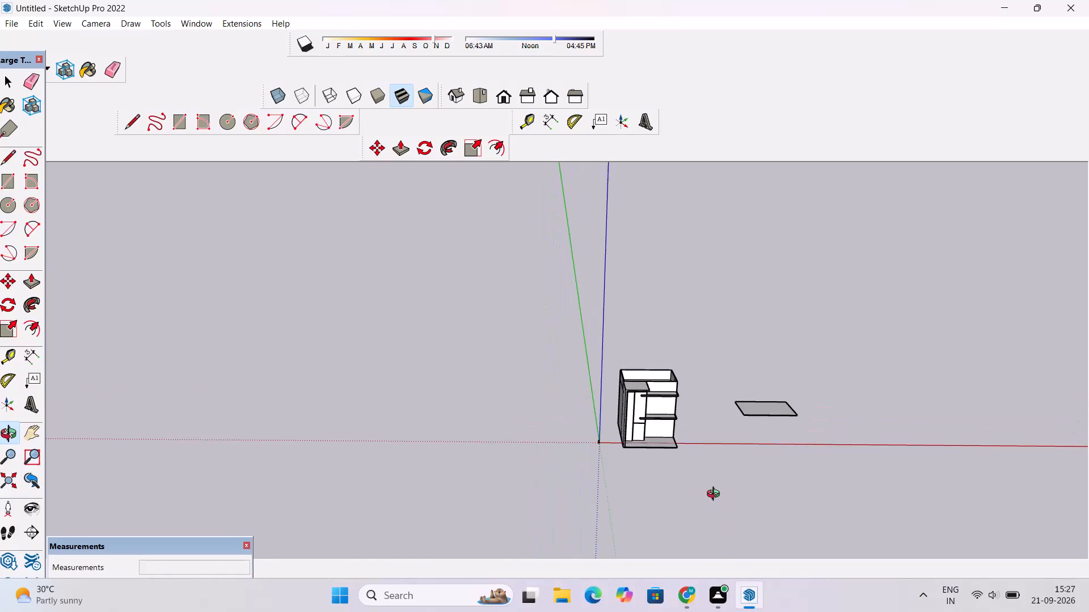
drag(709, 481, 679, 384)
scroll(638, 407, up, 3)
drag(616, 417, 636, 449)
scroll(640, 432, up, 4)
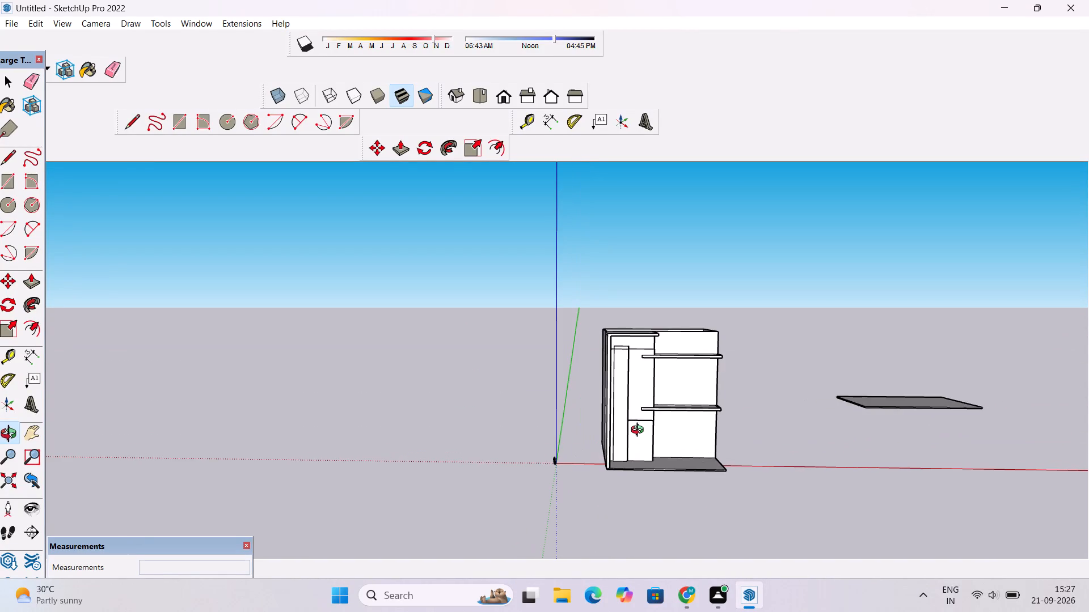
scroll(640, 431, down, 2)
drag(669, 397, 666, 416)
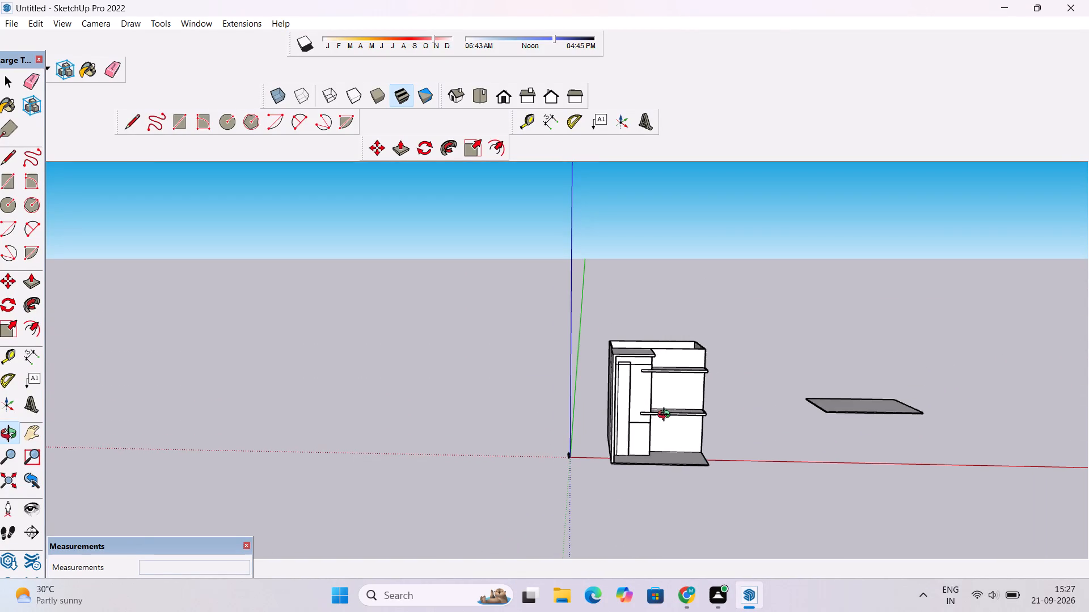
scroll(666, 416, up, 6)
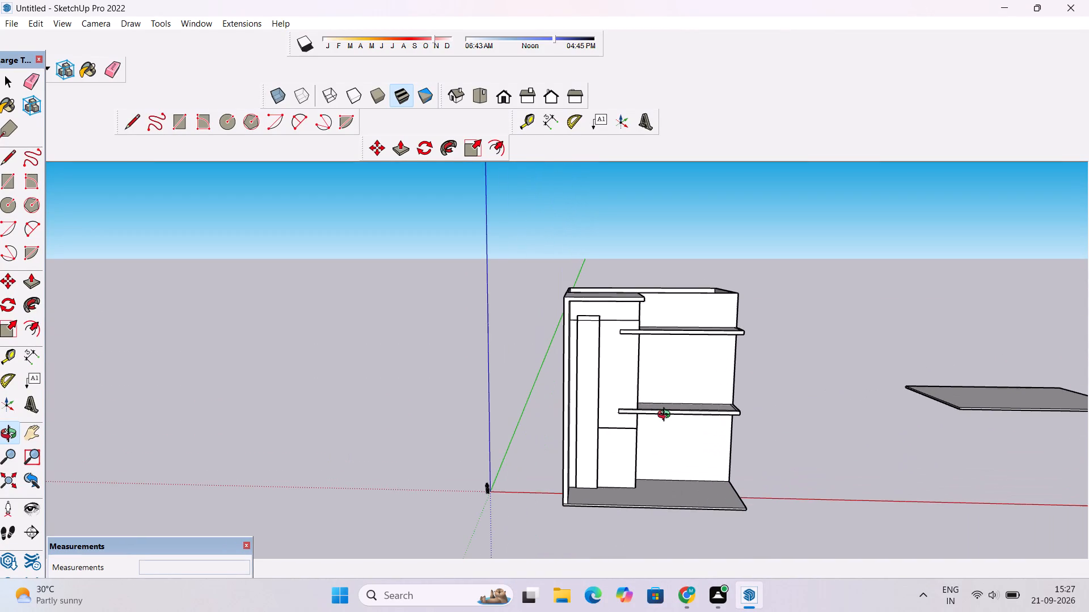
scroll(666, 416, down, 3)
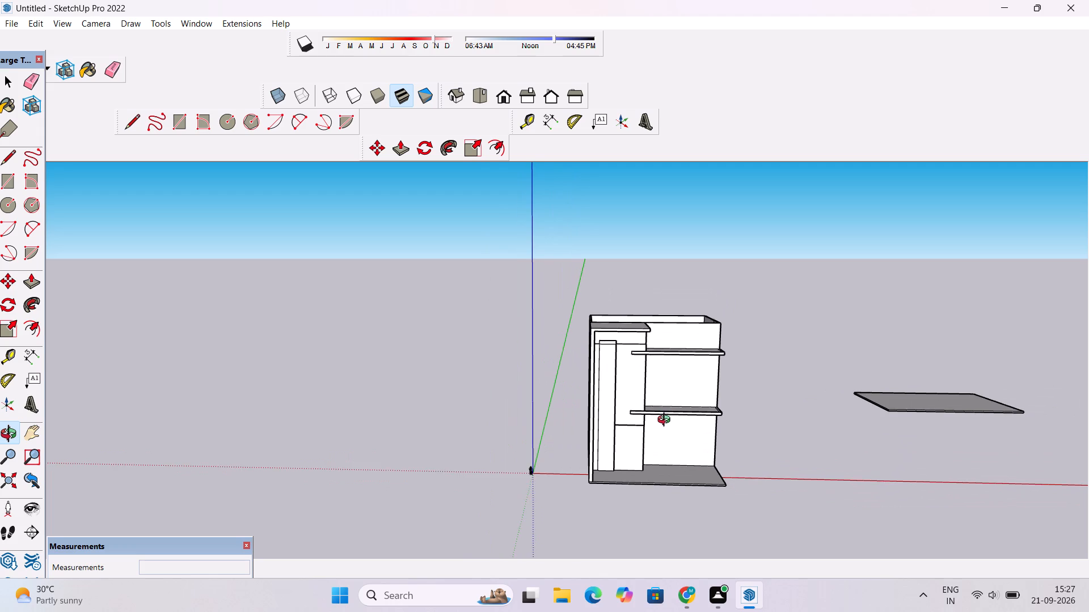
scroll(666, 421, down, 2)
scroll(678, 433, up, 5)
shift+drag(696, 424, 657, 415)
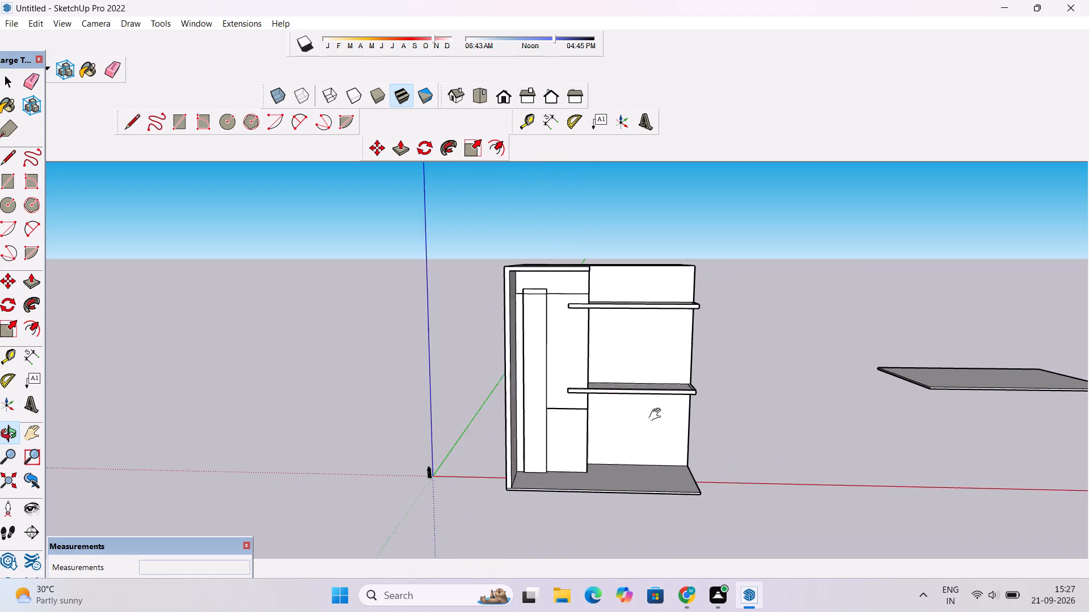
shift+drag(657, 415, 581, 395)
scroll(525, 386, up, 4)
scroll(517, 392, down, 2)
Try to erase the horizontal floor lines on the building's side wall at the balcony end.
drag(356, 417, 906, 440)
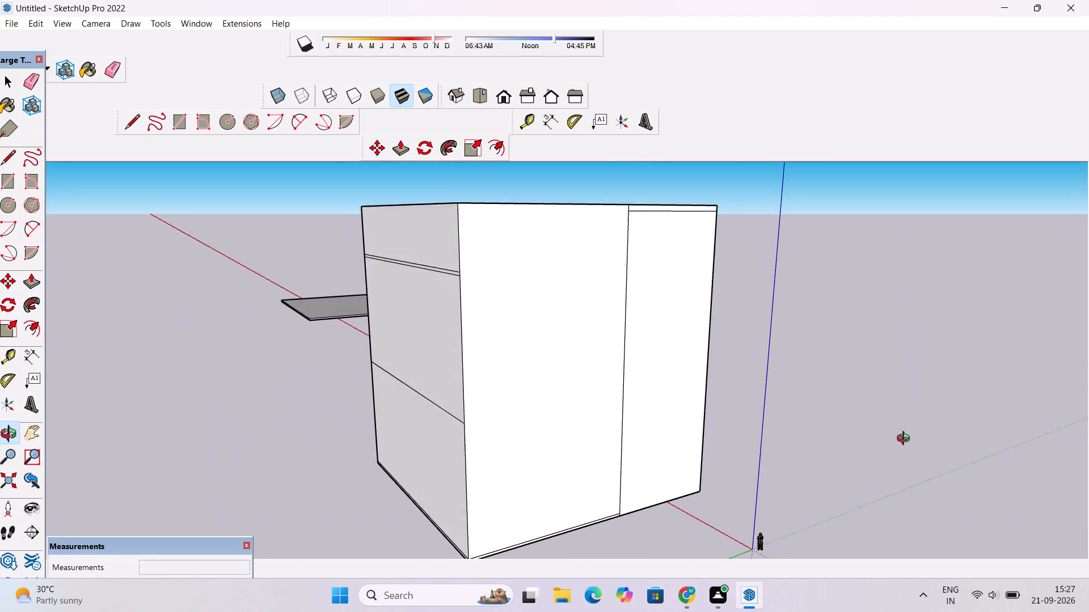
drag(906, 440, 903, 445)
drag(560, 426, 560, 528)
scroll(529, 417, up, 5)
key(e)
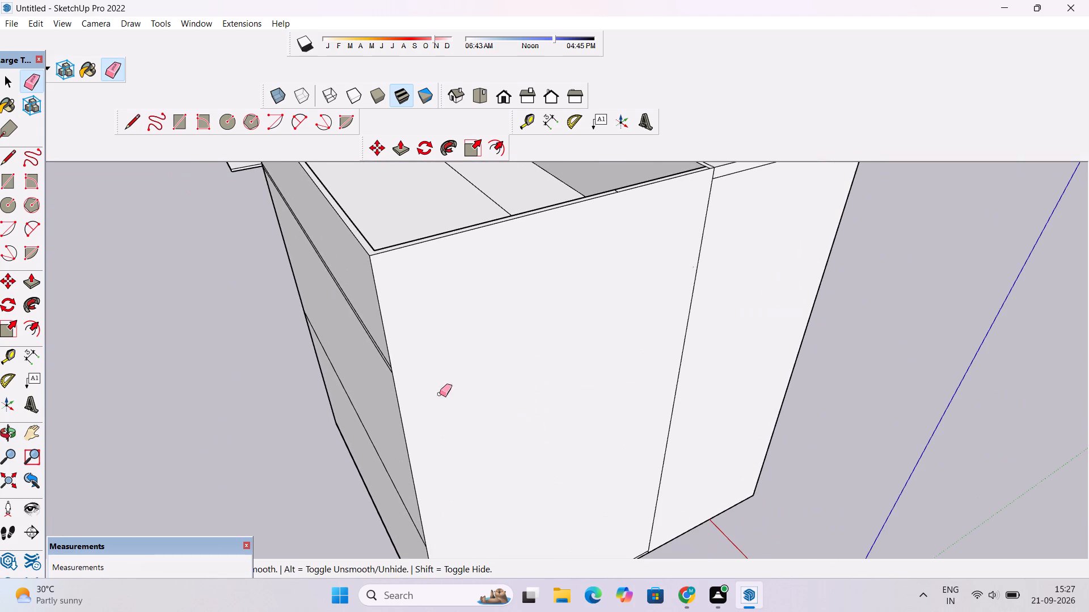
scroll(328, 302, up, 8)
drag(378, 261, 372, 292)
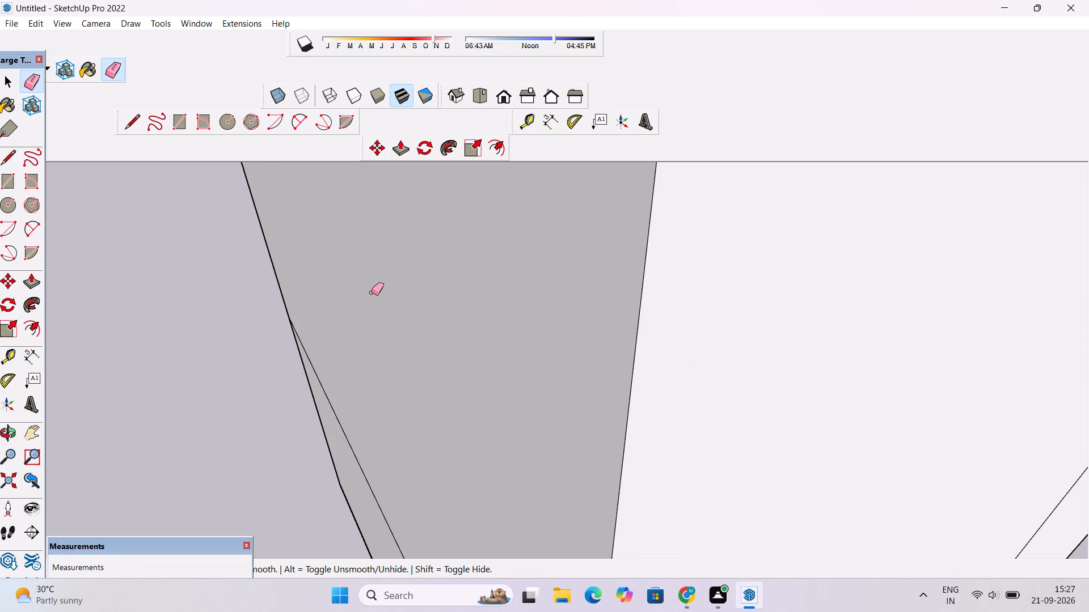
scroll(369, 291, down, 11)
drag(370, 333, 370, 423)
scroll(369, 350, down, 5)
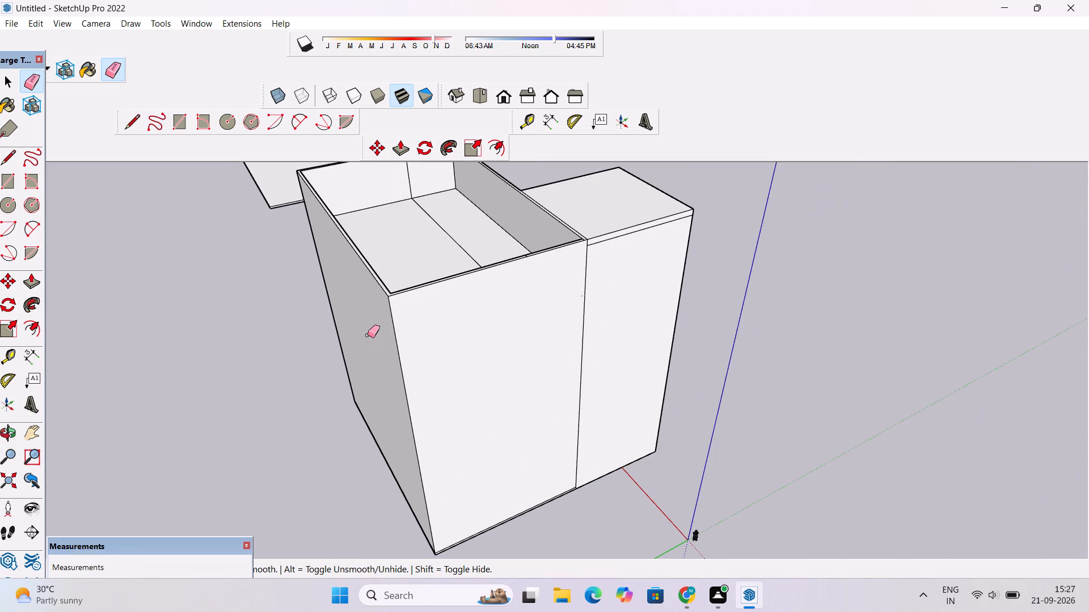
Examine the front panels, the lower balcony, the base slab and the canopy-side wall from several angles.
key(o)
drag(749, 332, 383, 357)
scroll(605, 325, down, 6)
drag(928, 362, 571, 269)
scroll(567, 297, up, 2)
drag(585, 311, 760, 359)
shift+drag(578, 396, 572, 324)
scroll(565, 340, up, 7)
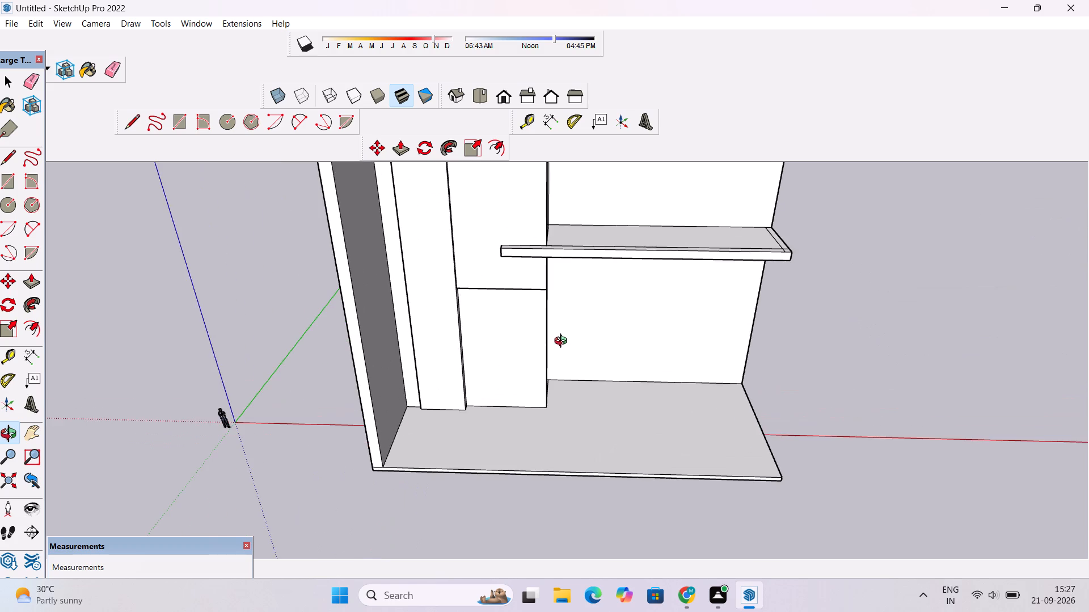
drag(541, 348, 474, 321)
scroll(624, 317, up, 4)
drag(624, 317, 569, 362)
scroll(569, 362, down, 4)
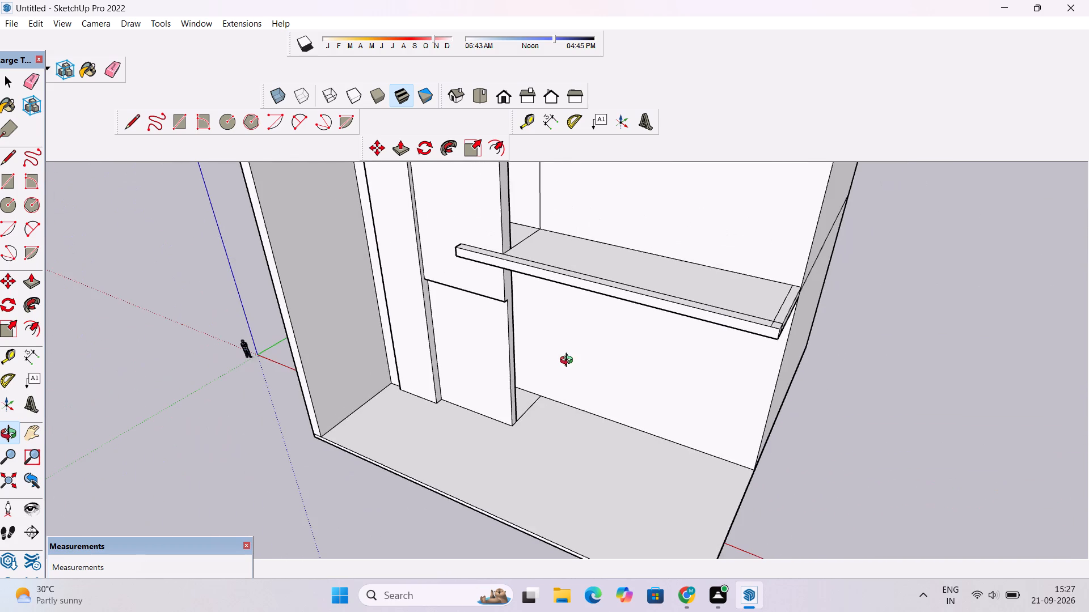
shift+drag(571, 378, 626, 347)
scroll(666, 326, down, 5)
drag(640, 326, 670, 337)
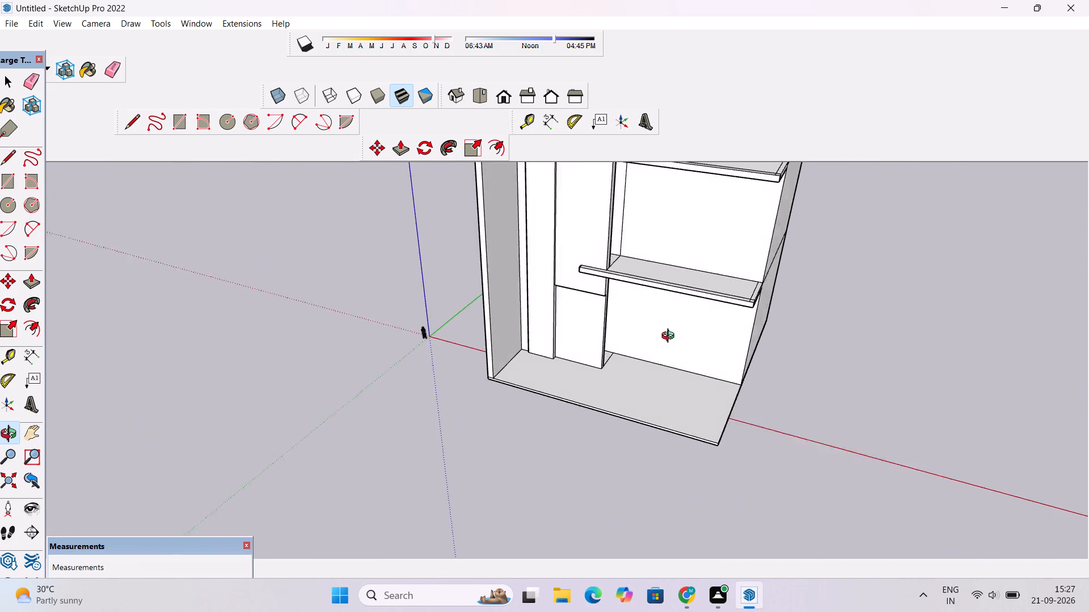
drag(670, 337, 935, 299)
scroll(568, 364, down, 4)
shift+drag(598, 355, 576, 448)
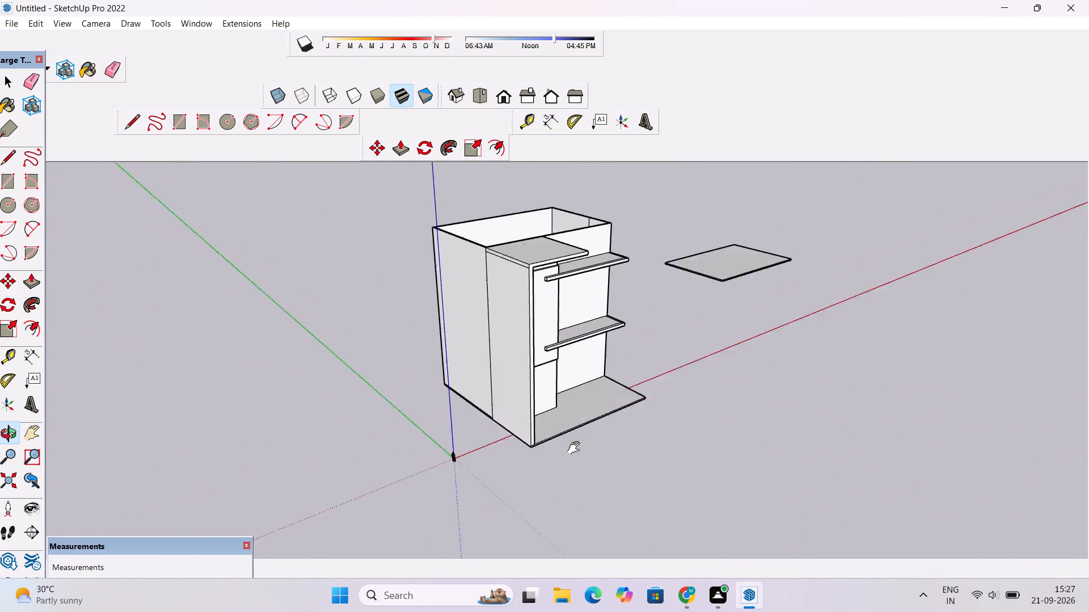
shift+drag(576, 448, 575, 450)
scroll(691, 412, down, 2)
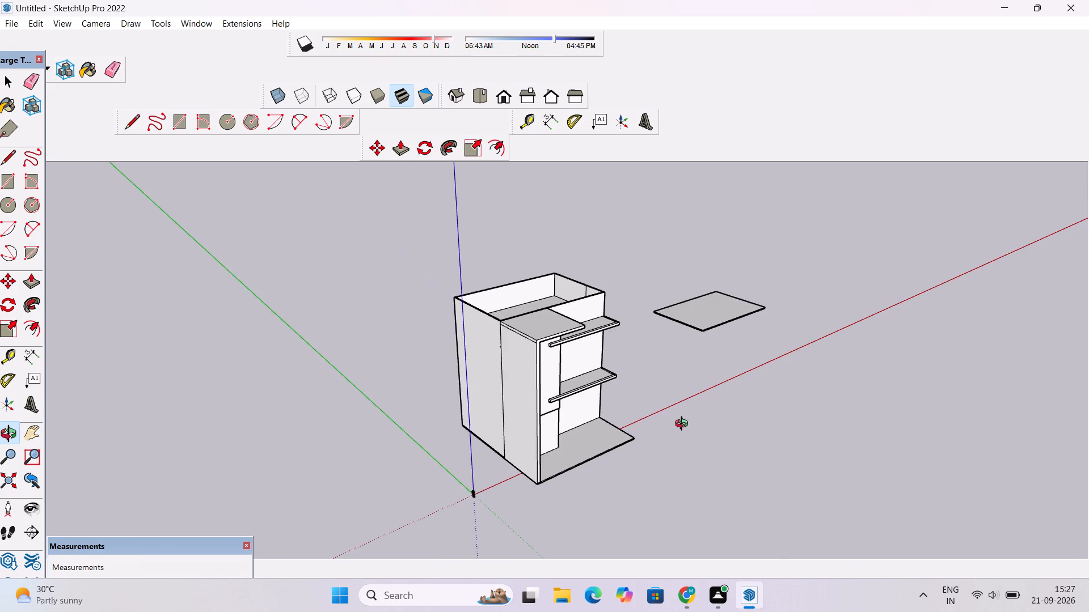
Examine the balcony slabs and the canopy's edge against the front wall from above and from below.
drag(632, 434, 524, 430)
scroll(577, 386, up, 3)
shift+drag(632, 388, 484, 440)
scroll(483, 443, up, 7)
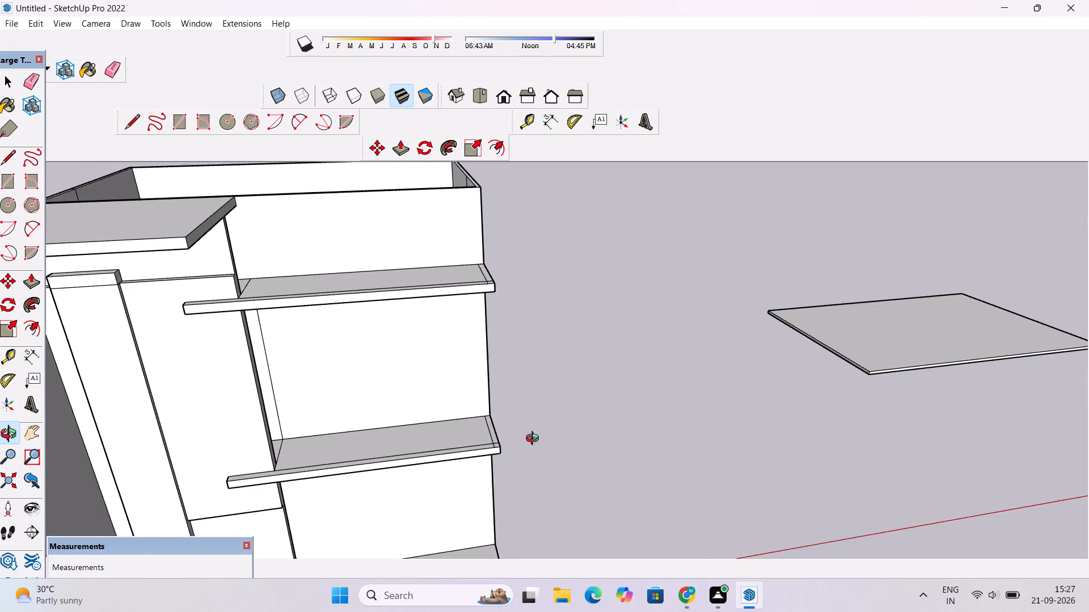
drag(535, 441, 455, 493)
scroll(421, 333, up, 4)
scroll(421, 333, down, 4)
shift+drag(442, 325, 485, 401)
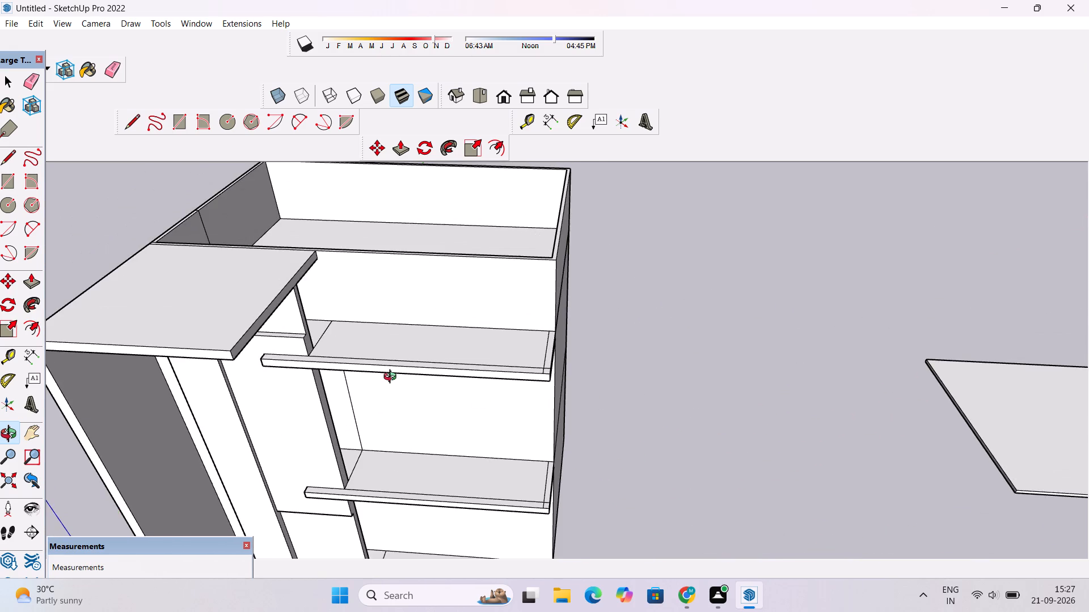
scroll(392, 378, up, 2)
scroll(398, 374, down, 1)
shift+drag(398, 374, 421, 424)
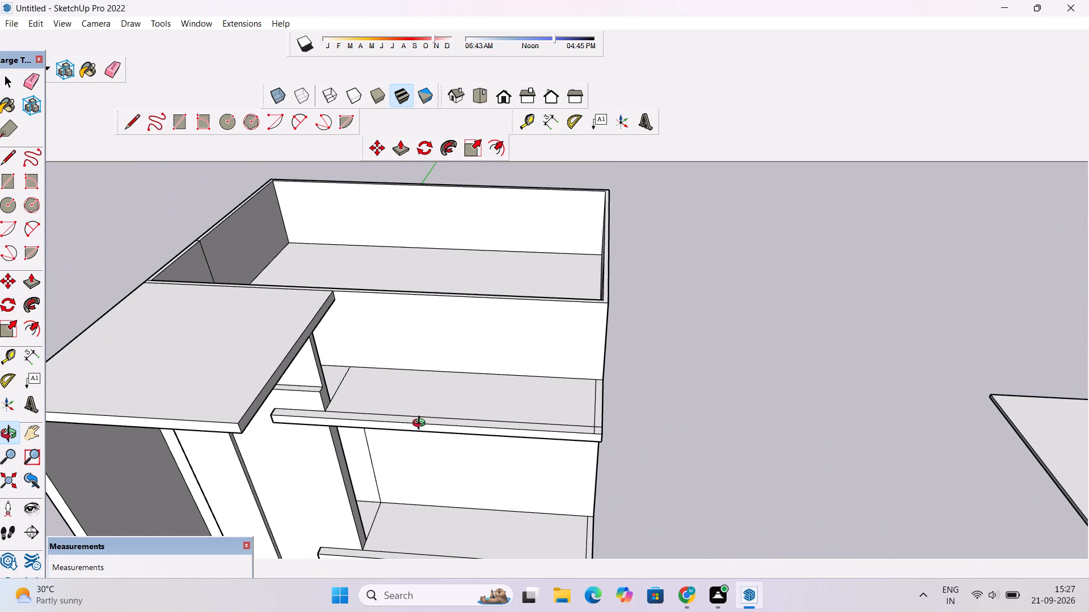
scroll(358, 411, up, 3)
drag(313, 447, 354, 292)
shift+drag(355, 363, 382, 422)
scroll(382, 422, down, 4)
scroll(328, 437, up, 2)
scroll(313, 436, down, 2)
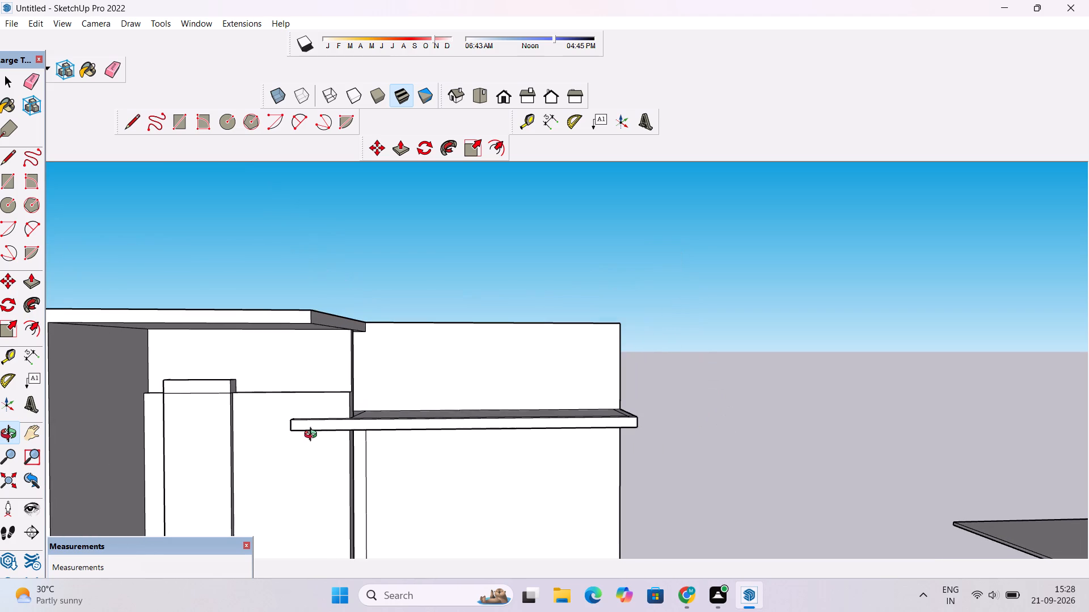
scroll(311, 432, down, 2)
drag(314, 427, 314, 502)
scroll(321, 453, up, 3)
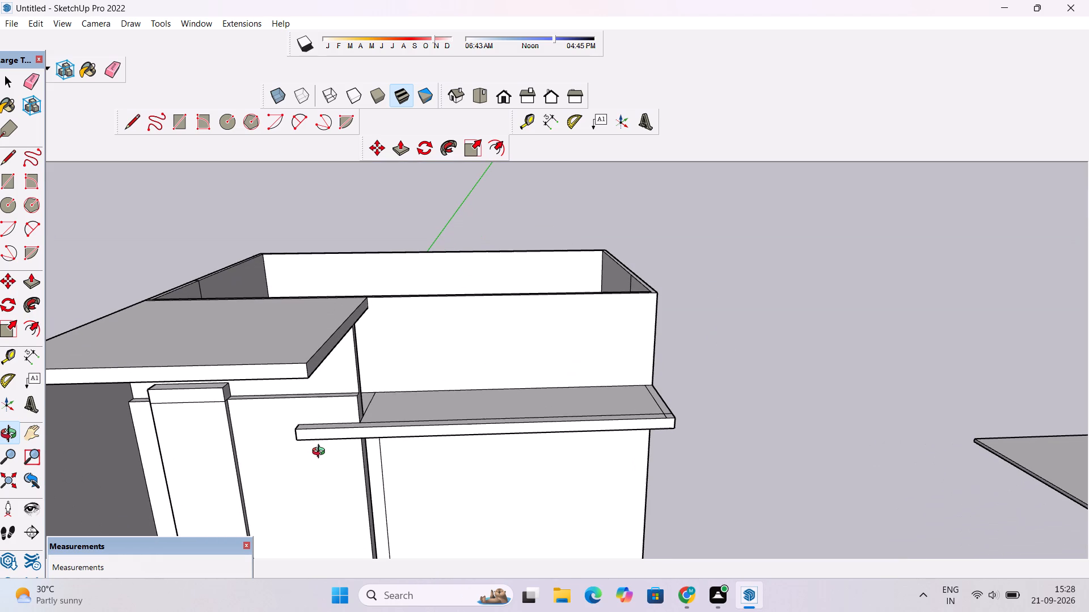
shift+drag(321, 453, 328, 484)
scroll(328, 484, down, 4)
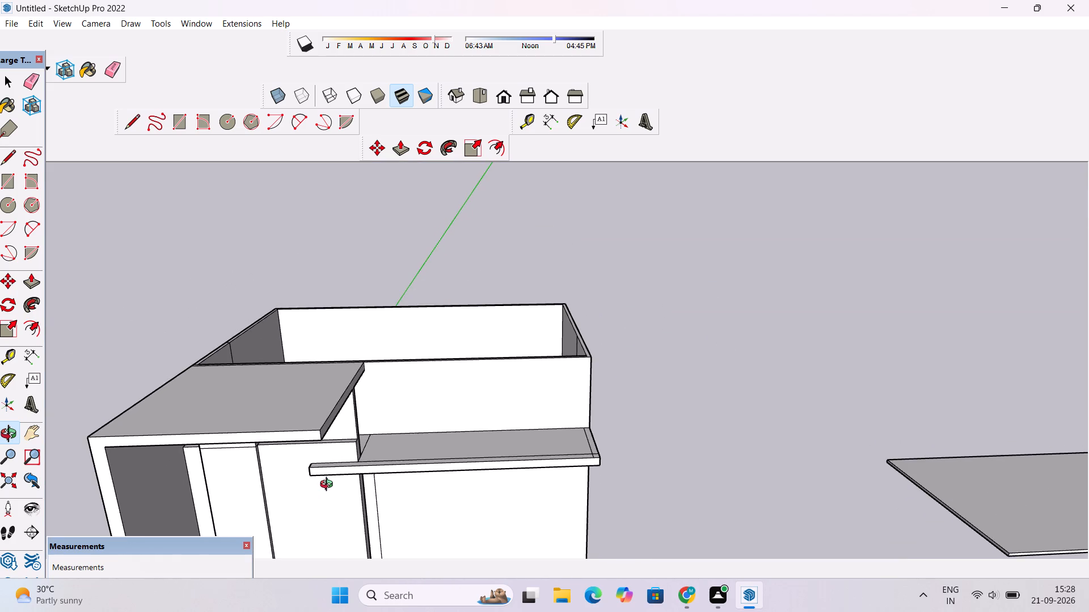
drag(330, 493, 316, 396)
scroll(313, 402, up, 7)
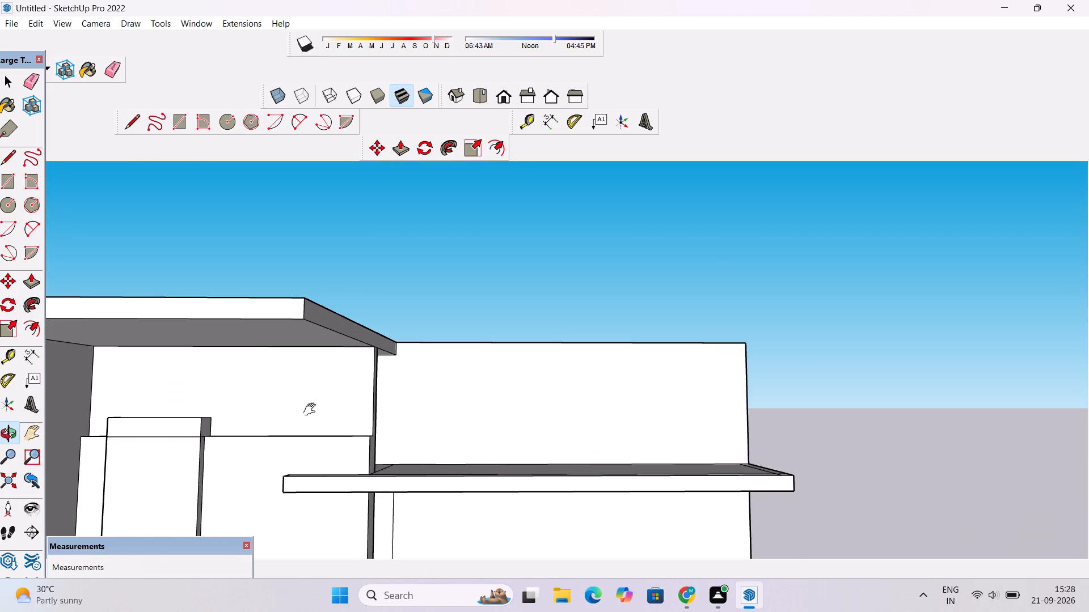
shift+drag(312, 410, 333, 412)
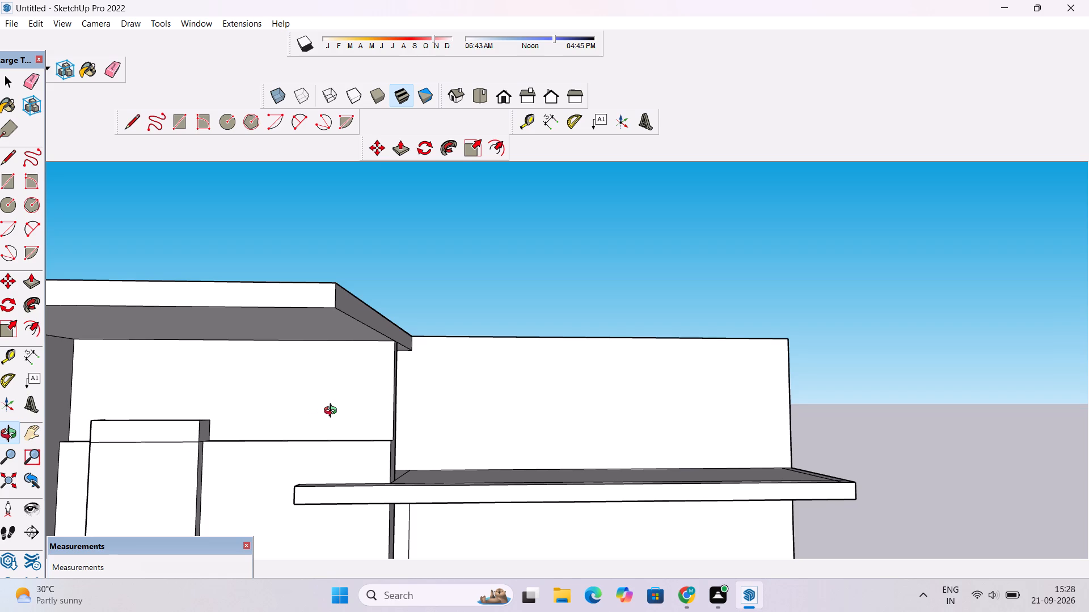
drag(510, 412, 396, 440)
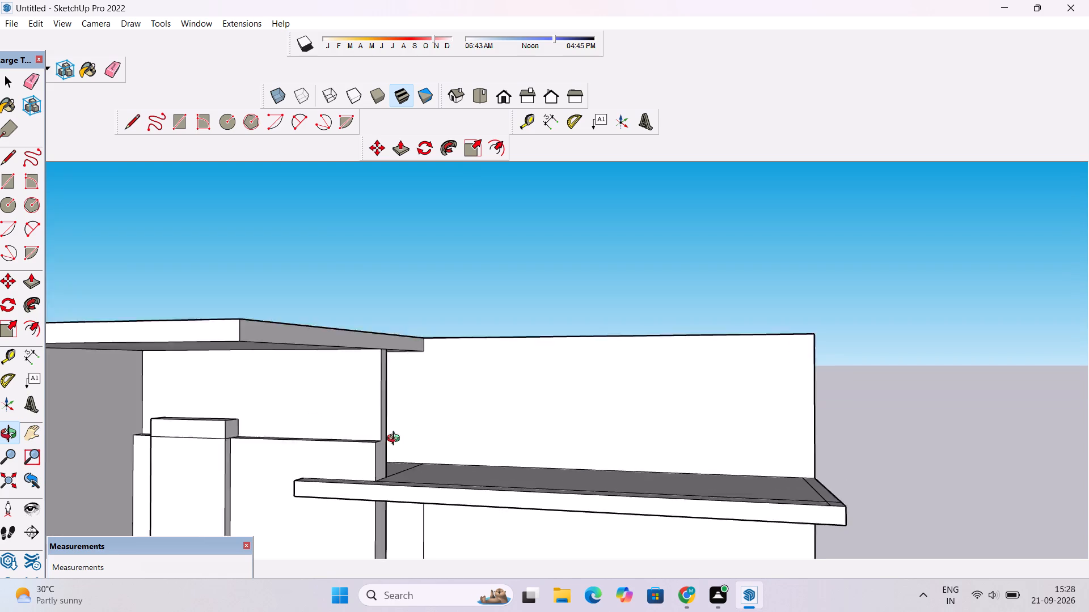
Erase the short crosswise line on top of the upper balcony slab beside the raised panel wall.
drag(396, 440, 417, 571)
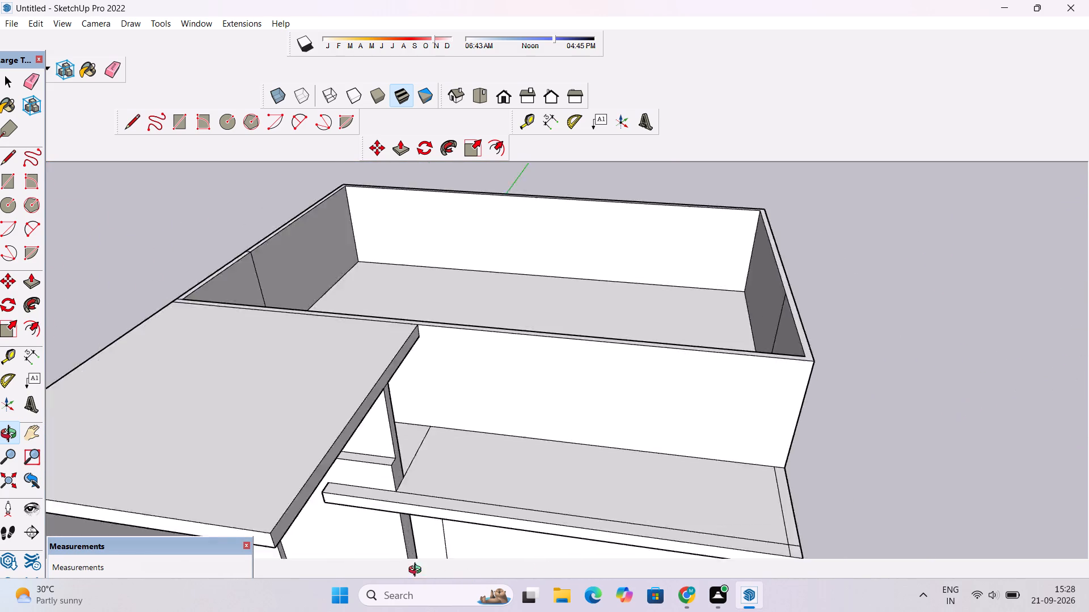
drag(417, 571, 258, 563)
click(484, 466)
key(e)
drag(453, 386, 459, 414)
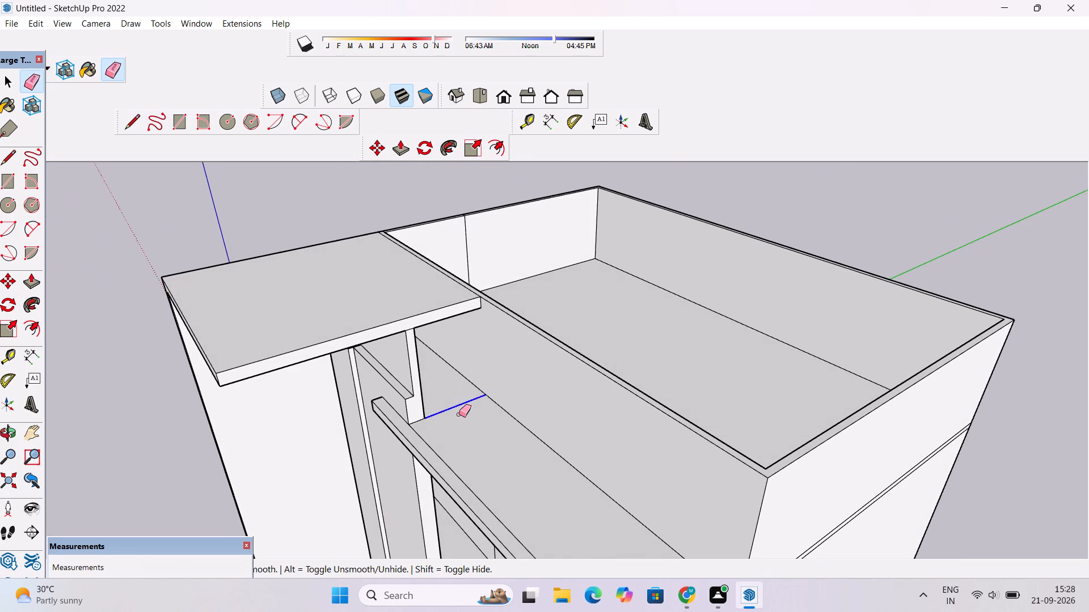
drag(459, 414, 462, 426)
Examine the junction of the canopy, raised panels and upper balcony slab, and the building's whole front.
key(o)
drag(399, 480, 487, 376)
scroll(492, 373, down, 5)
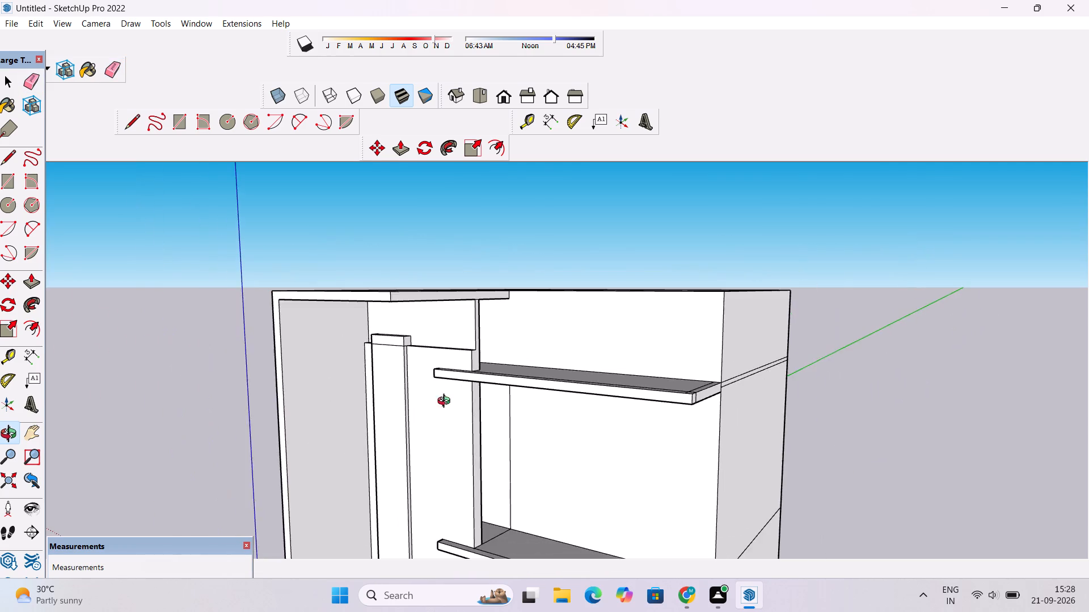
drag(426, 410, 567, 369)
scroll(545, 382, up, 2)
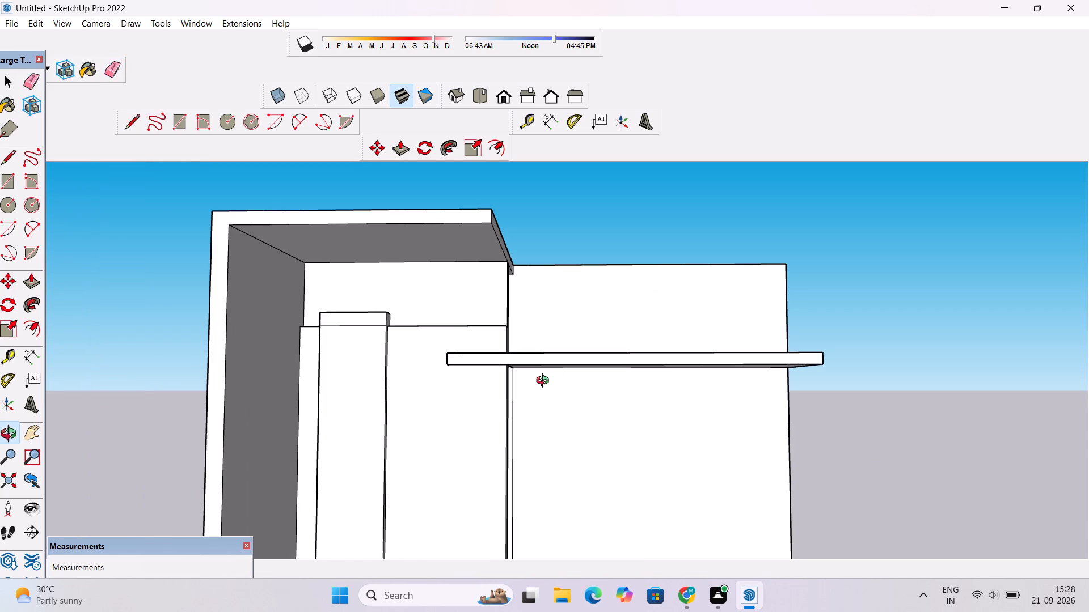
shift+drag(545, 382, 468, 408)
drag(455, 390, 451, 406)
scroll(433, 368, up, 3)
drag(432, 375, 431, 385)
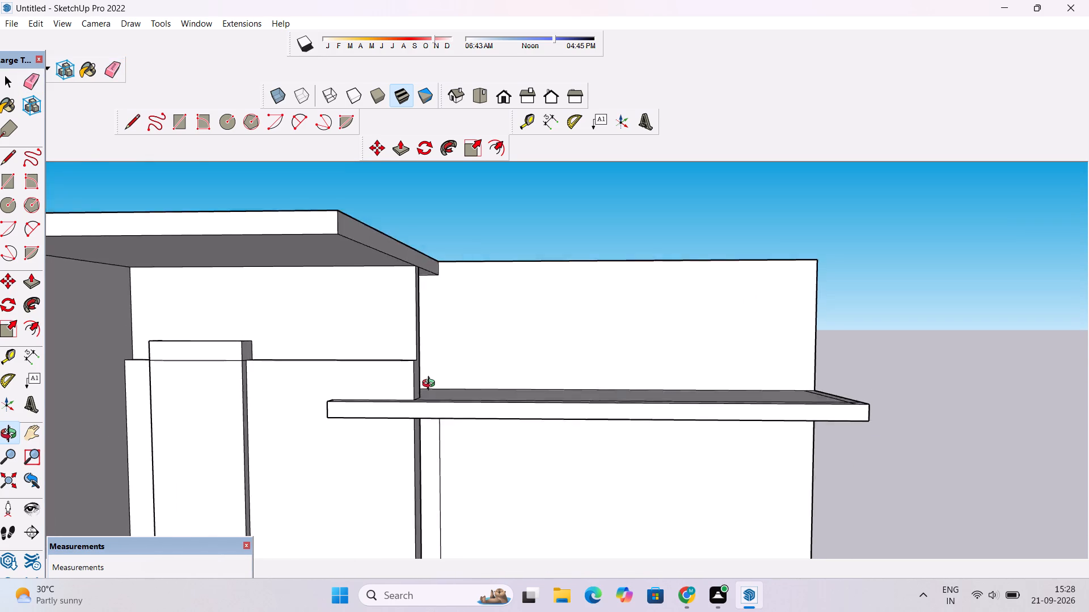
drag(431, 385, 450, 414)
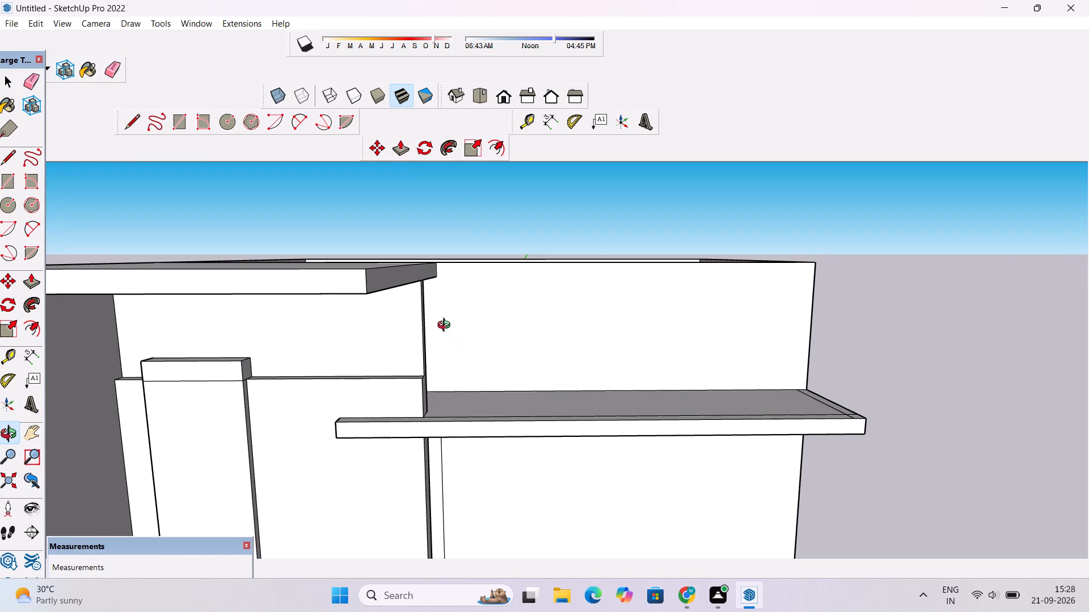
shift+click(446, 326)
scroll(446, 326, up, 4)
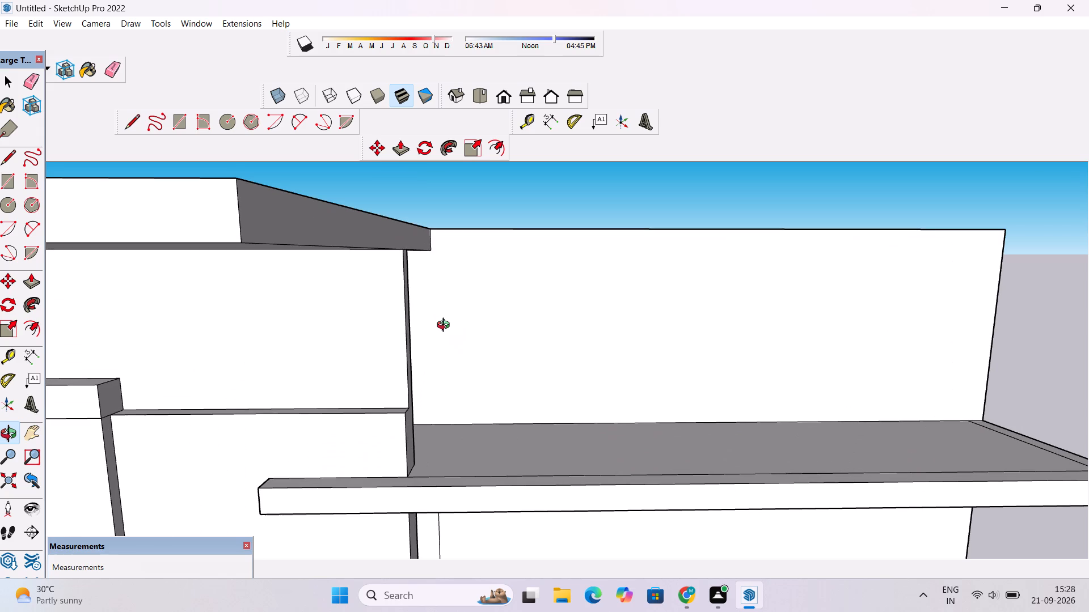
scroll(446, 326, down, 1)
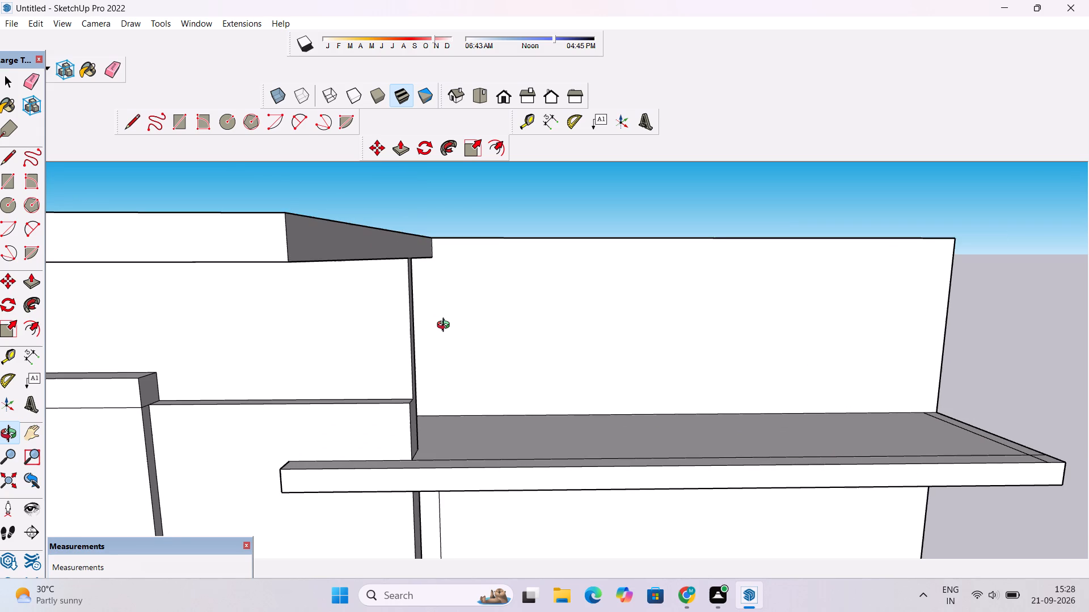
shift+drag(416, 330, 454, 331)
scroll(458, 331, down, 3)
click(425, 333)
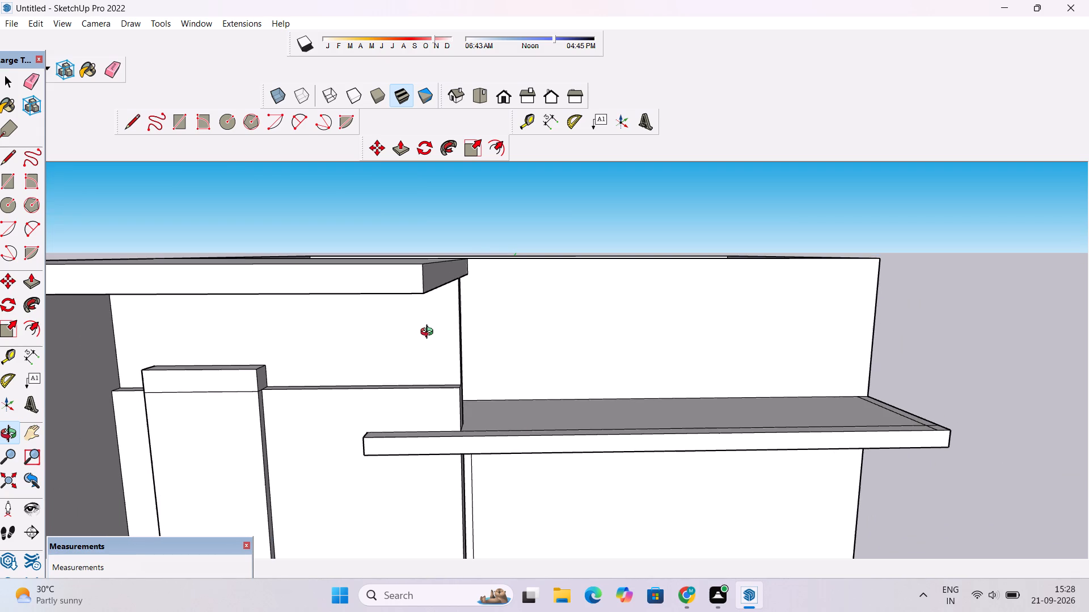
scroll(429, 333, up, 3)
scroll(429, 333, down, 3)
drag(437, 335, 451, 314)
drag(451, 314, 445, 318)
scroll(445, 318, down, 12)
drag(451, 377, 455, 348)
scroll(454, 362, down, 5)
drag(483, 435, 481, 472)
drag(465, 472, 457, 451)
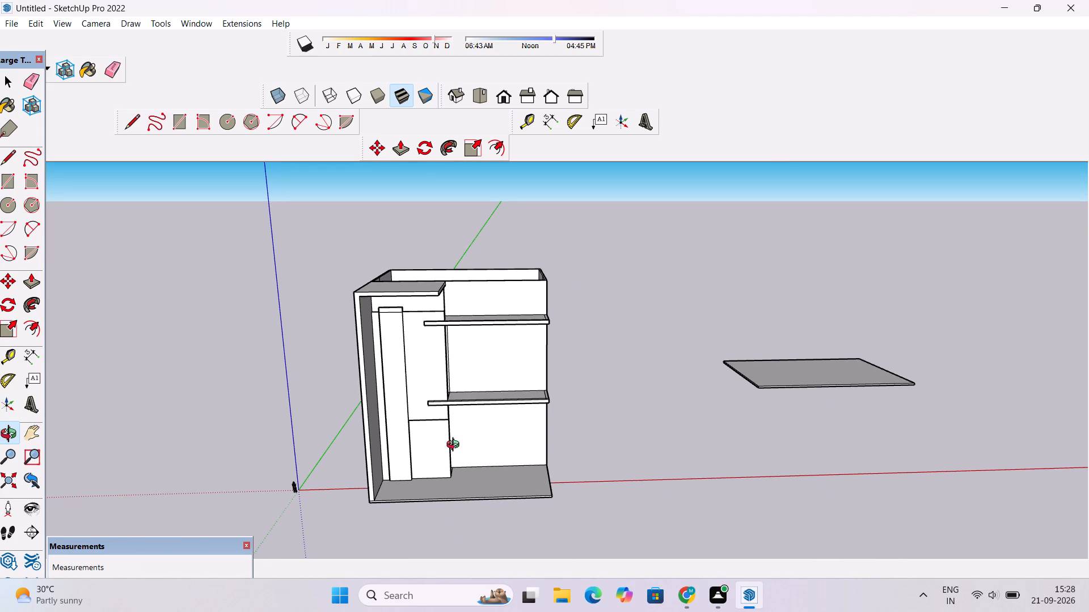
scroll(455, 446, down, 3)
scroll(455, 446, up, 7)
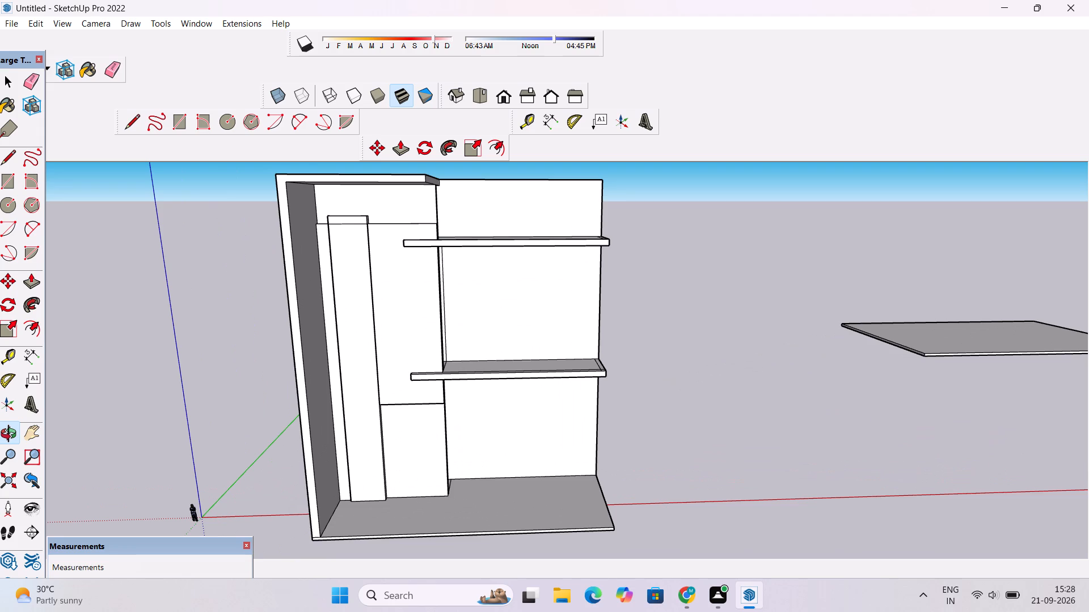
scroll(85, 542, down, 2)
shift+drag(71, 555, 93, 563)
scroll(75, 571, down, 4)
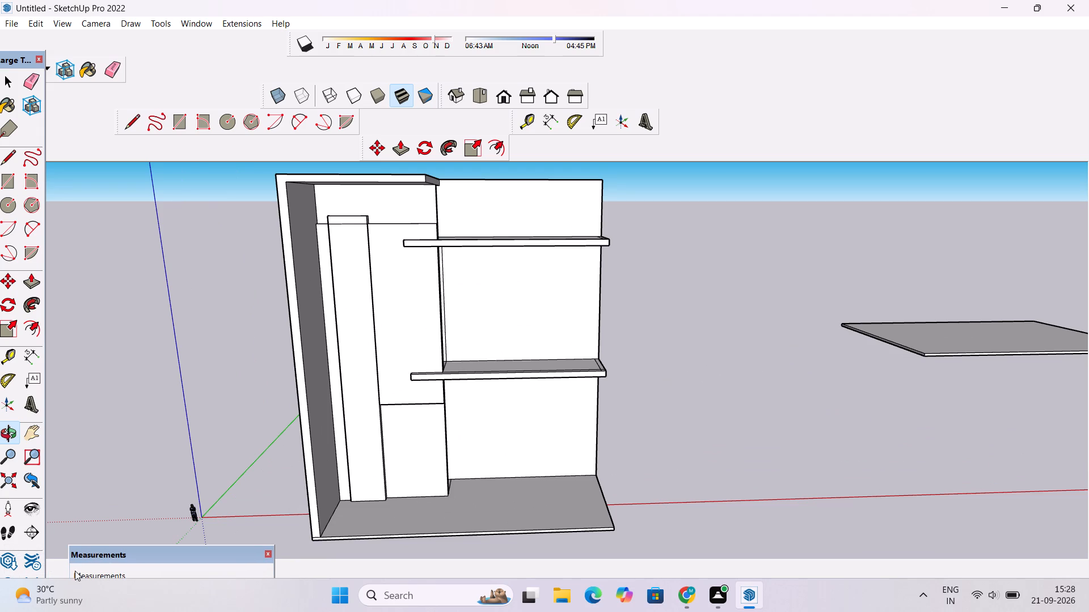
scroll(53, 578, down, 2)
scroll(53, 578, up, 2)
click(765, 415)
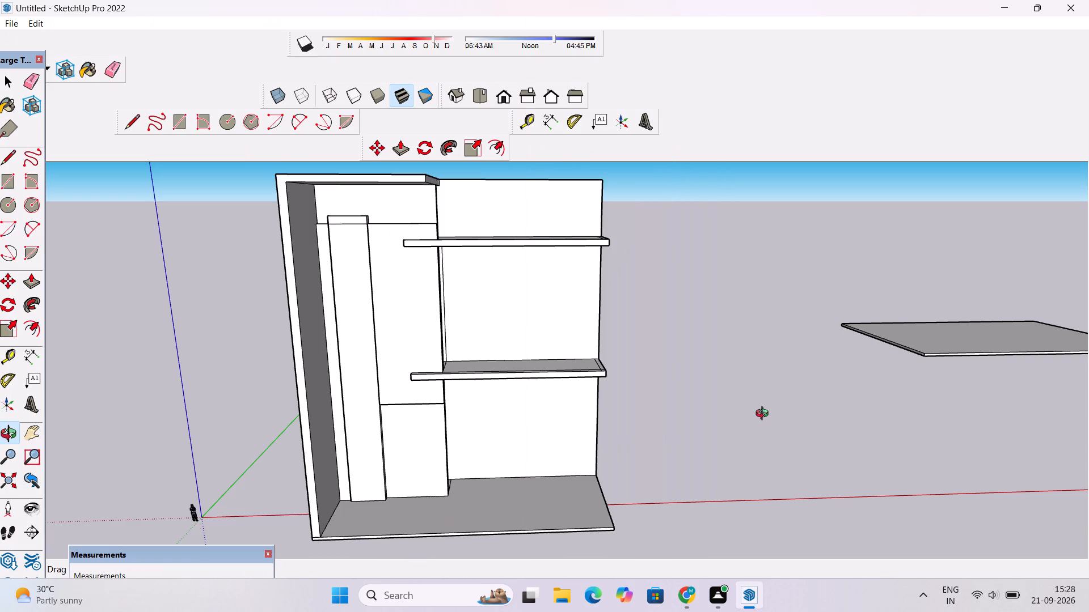
Erase the three stray lines beside the raised panel wall: on the base slab, on the lower balcony slab and vertically on the wall above it.
scroll(362, 491, down, 2)
drag(361, 492, 351, 417)
scroll(351, 417, up, 3)
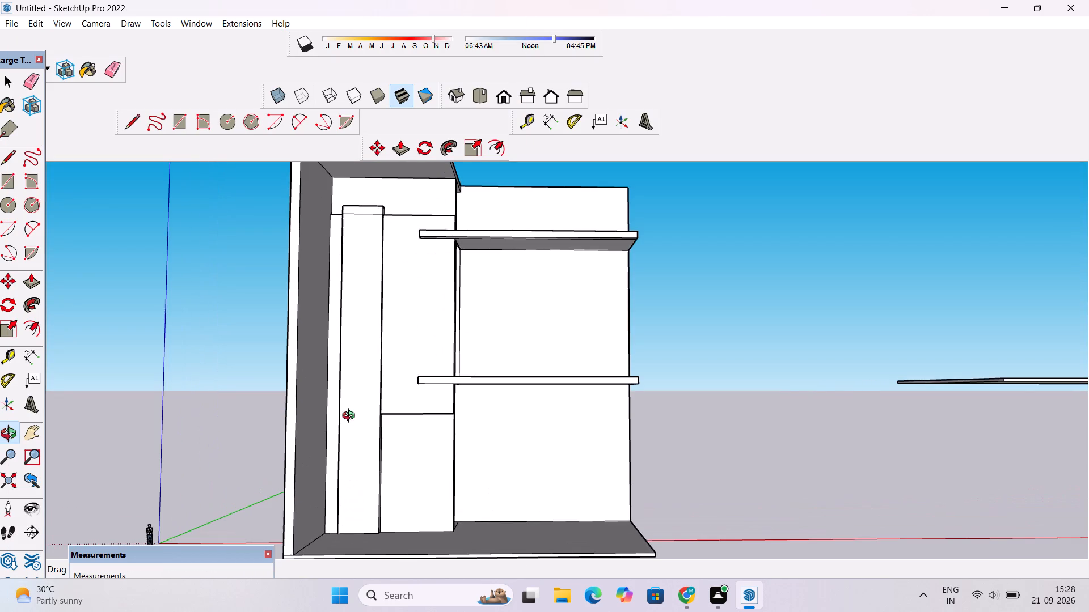
scroll(351, 417, down, 6)
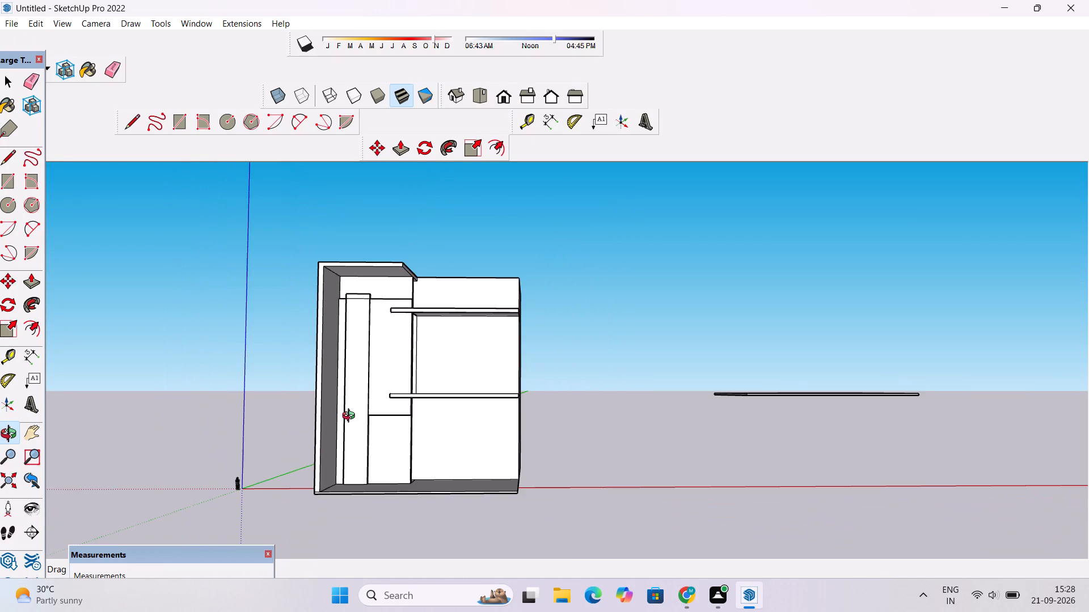
drag(411, 486, 436, 598)
scroll(429, 524, up, 5)
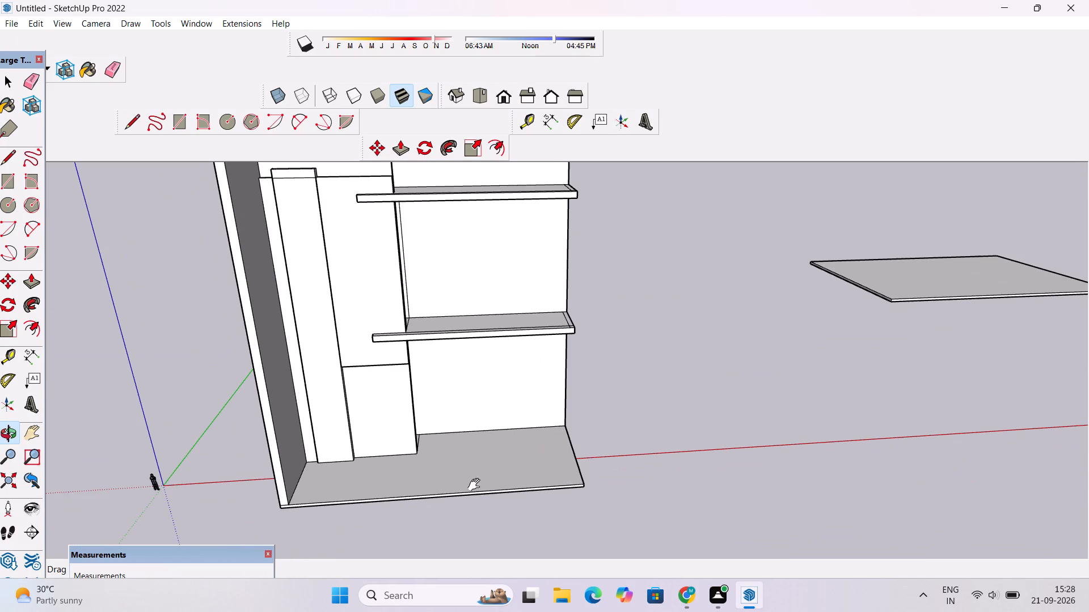
drag(478, 484, 229, 503)
scroll(531, 381, up, 4)
shift+drag(530, 390, 548, 509)
scroll(514, 513, up, 1)
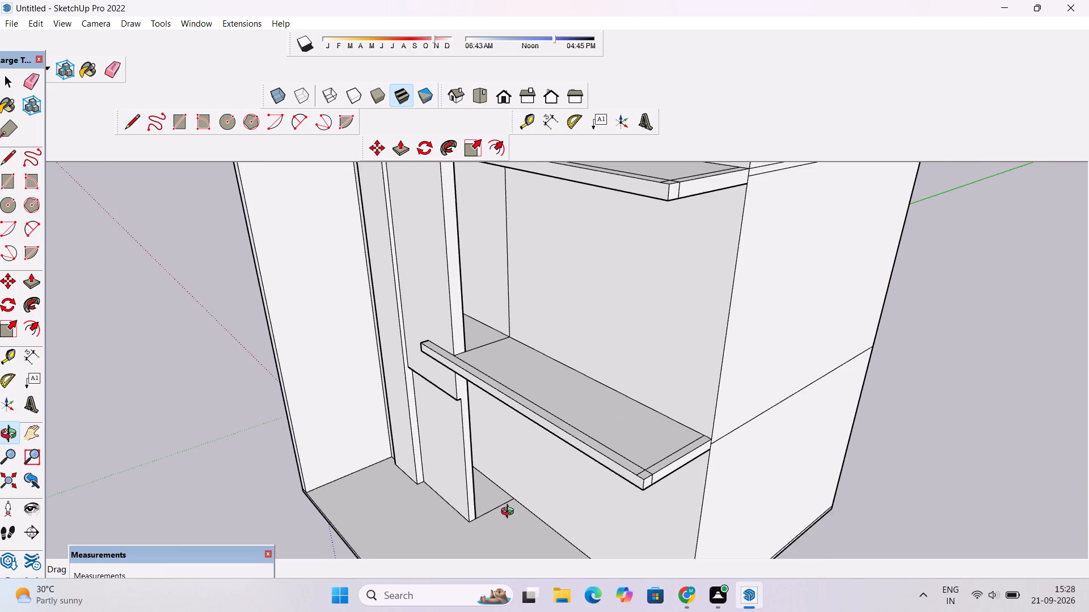
drag(509, 513, 475, 510)
shift+drag(472, 525, 445, 456)
key(e)
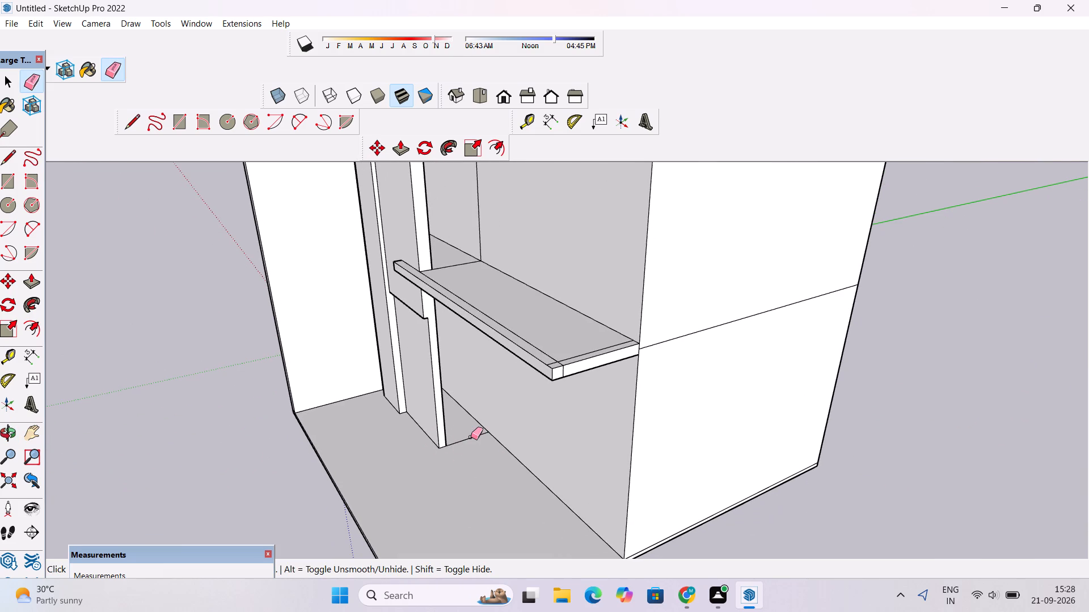
drag(471, 433, 471, 453)
click(454, 262)
drag(468, 215, 484, 220)
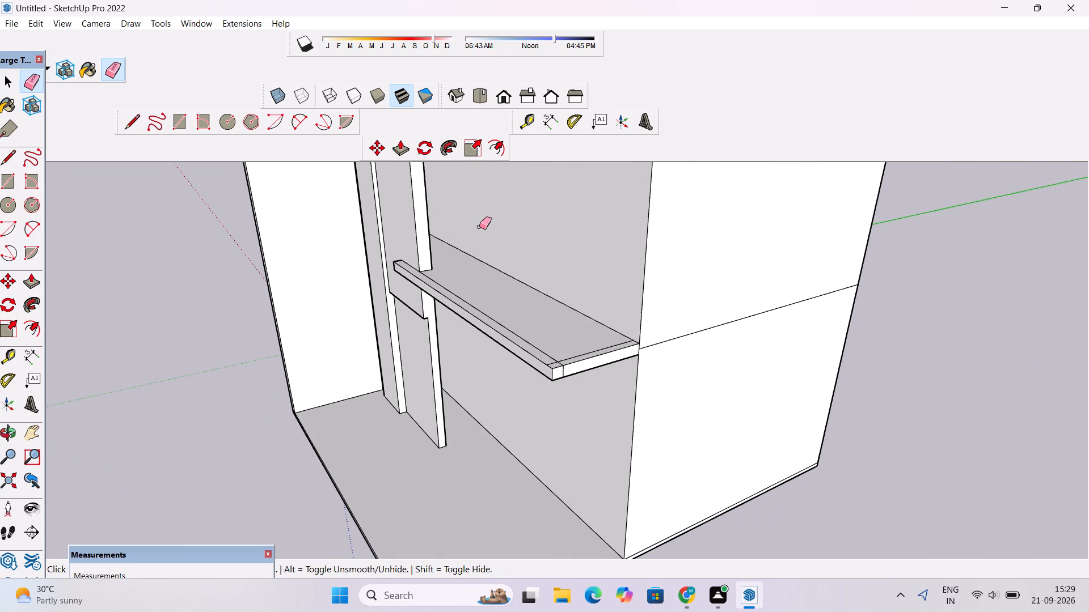
Examine the whole building from the front, the side wall and farther away.
key(o)
scroll(407, 319, down, 4)
drag(398, 351, 520, 290)
drag(485, 318, 504, 318)
drag(478, 338, 636, 294)
scroll(636, 294, down, 2)
shift+drag(612, 292, 630, 320)
scroll(630, 320, down, 4)
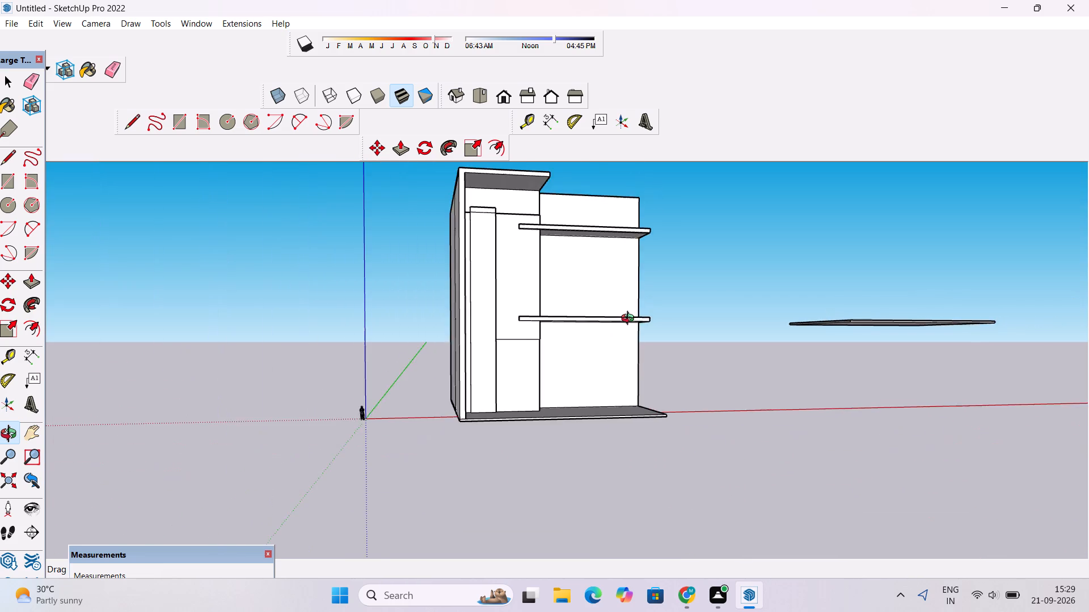
drag(630, 320, 661, 358)
scroll(644, 307, up, 3)
scroll(628, 306, down, 4)
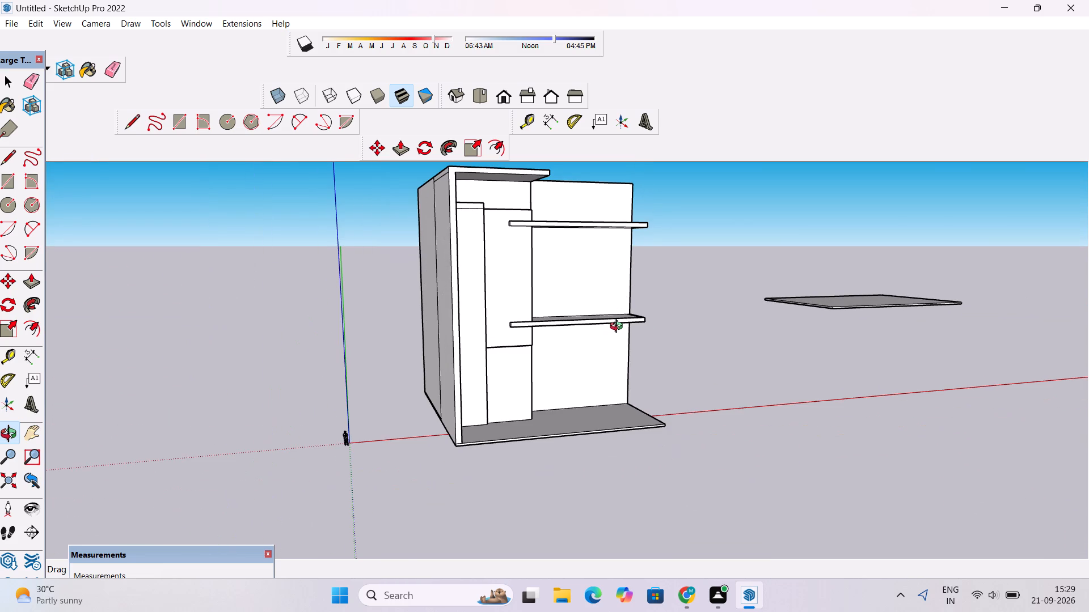
scroll(613, 321, down, 3)
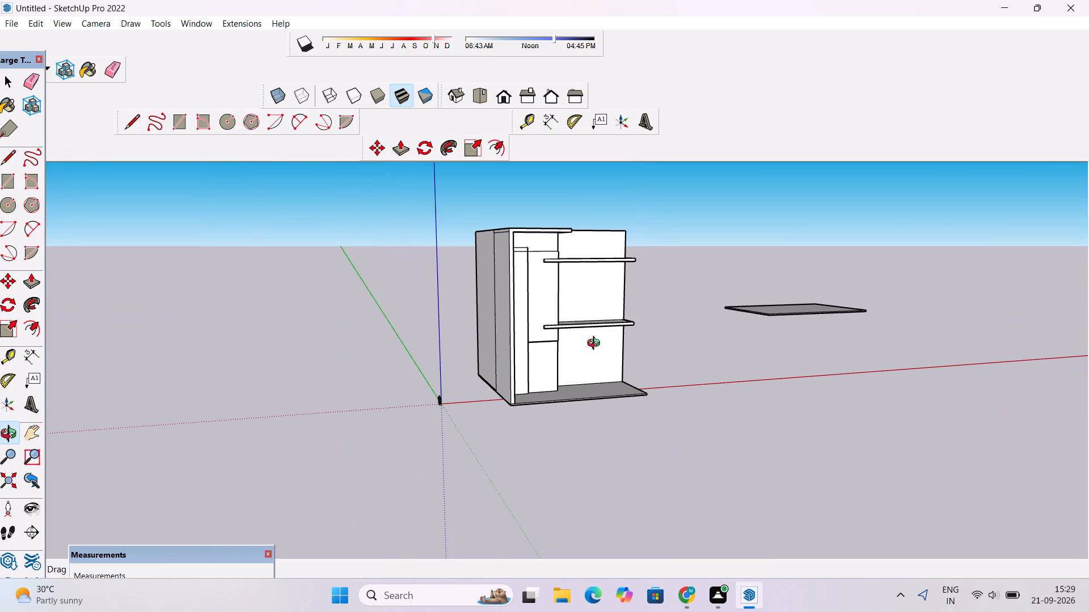
scroll(596, 345, down, 2)
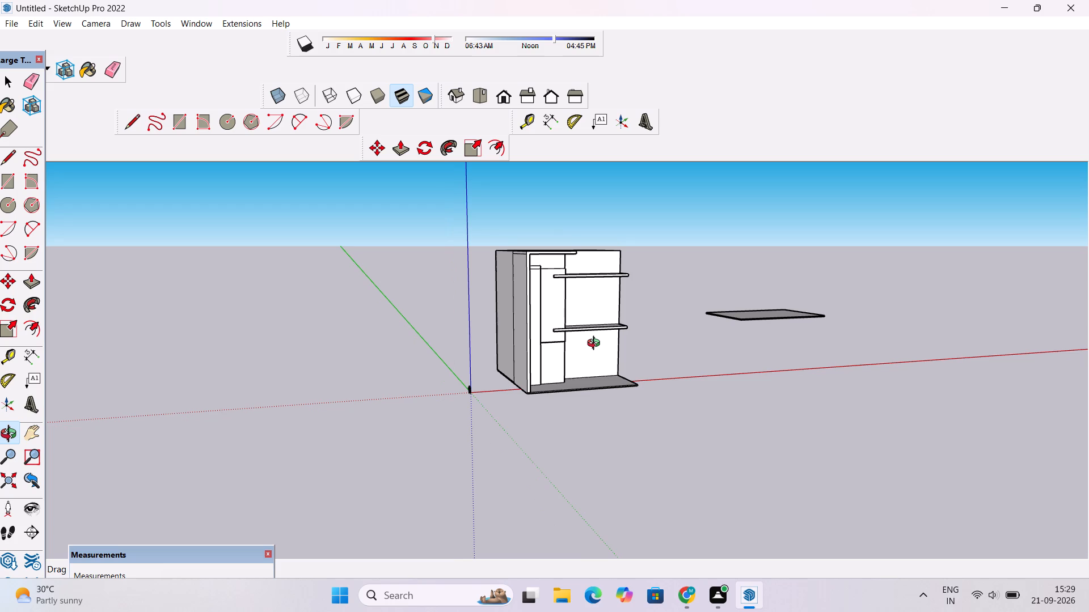
scroll(596, 345, down, 2)
scroll(596, 345, up, 2)
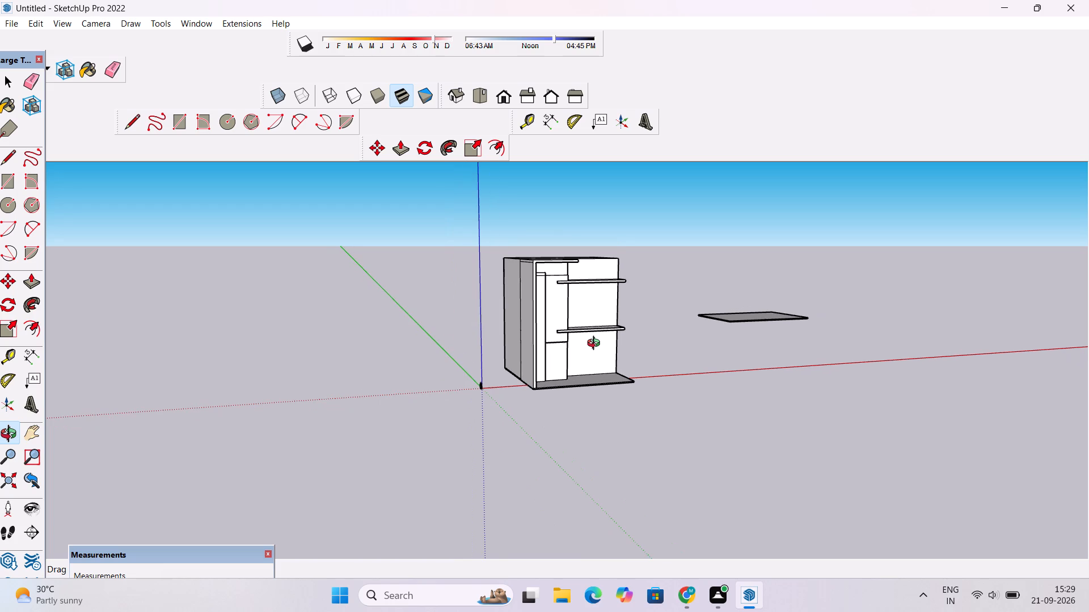
scroll(596, 345, down, 1)
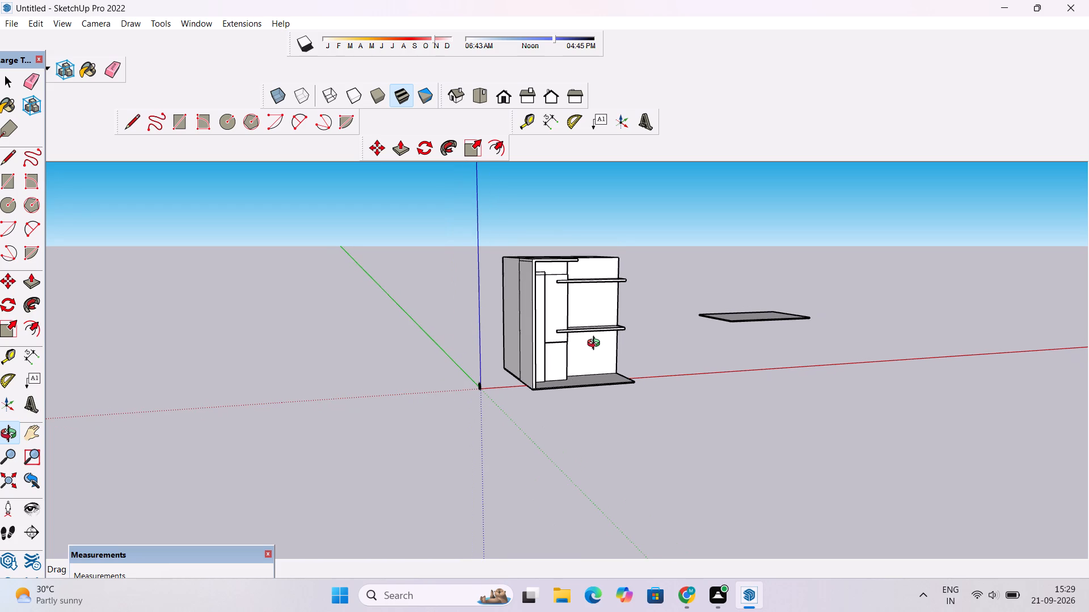
Examine the base slab, raised panels and both balcony slabs from the open side and the front.
shift+drag(596, 345, 506, 393)
scroll(506, 393, up, 8)
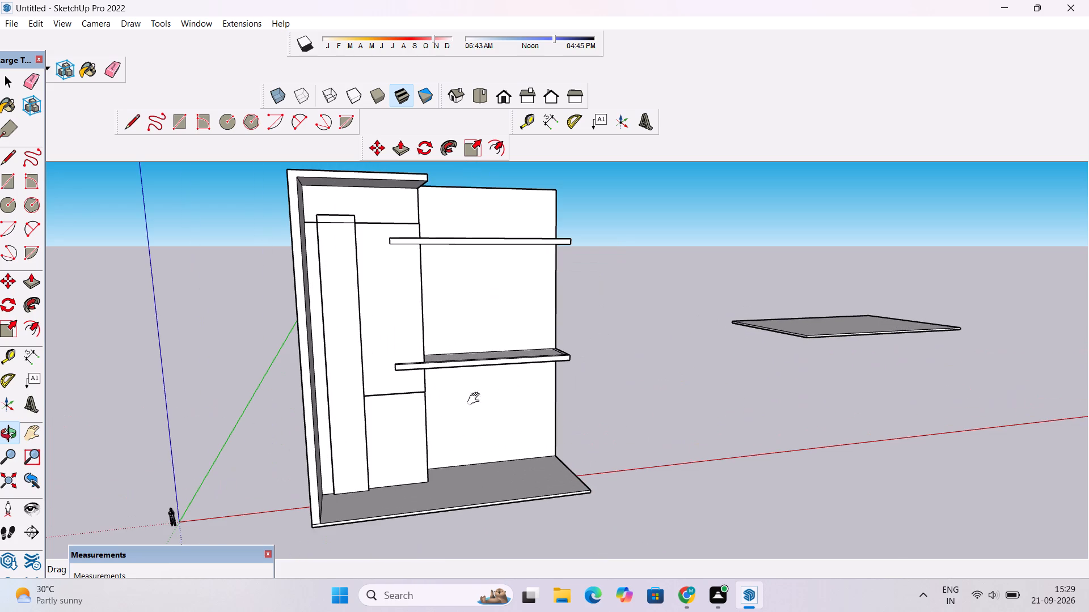
shift+drag(477, 419, 391, 447)
shift+scroll(415, 435, up, 3)
drag(480, 418, 286, 464)
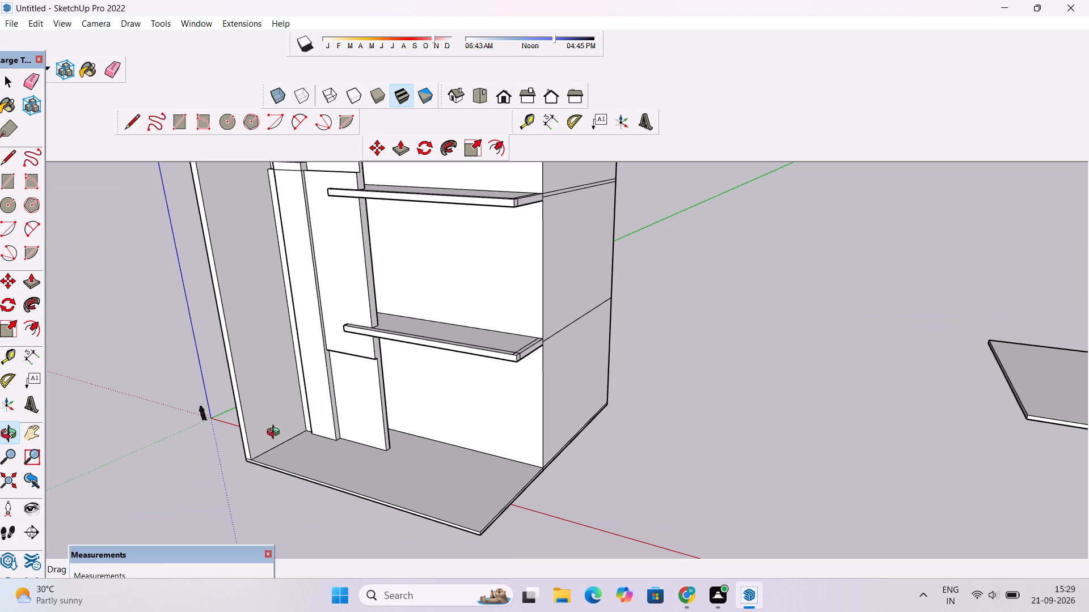
scroll(277, 430, down, 3)
drag(271, 460, 404, 493)
scroll(431, 479, up, 2)
drag(561, 448, 432, 444)
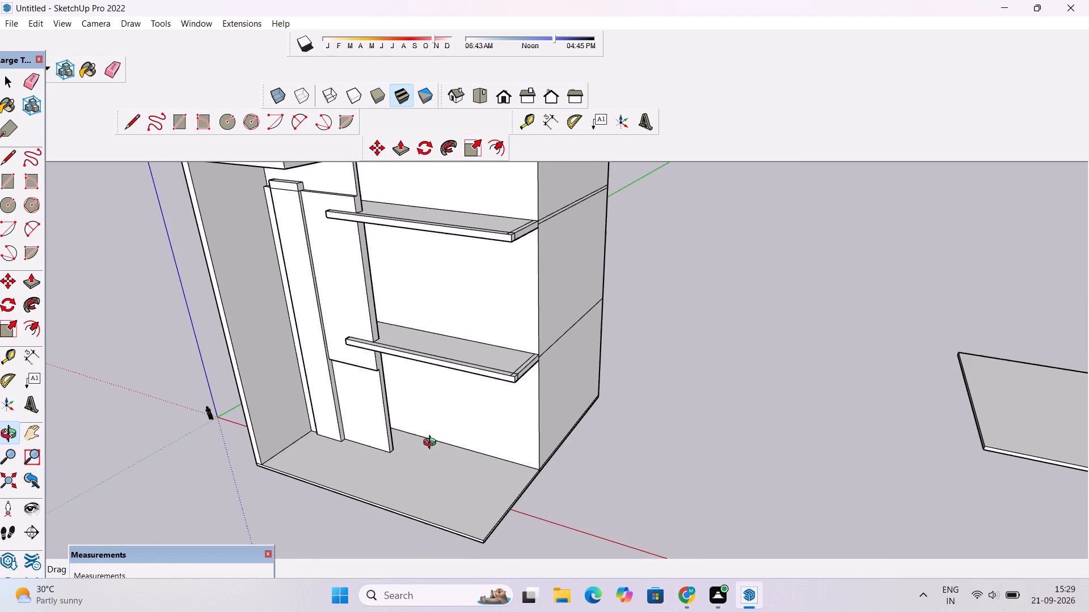
drag(457, 442, 500, 455)
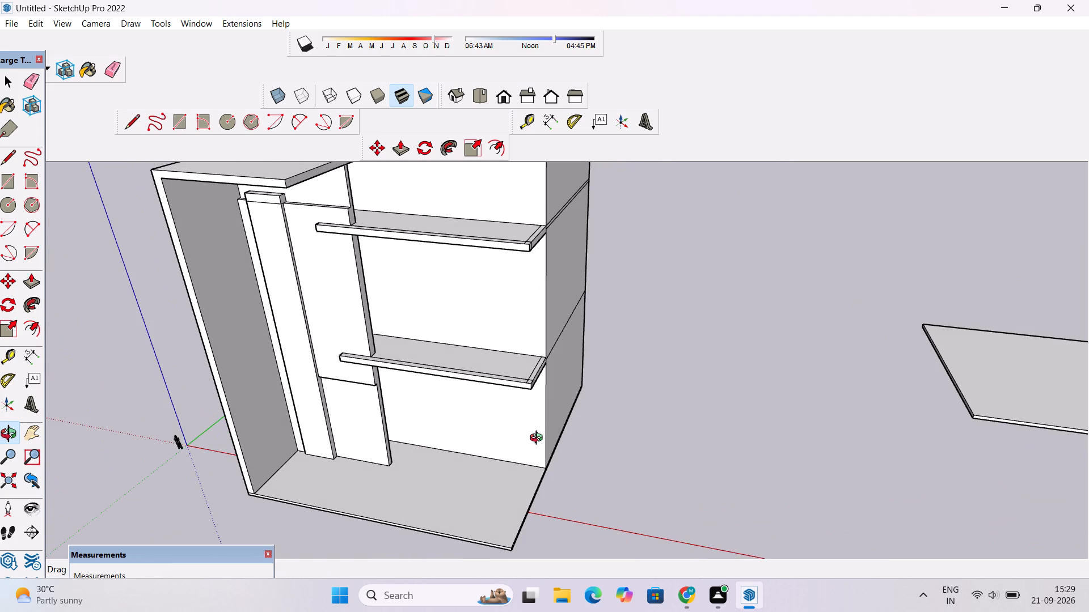
scroll(566, 447, down, 3)
drag(548, 454, 618, 442)
shift+drag(475, 423, 589, 430)
scroll(496, 423, up, 8)
drag(559, 396, 506, 428)
scroll(506, 428, down, 1)
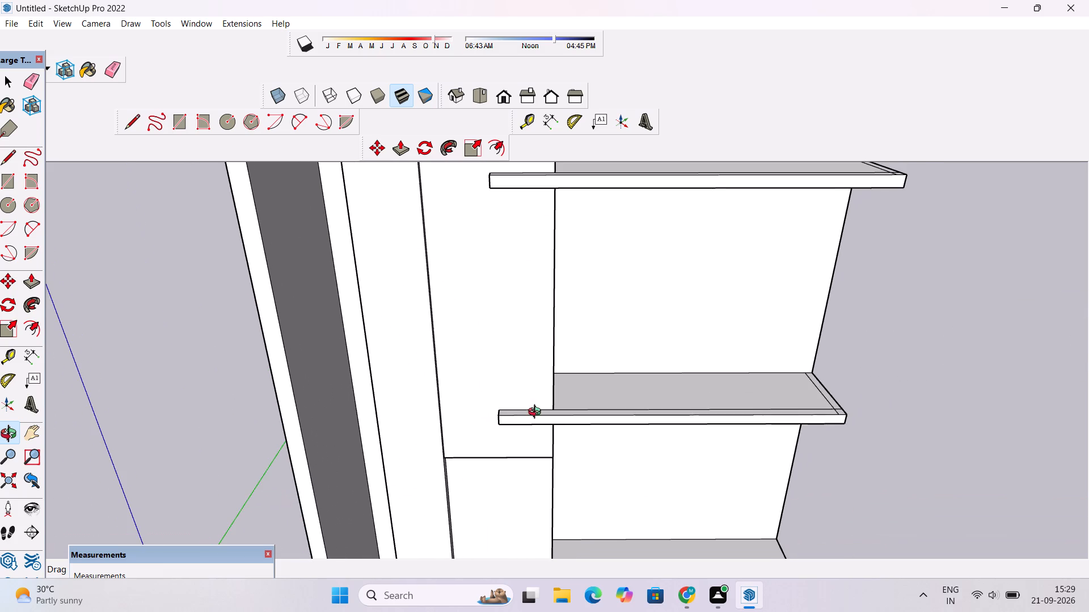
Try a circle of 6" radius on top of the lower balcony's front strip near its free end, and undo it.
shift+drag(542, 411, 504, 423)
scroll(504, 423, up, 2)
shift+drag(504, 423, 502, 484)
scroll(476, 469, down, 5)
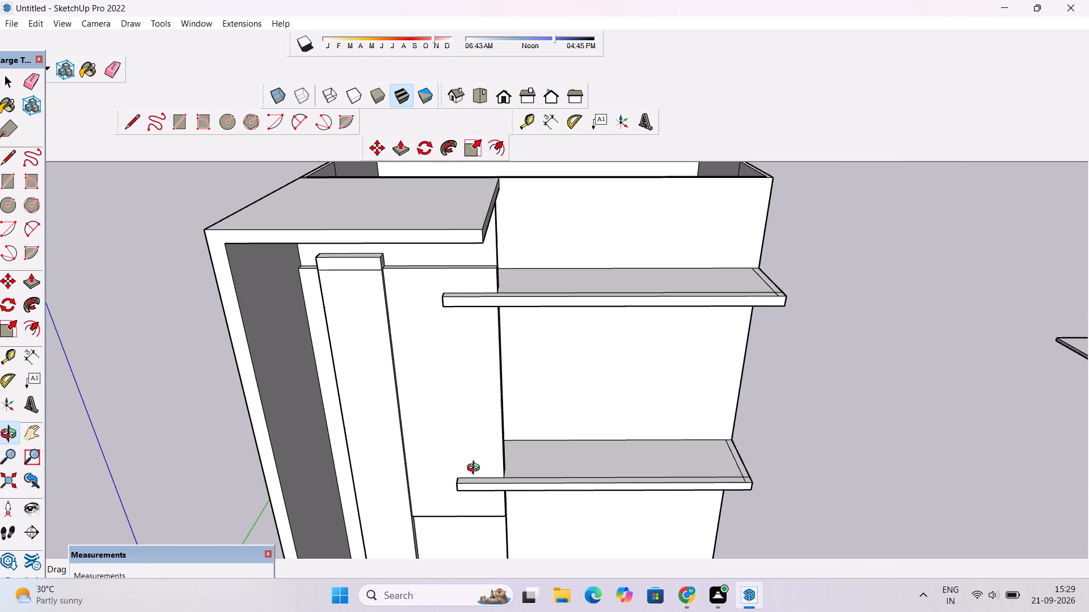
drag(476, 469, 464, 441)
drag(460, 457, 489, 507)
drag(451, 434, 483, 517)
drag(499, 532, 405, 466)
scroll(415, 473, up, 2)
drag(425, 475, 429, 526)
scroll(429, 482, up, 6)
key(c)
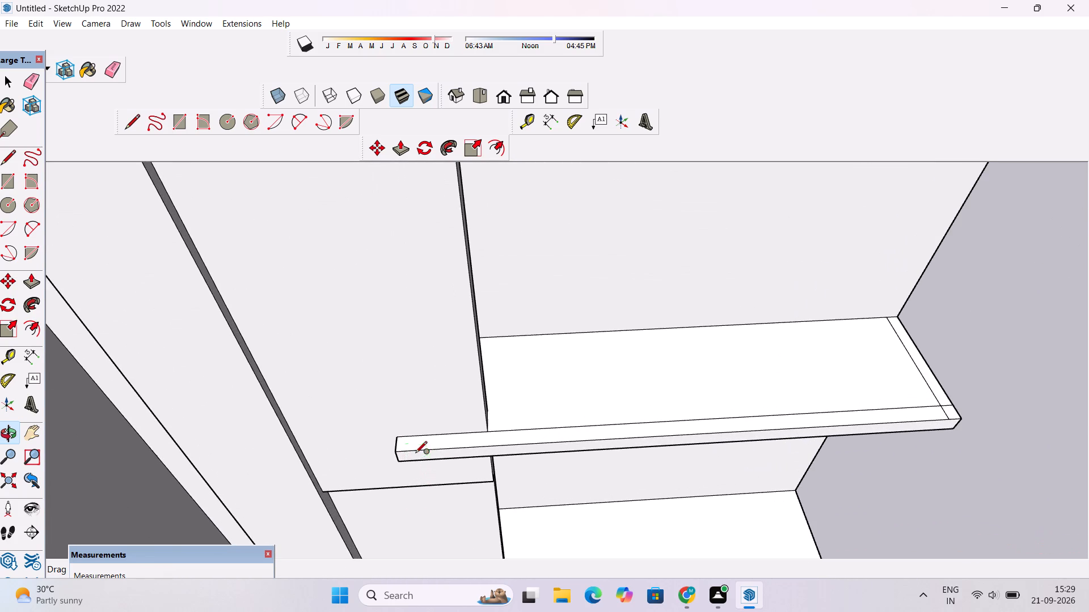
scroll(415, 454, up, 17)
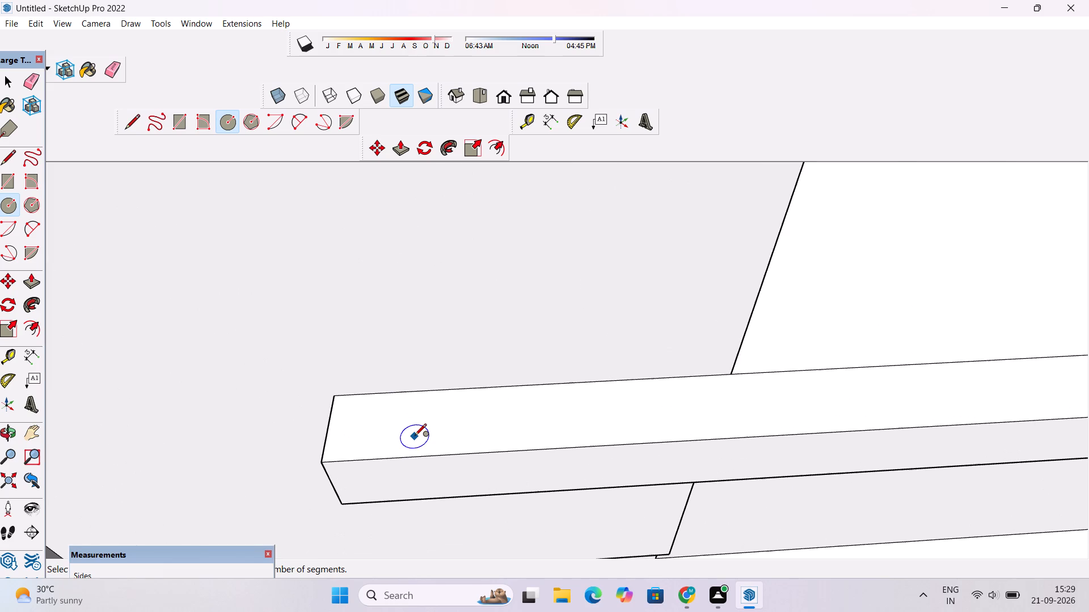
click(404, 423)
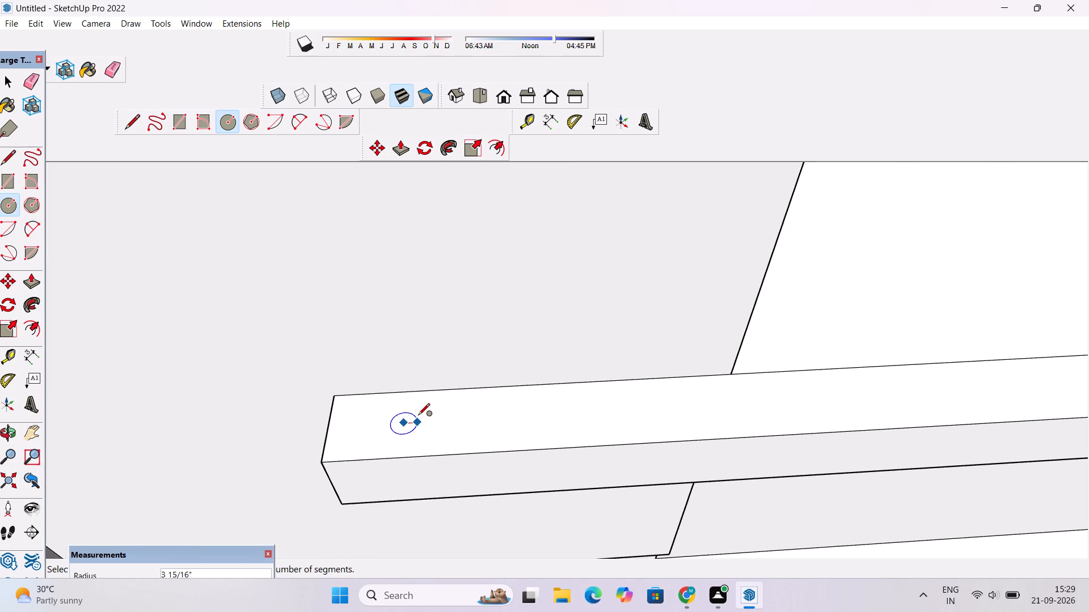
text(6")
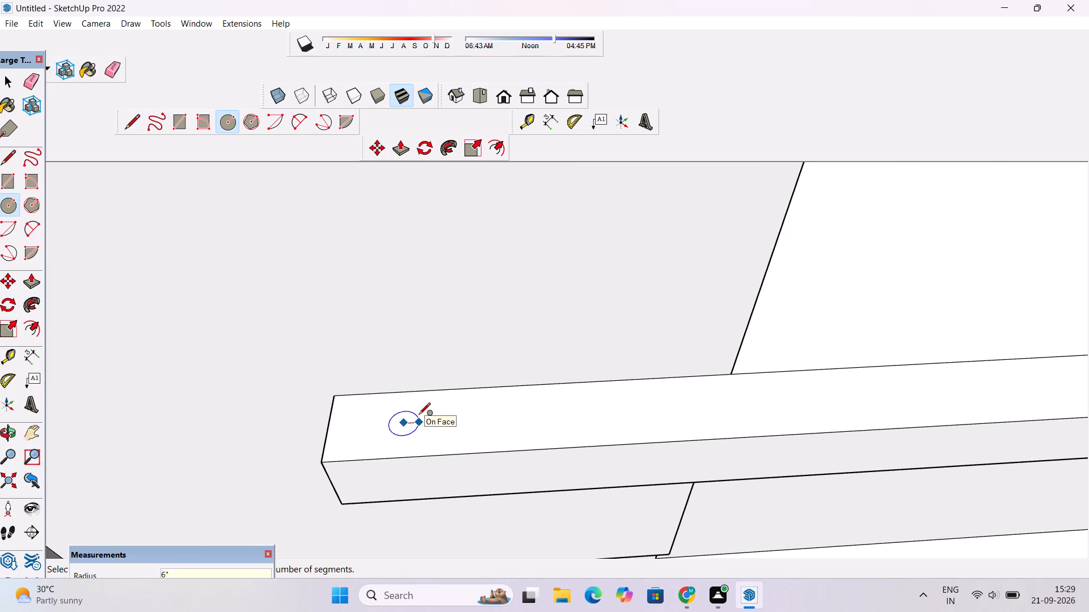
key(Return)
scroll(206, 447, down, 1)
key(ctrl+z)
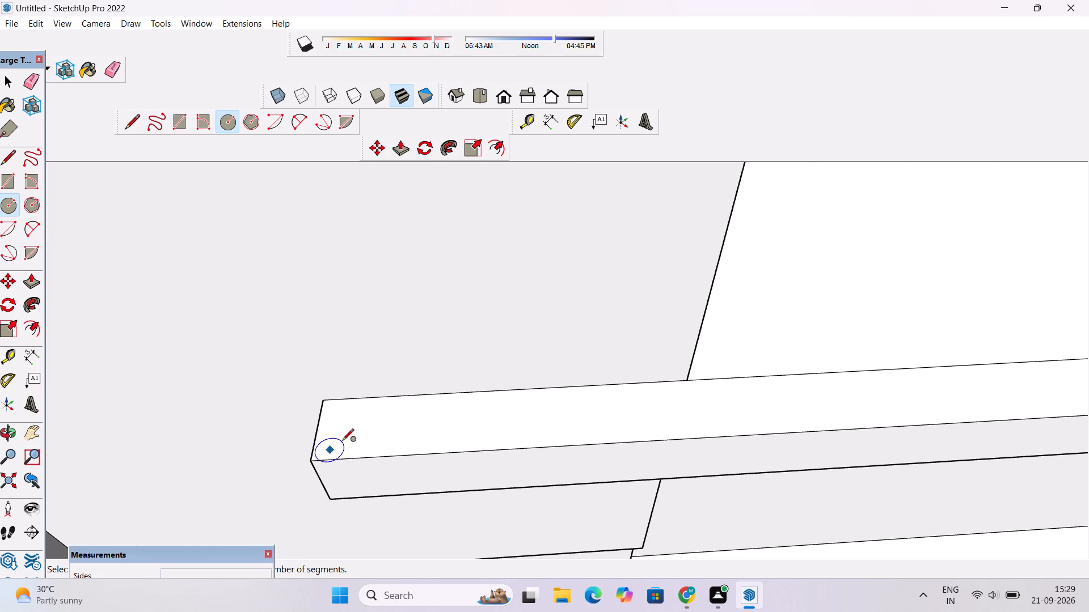
Draw a circle of 3" radius on top of the lower balcony's front strip near its free end.
click(370, 428)
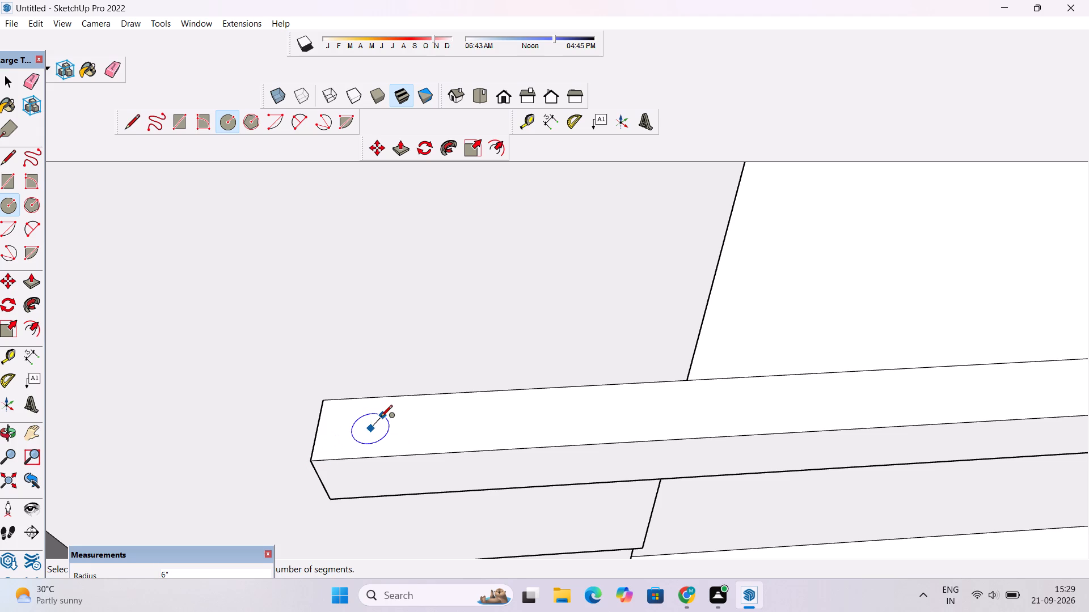
text(3")
key(Return)
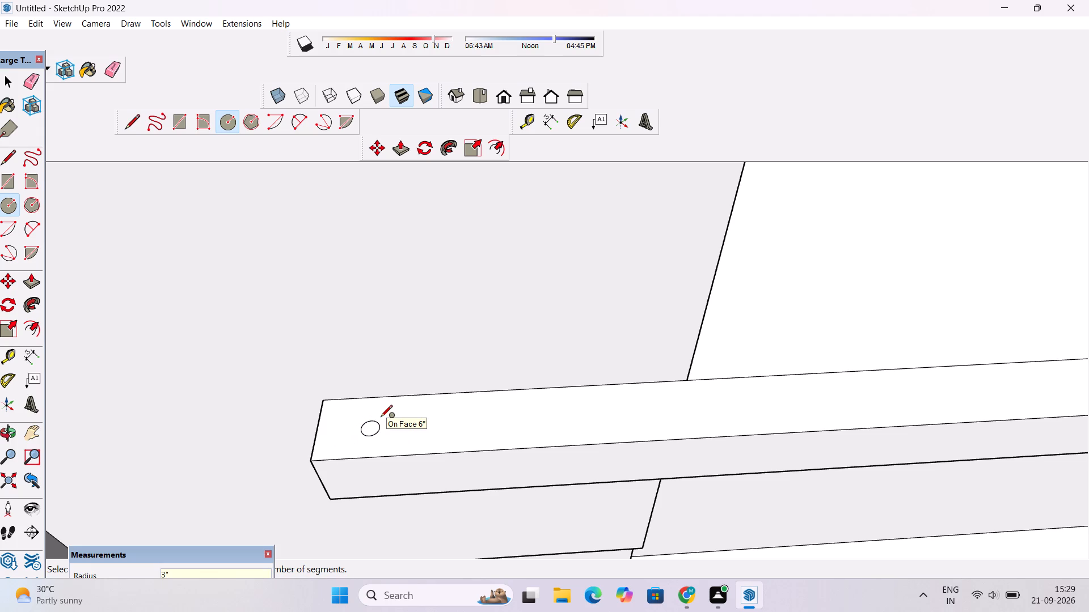
Copy the 3" radius circle about 63' 6" along the red axis to the outer corner of the lower balcony's front strip.
scroll(326, 445, down, 5)
scroll(217, 423, down, 5)
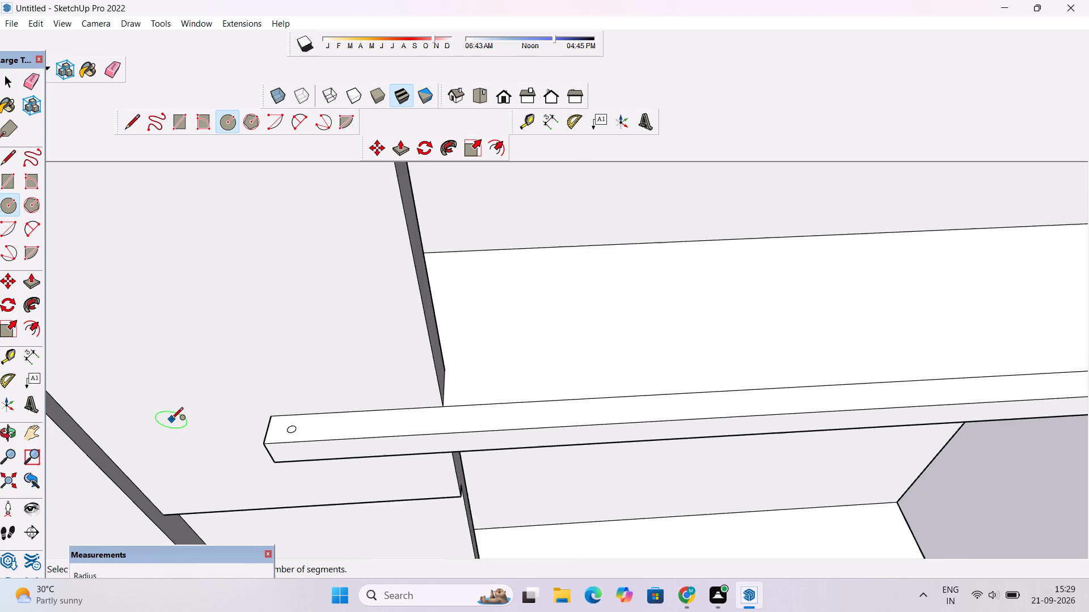
scroll(171, 420, down, 8)
scroll(170, 420, up, 5)
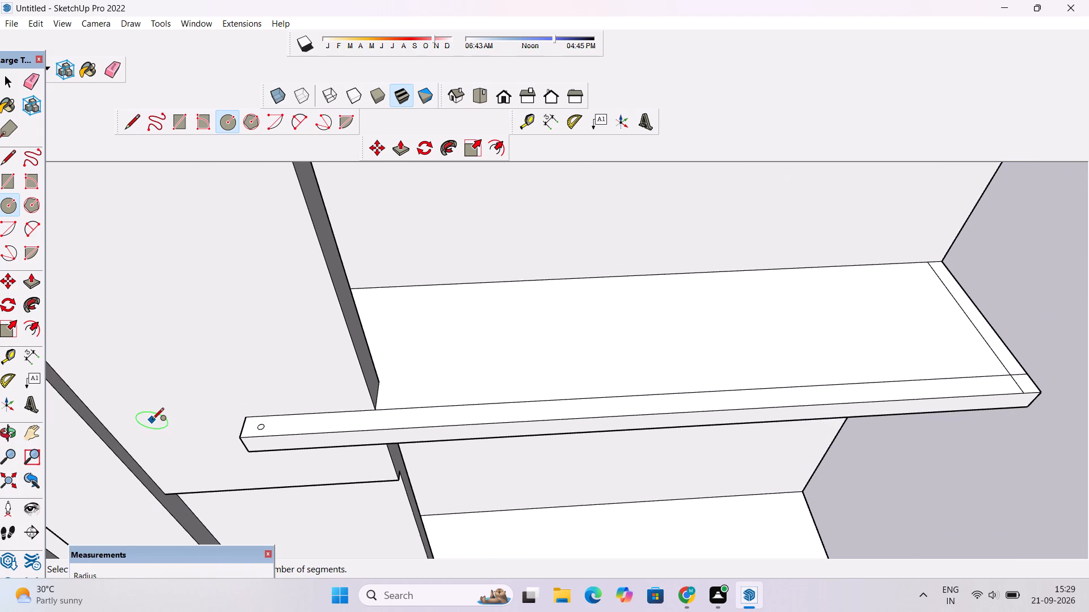
key(space)
scroll(213, 431, up, 13)
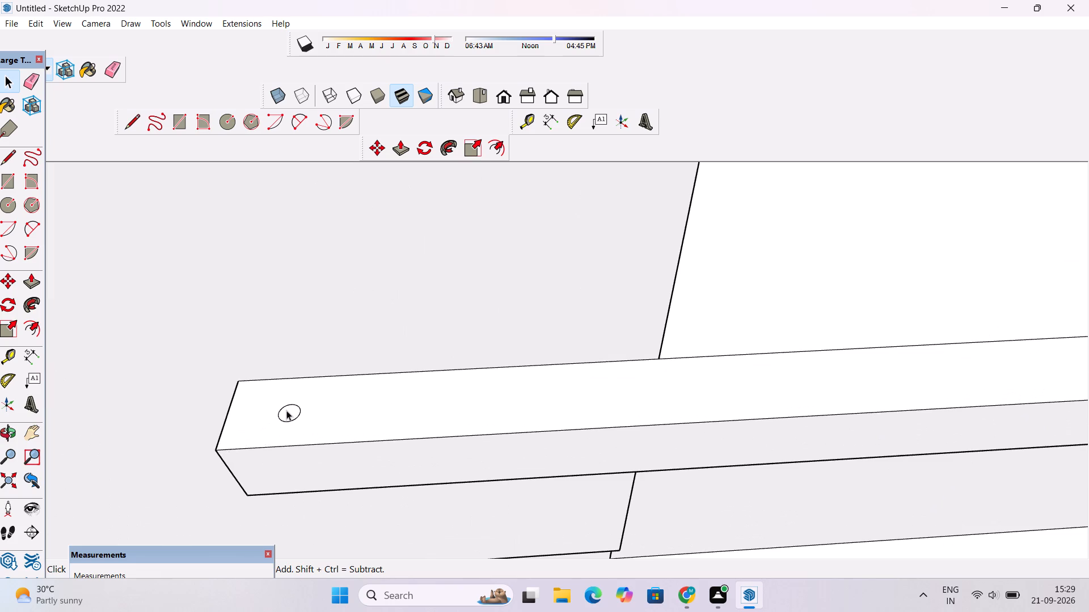
double_click(288, 412)
text(km)
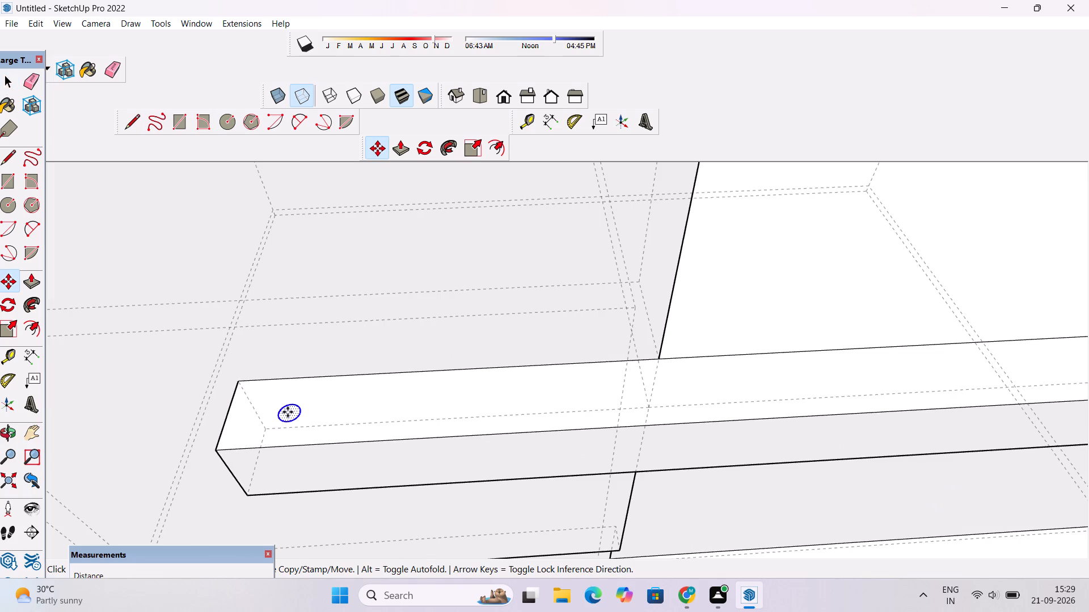
key(k)
scroll(288, 412, down, 1)
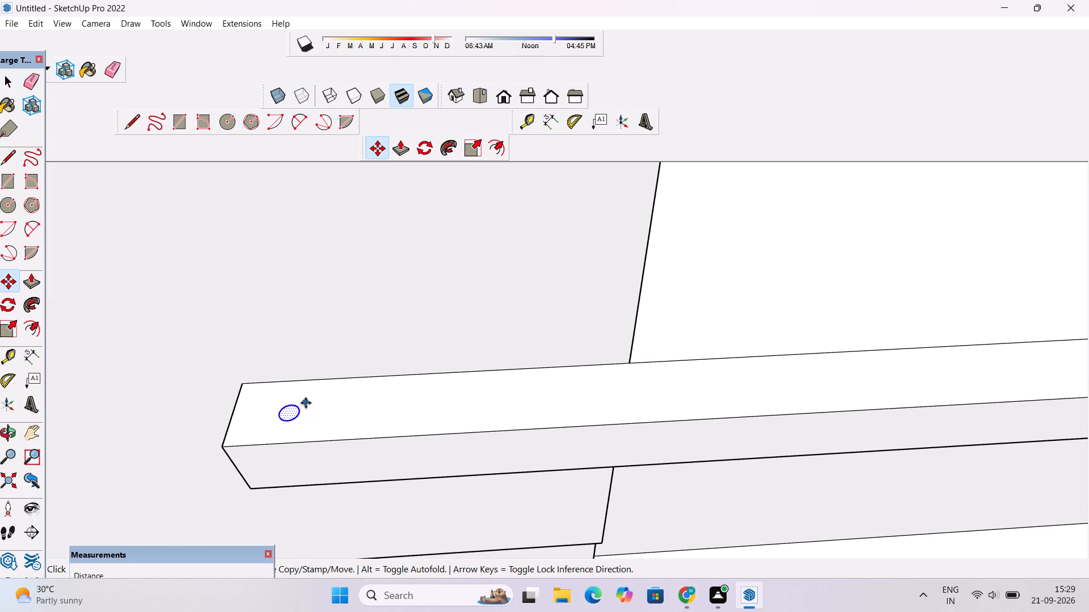
click(299, 413)
scroll(320, 413, down, 8)
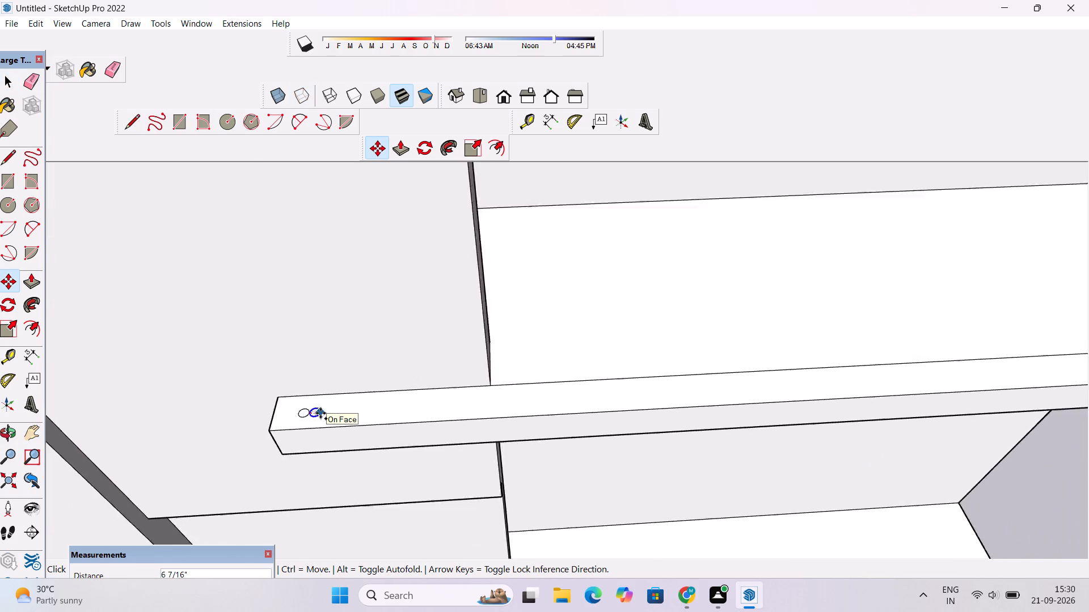
scroll(320, 413, down, 10)
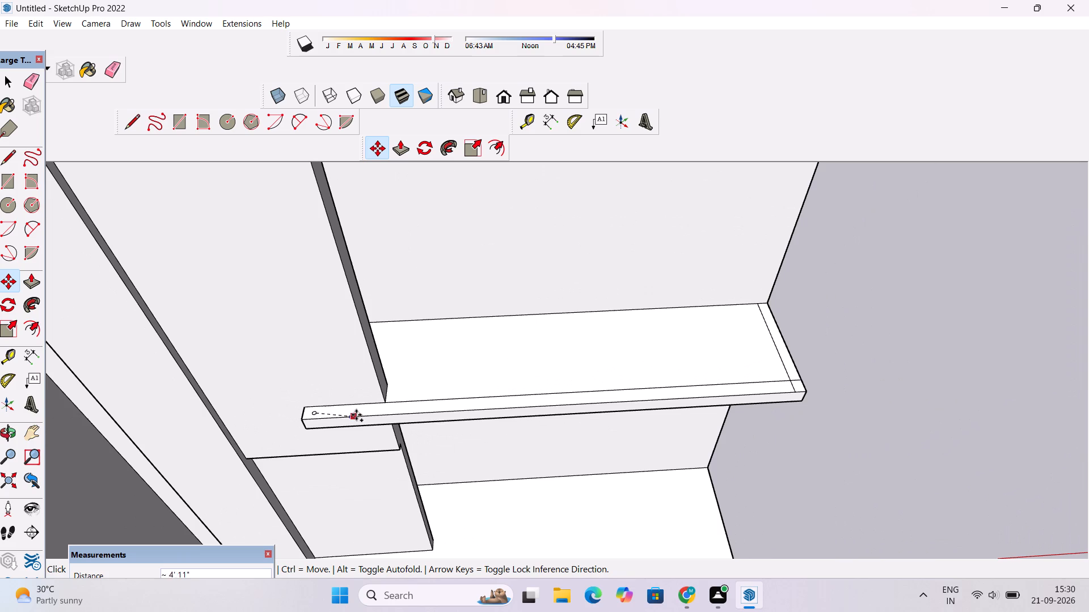
scroll(413, 410, up, 2)
scroll(452, 404, down, 2)
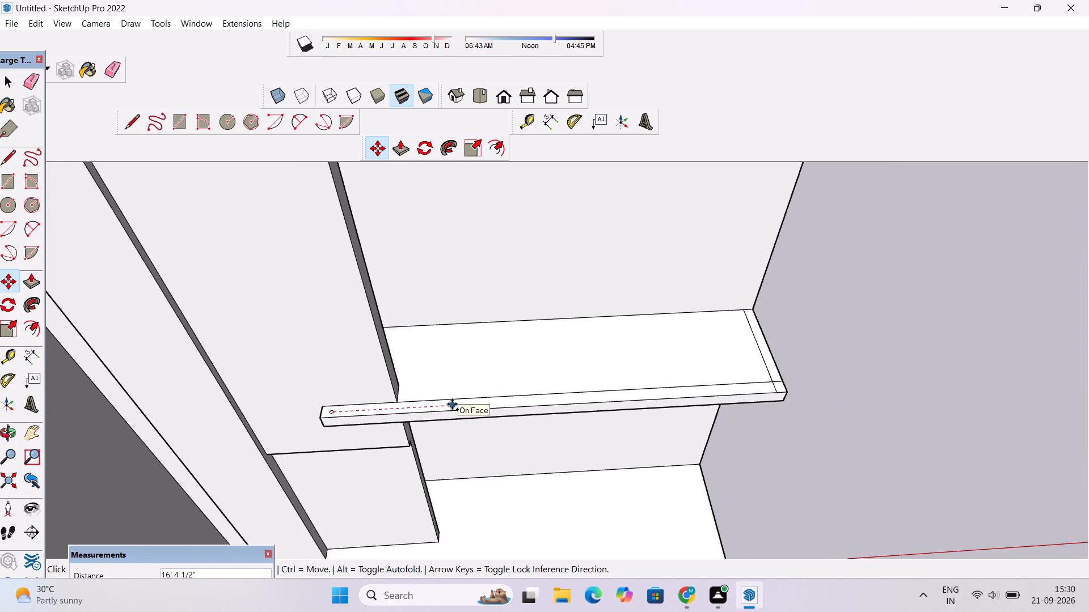
scroll(452, 404, down, 4)
scroll(746, 389, up, 7)
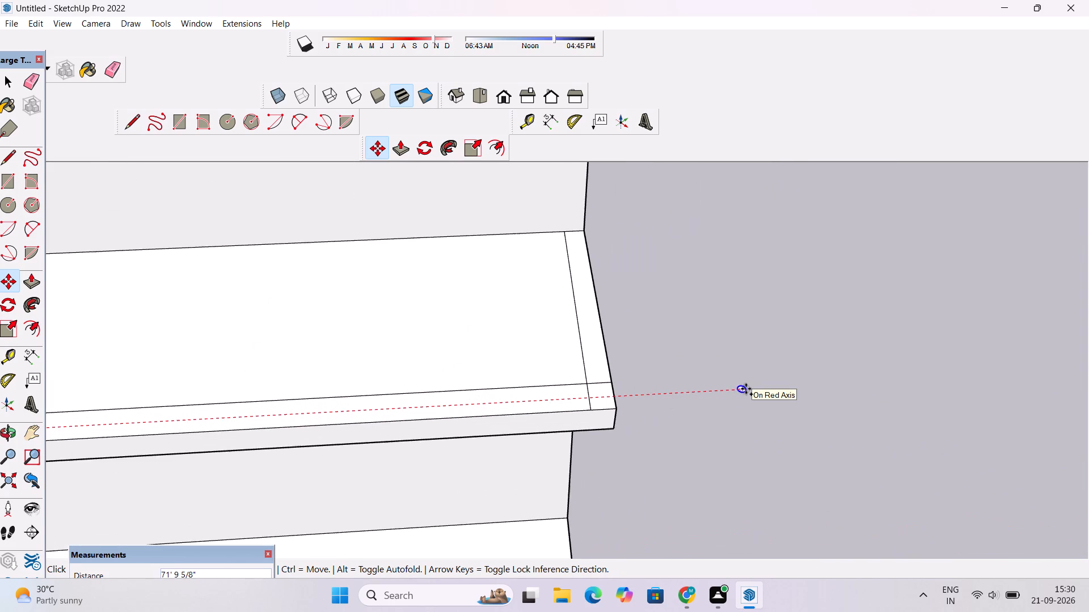
scroll(607, 402, up, 3)
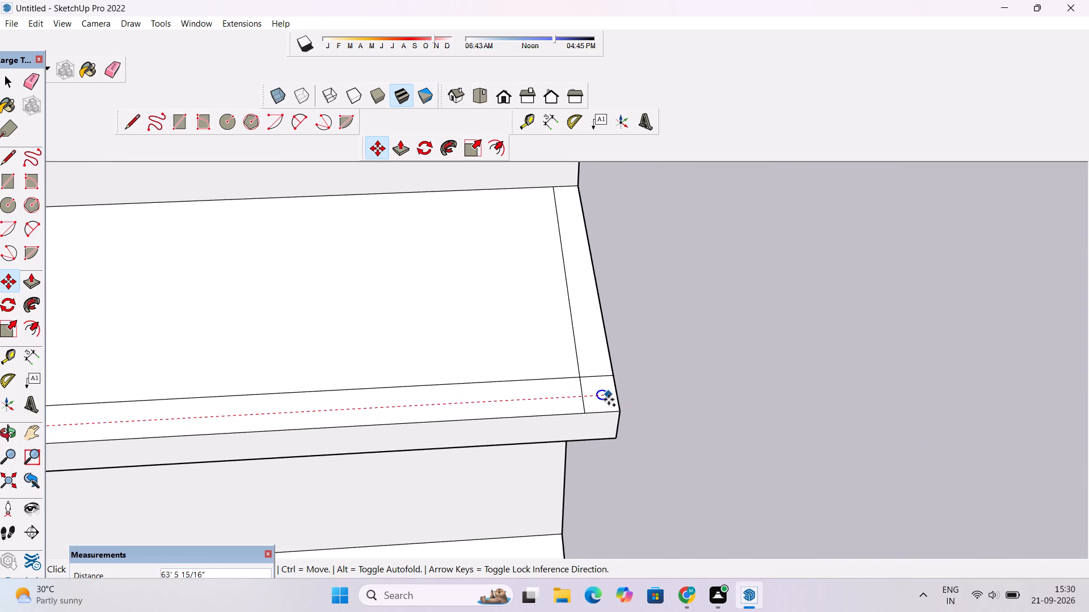
click(606, 400)
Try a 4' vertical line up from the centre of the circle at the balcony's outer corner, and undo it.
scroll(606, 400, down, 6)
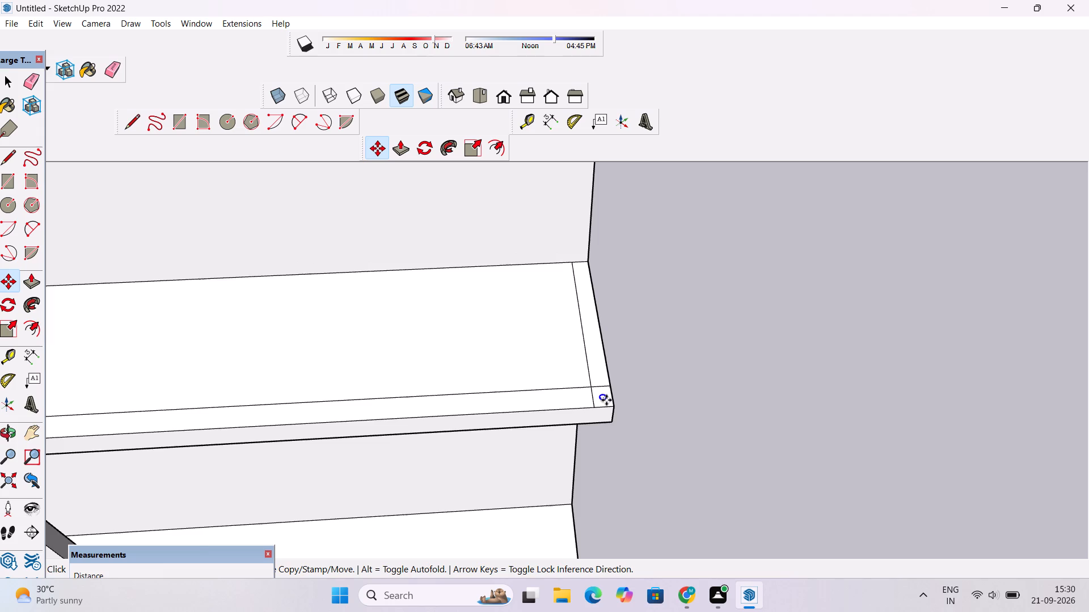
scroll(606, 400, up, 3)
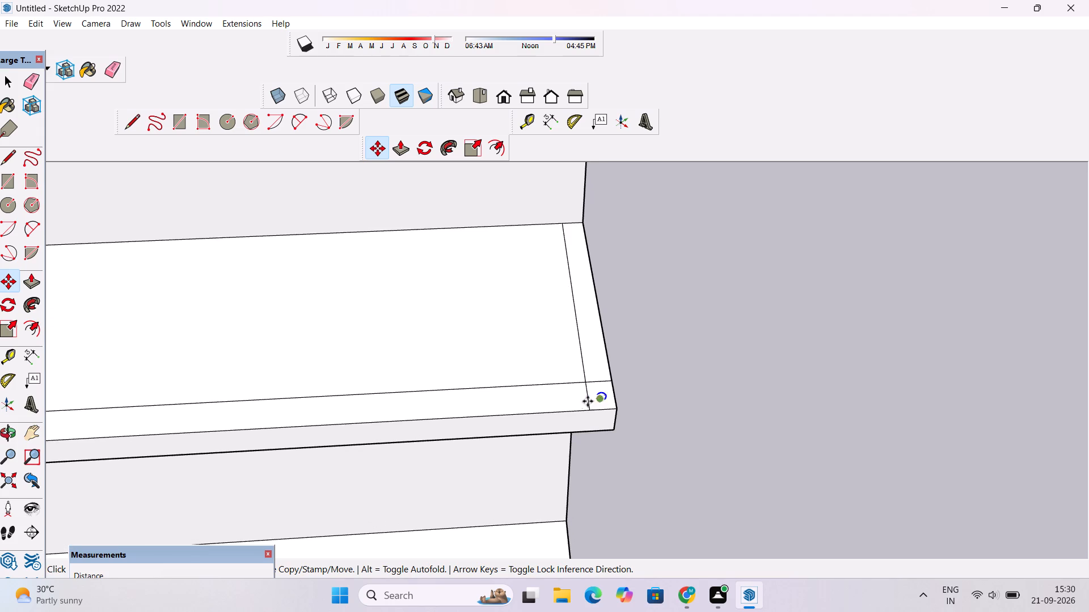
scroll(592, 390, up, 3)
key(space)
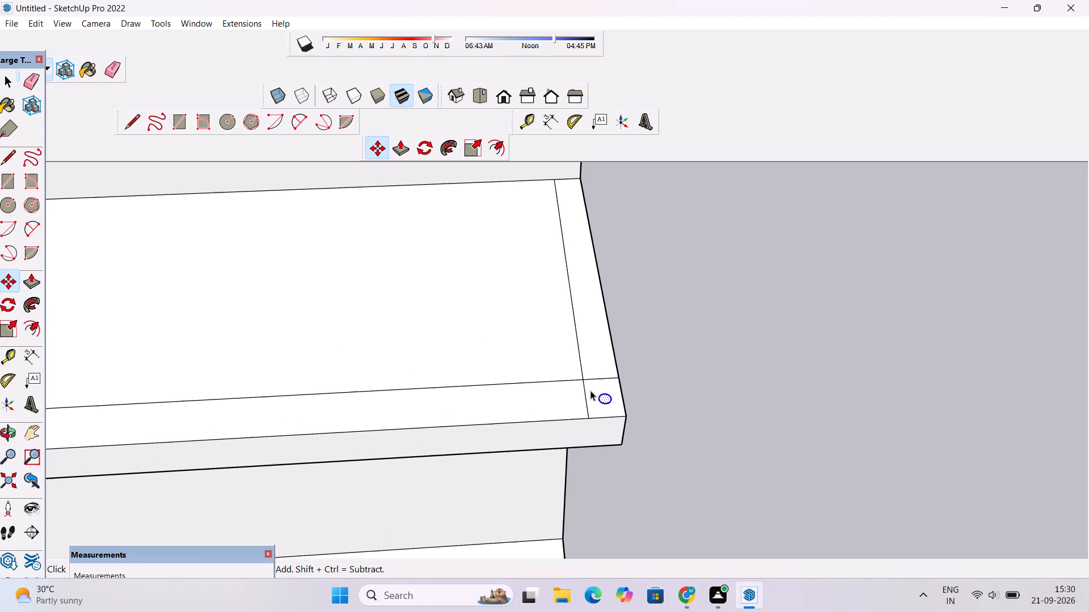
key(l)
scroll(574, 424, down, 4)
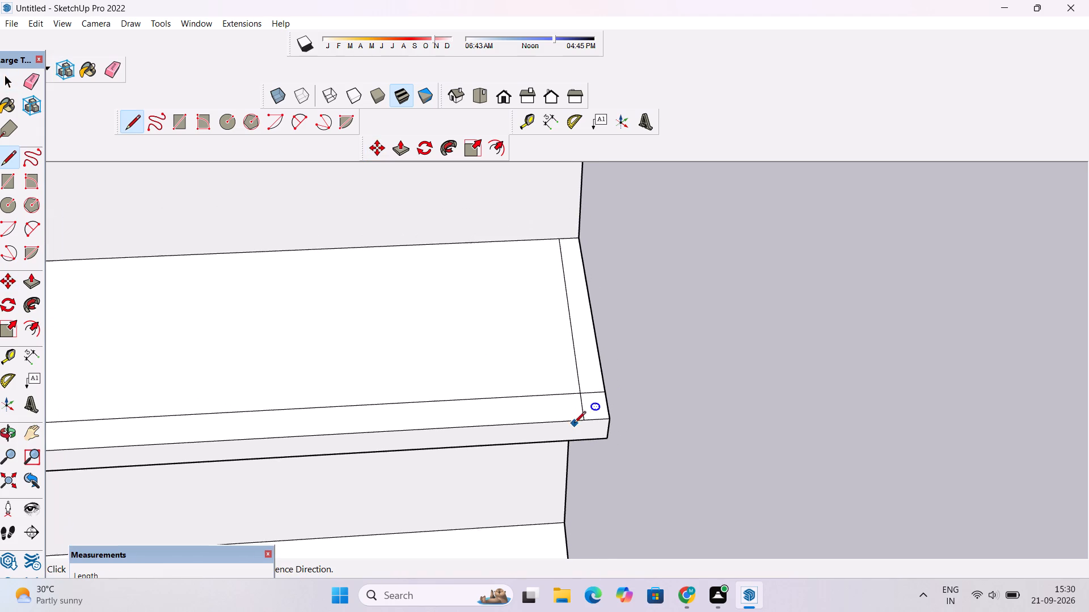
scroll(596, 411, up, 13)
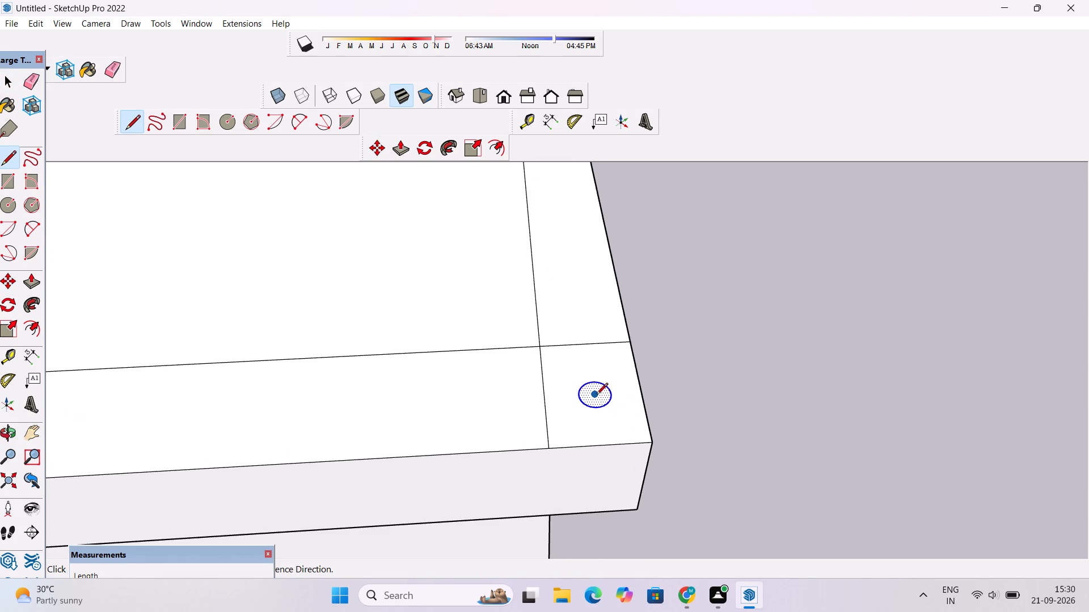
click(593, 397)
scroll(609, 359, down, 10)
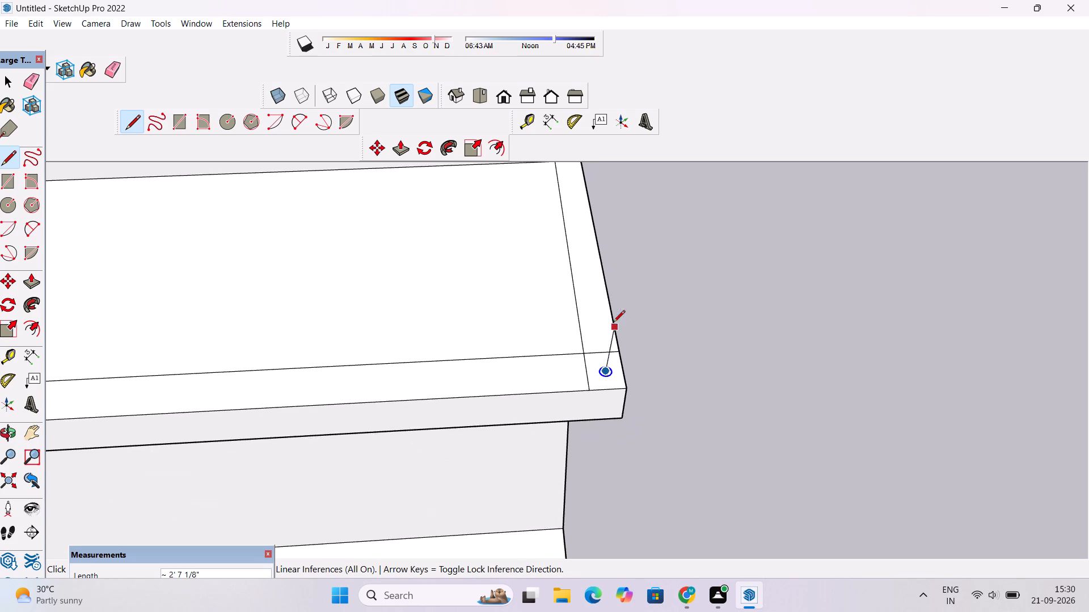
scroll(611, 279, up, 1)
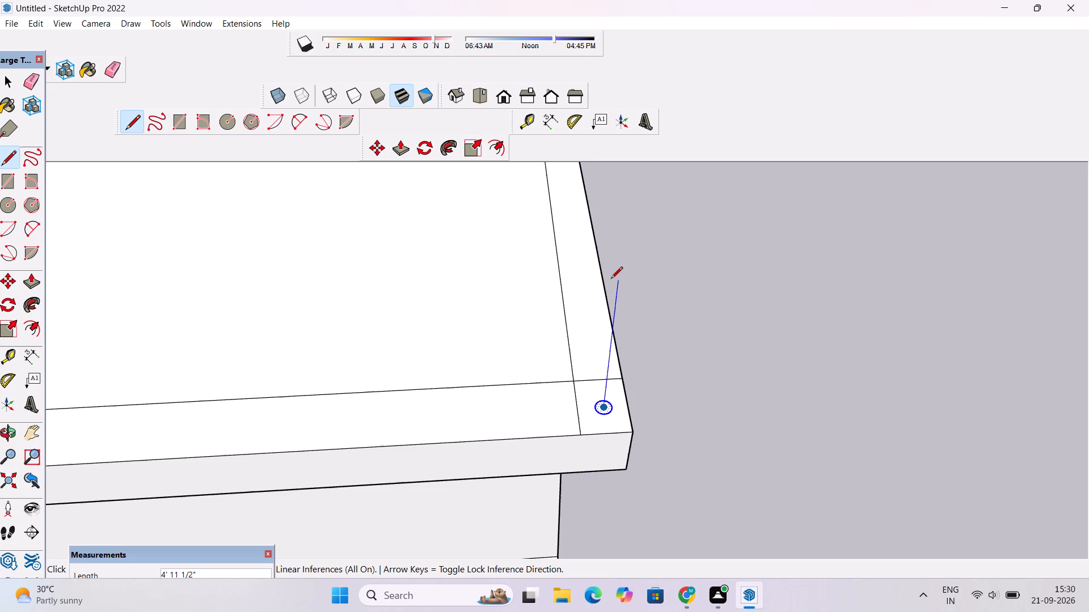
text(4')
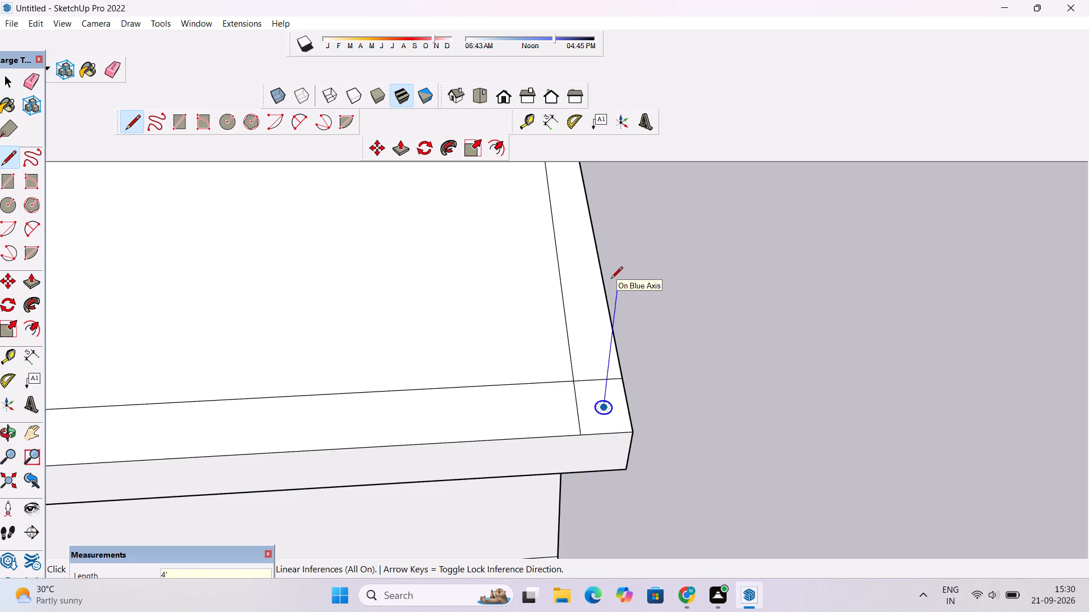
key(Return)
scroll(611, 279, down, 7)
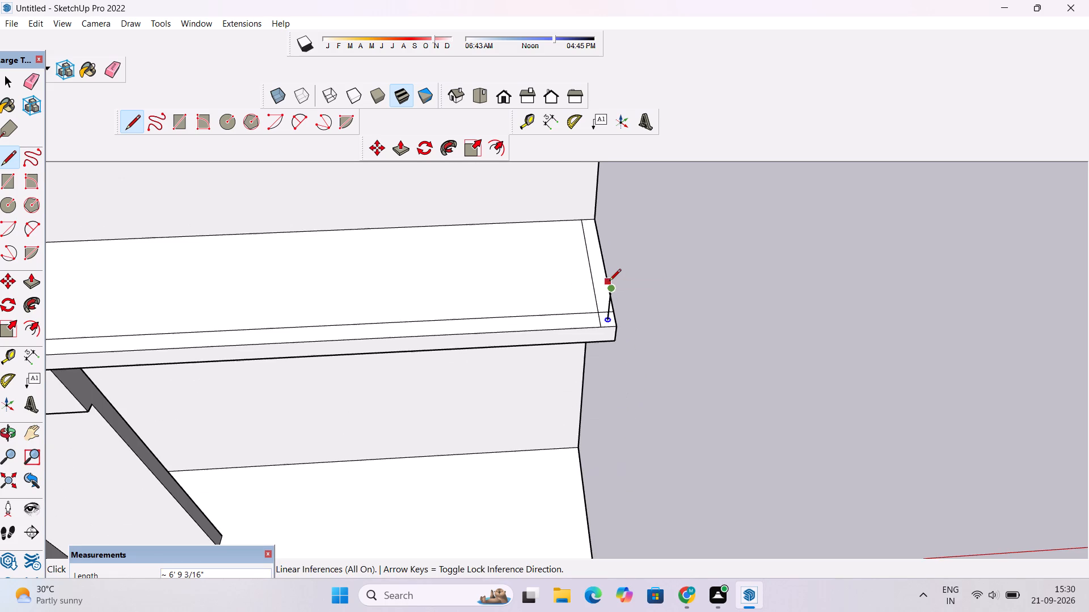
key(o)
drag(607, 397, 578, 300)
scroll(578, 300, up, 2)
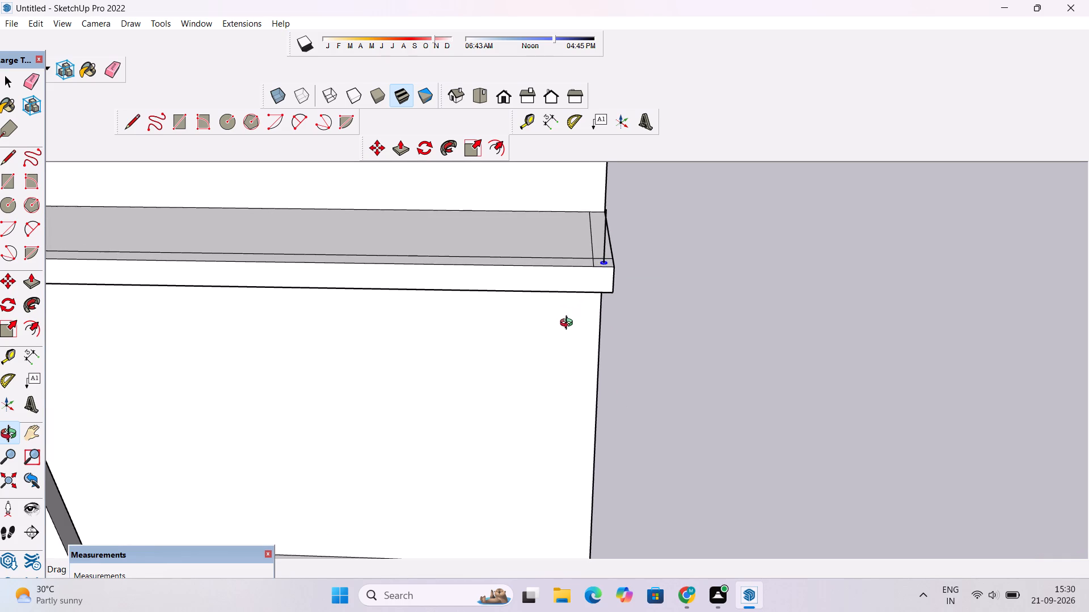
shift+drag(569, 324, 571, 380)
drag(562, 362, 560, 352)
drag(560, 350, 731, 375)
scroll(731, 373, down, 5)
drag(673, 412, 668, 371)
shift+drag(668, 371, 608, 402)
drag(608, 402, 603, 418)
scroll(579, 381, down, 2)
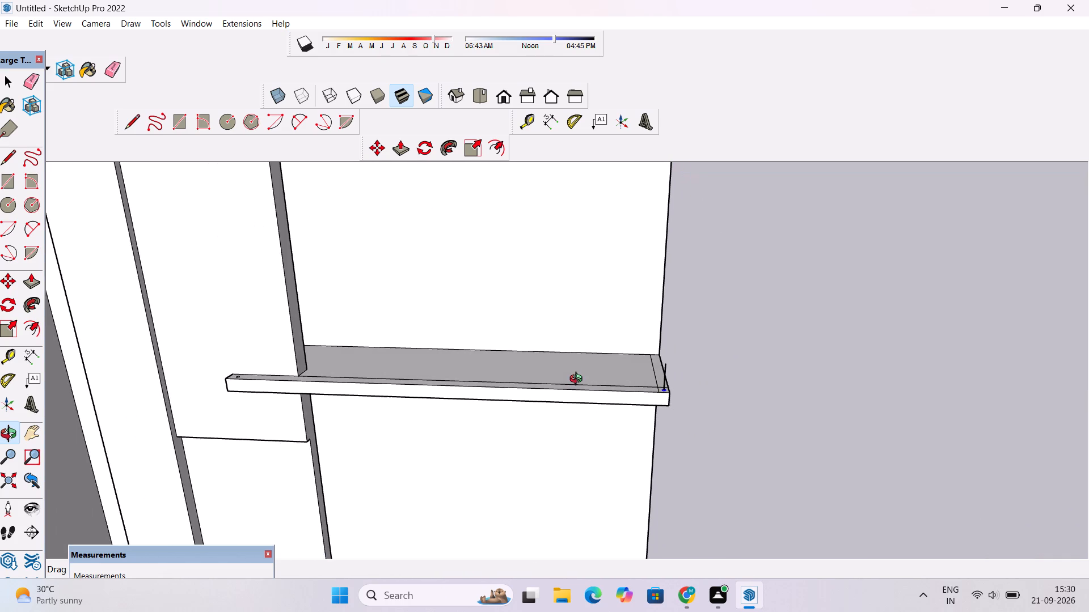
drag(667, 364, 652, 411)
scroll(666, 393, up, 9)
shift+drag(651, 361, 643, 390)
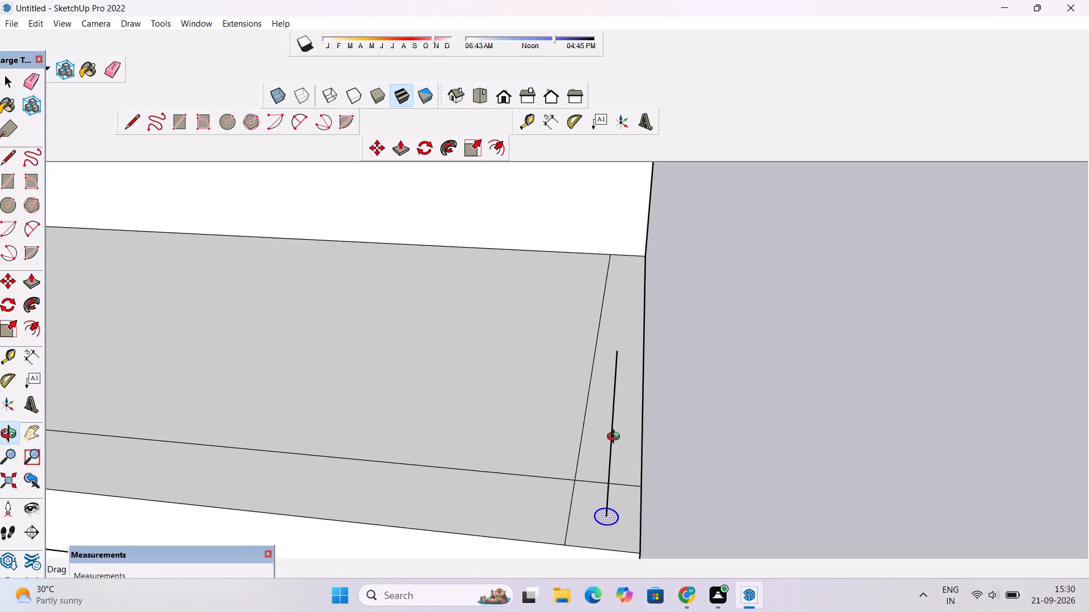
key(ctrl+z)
Draw a 6' vertical line up from the centre of the circle at the lower balcony's outer corner.
scroll(599, 414, down, 4)
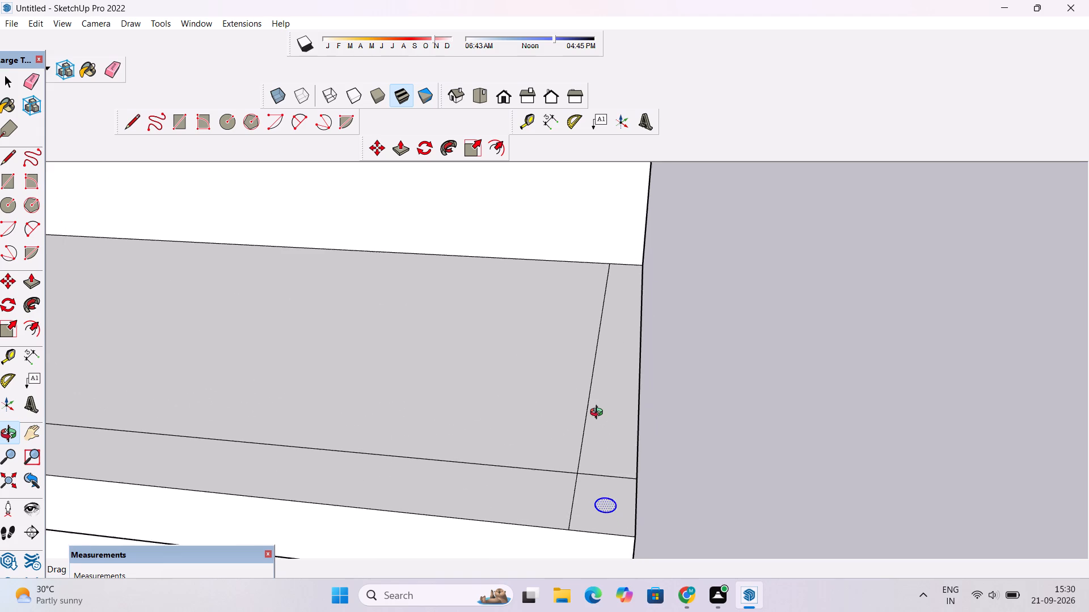
scroll(599, 414, down, 2)
drag(597, 496, 606, 546)
scroll(615, 496, up, 7)
key(l)
scroll(613, 479, up, 3)
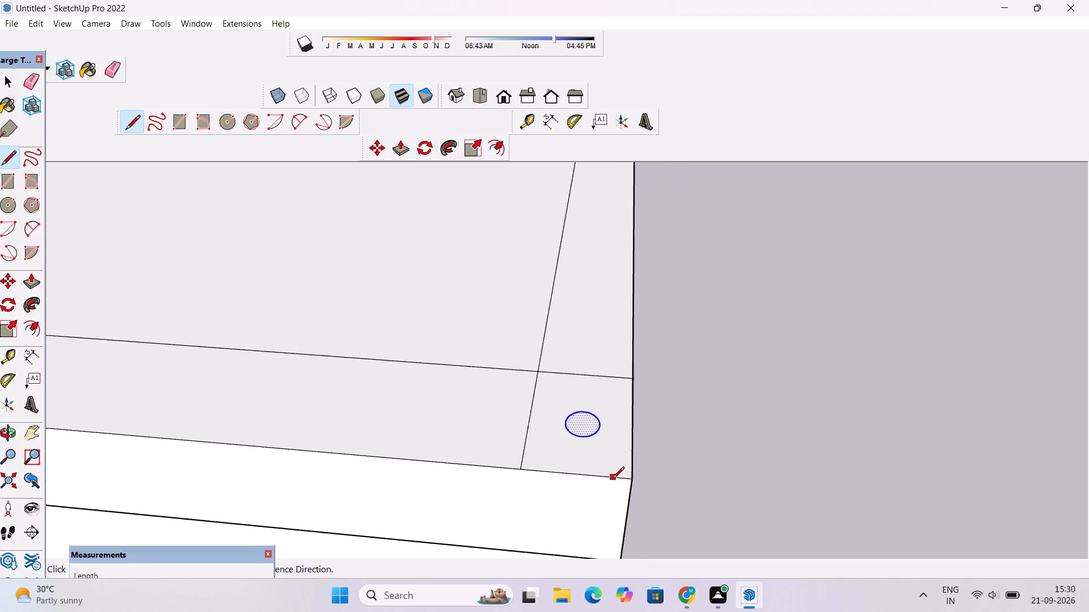
scroll(613, 479, up, 4)
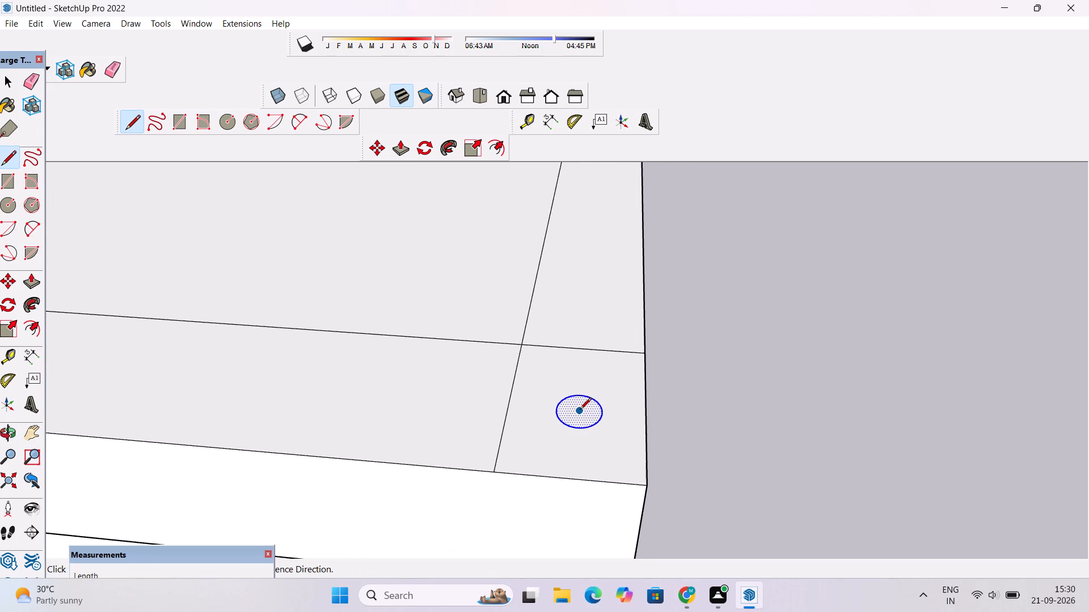
click(580, 410)
scroll(569, 377, down, 5)
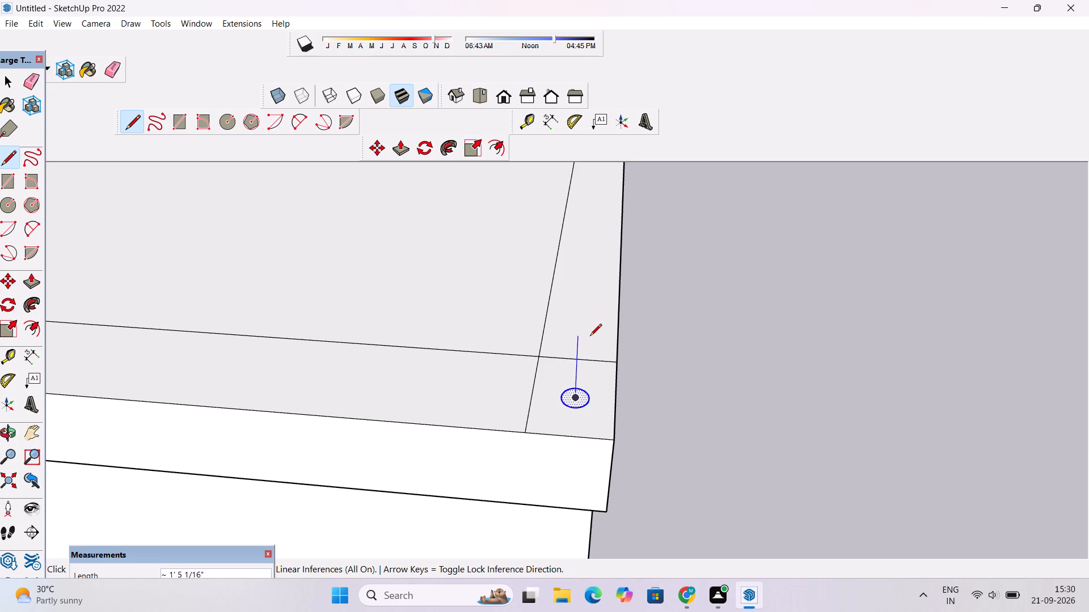
text(6')
key(Return)
scroll(590, 337, down, 8)
scroll(623, 601, up, 1)
scroll(622, 609, down, 9)
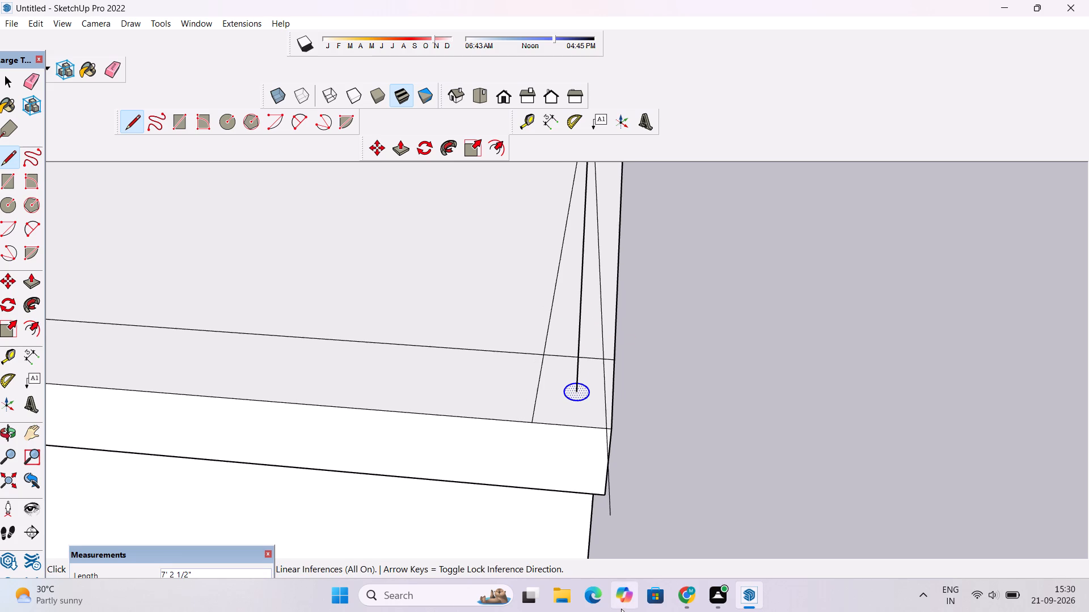
scroll(587, 444, down, 10)
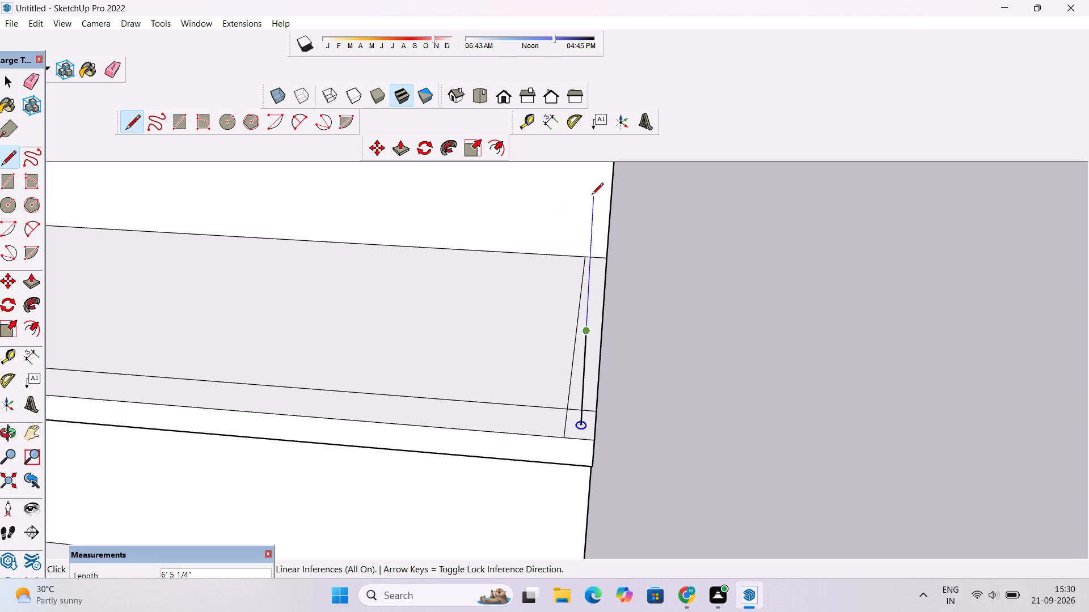
Draw a horizontal line along the green axis from the vertical line's top end, above the balcony's side strip, to the building wall.
key(o)
drag(628, 211, 476, 245)
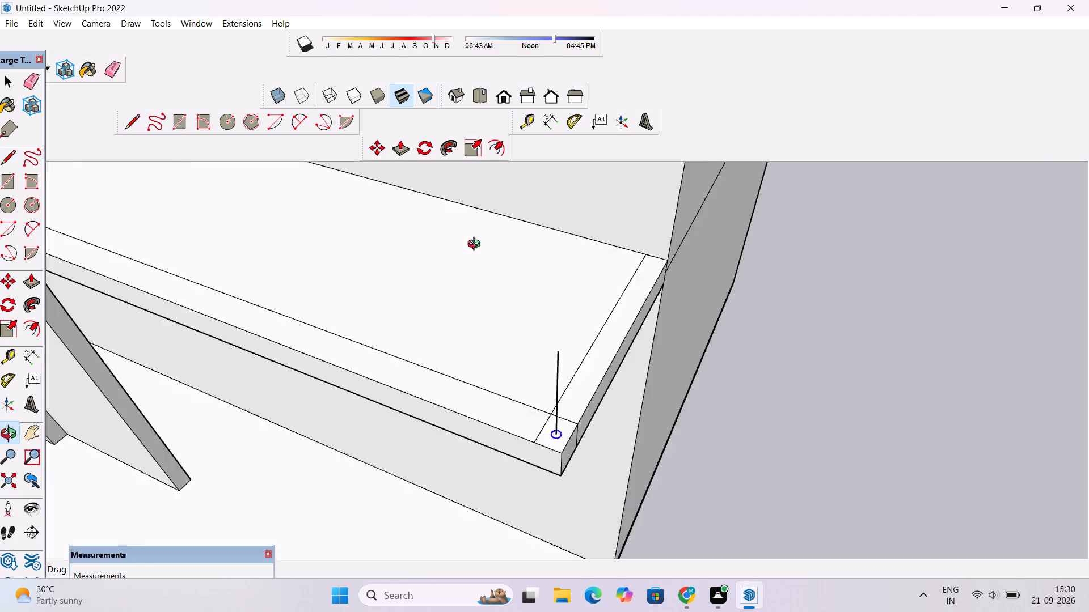
drag(476, 245, 430, 245)
drag(647, 322, 578, 293)
shift+drag(573, 308, 510, 325)
drag(508, 356, 466, 350)
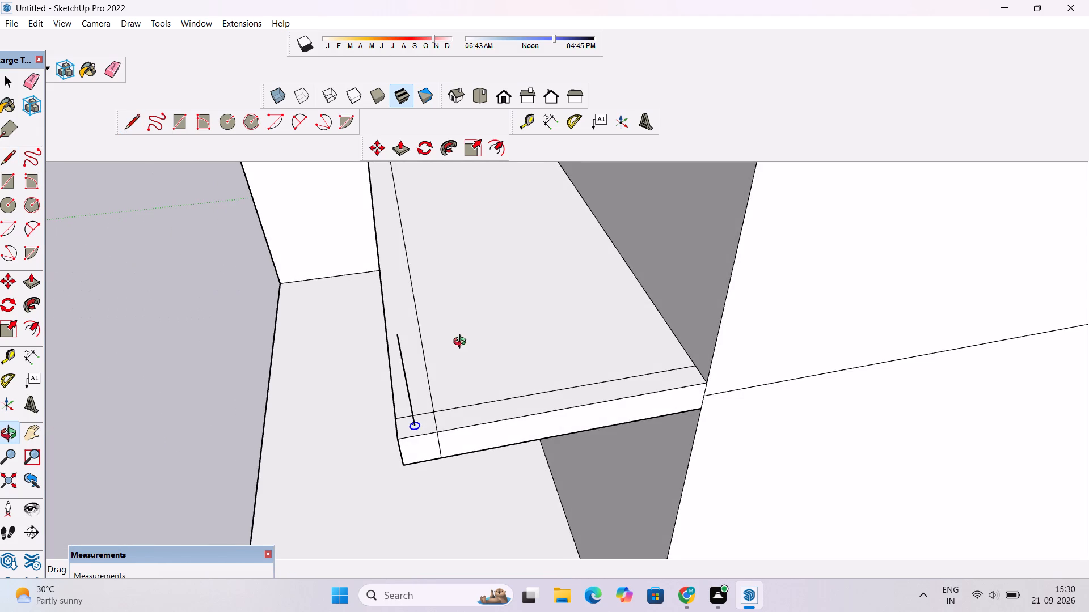
key(l)
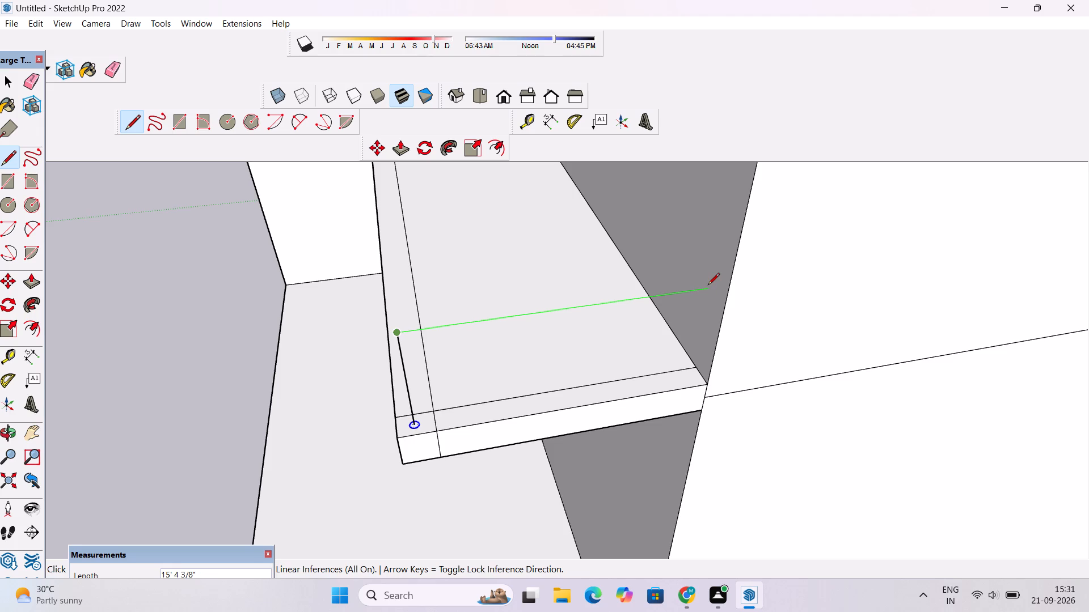
click(719, 283)
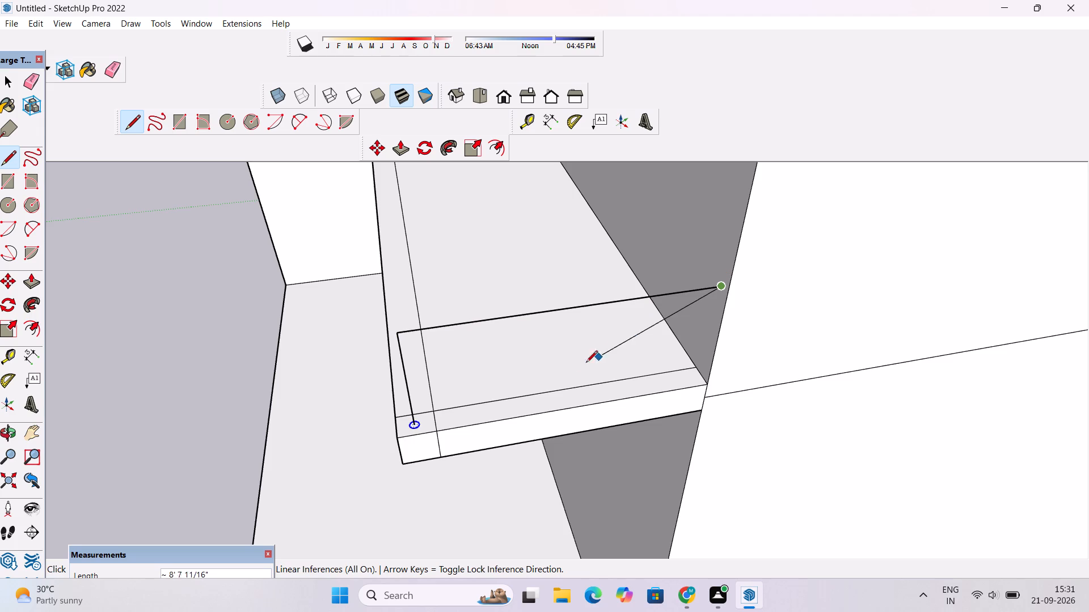
key(space)
Examine the line path at the lower balcony's outer corner and the circle at the front strip's free end.
key(o)
scroll(579, 368, down, 7)
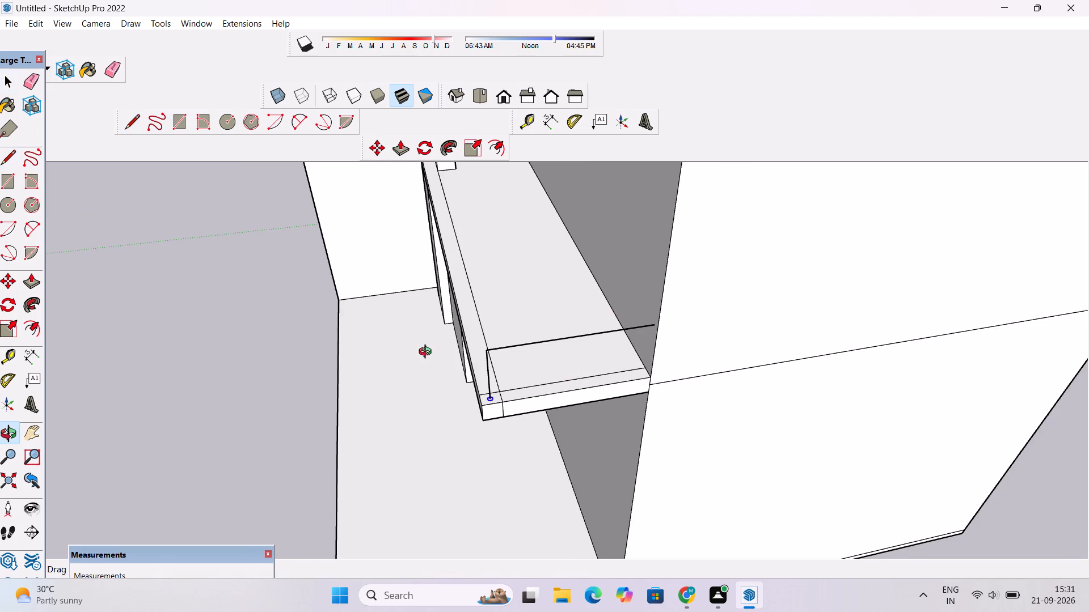
scroll(428, 353, down, 3)
shift+drag(465, 348, 480, 444)
scroll(476, 417, up, 3)
drag(400, 395, 564, 411)
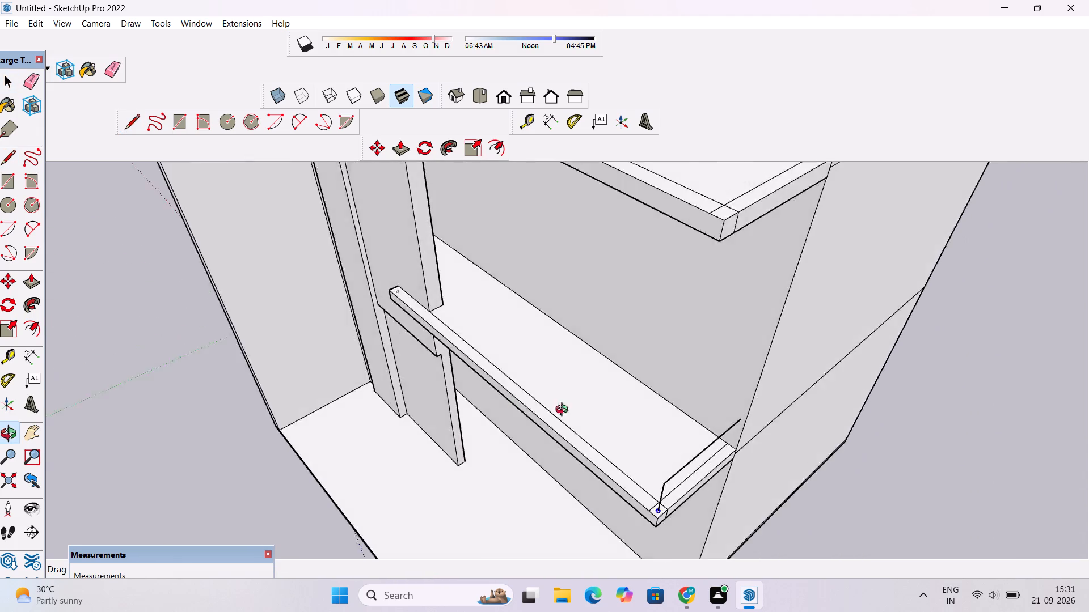
drag(564, 411, 577, 405)
drag(332, 381, 474, 397)
drag(341, 390, 361, 442)
drag(392, 445, 417, 450)
scroll(402, 419, up, 4)
drag(436, 422, 423, 423)
scroll(408, 419, up, 8)
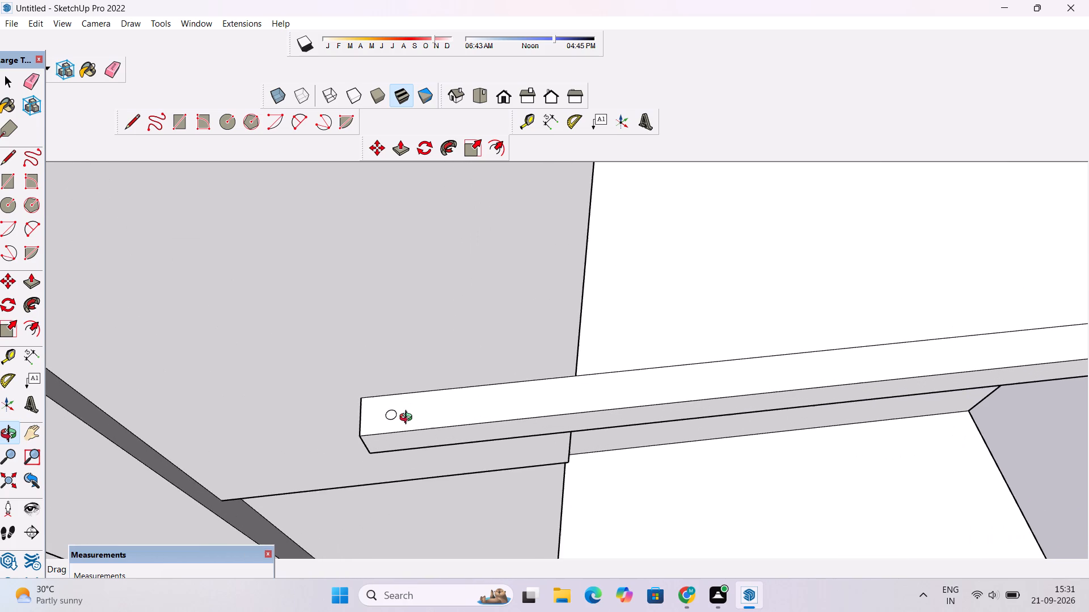
Draw a 6' vertical line up from the centre of the circle at the front strip's free end.
key(l)
scroll(408, 419, up, 5)
click(391, 415)
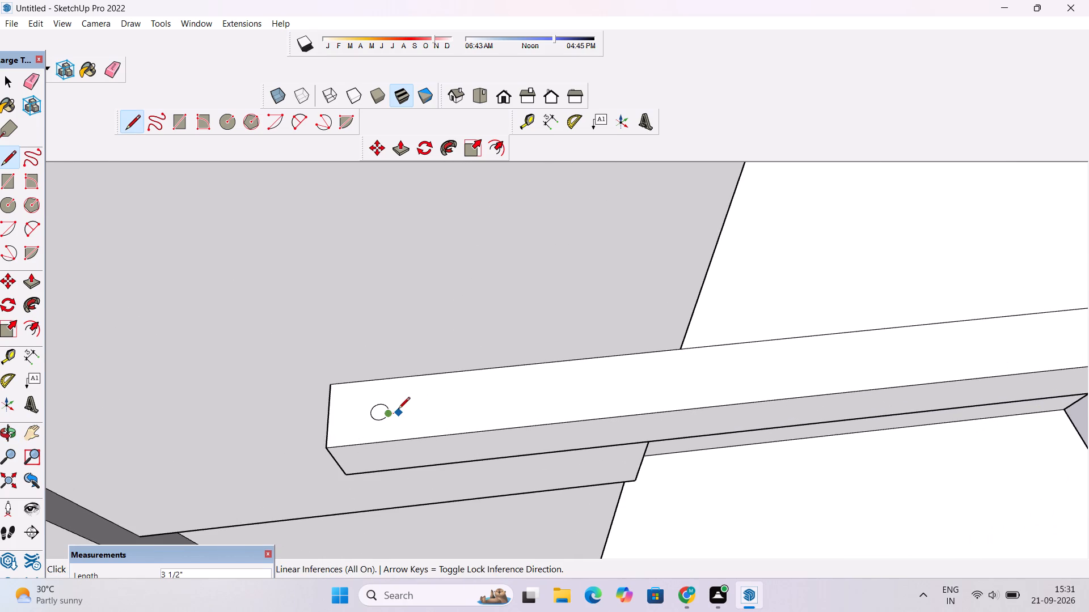
key(space)
text(l)
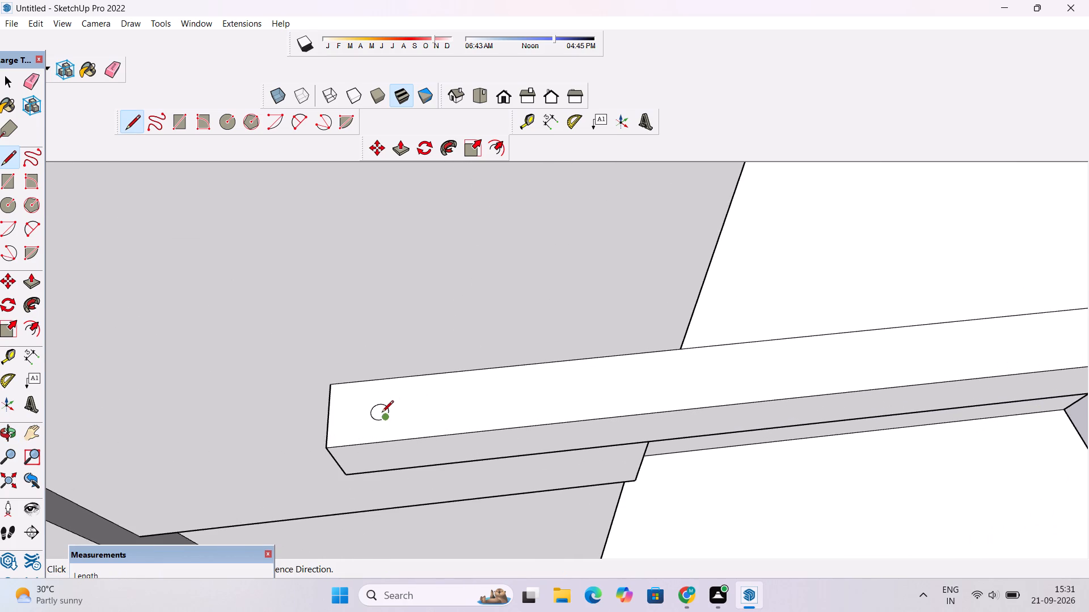
click(380, 413)
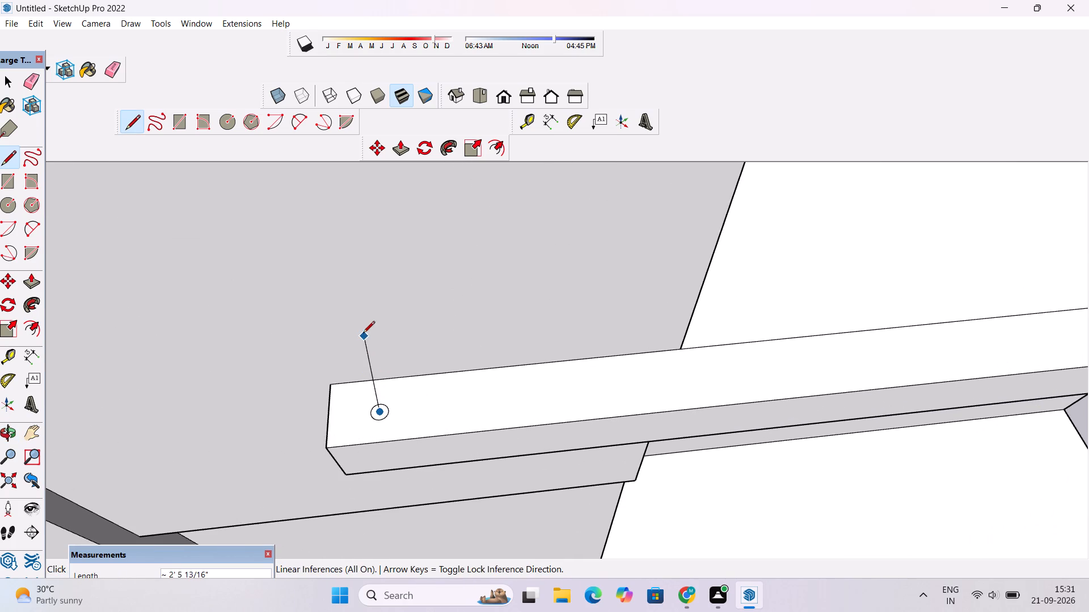
text(6')
key(Return)
Draw a horizontal line above the front strip from the free-end vertical line's top to the top of the outer corner's vertical line.
scroll(155, 369, down, 4)
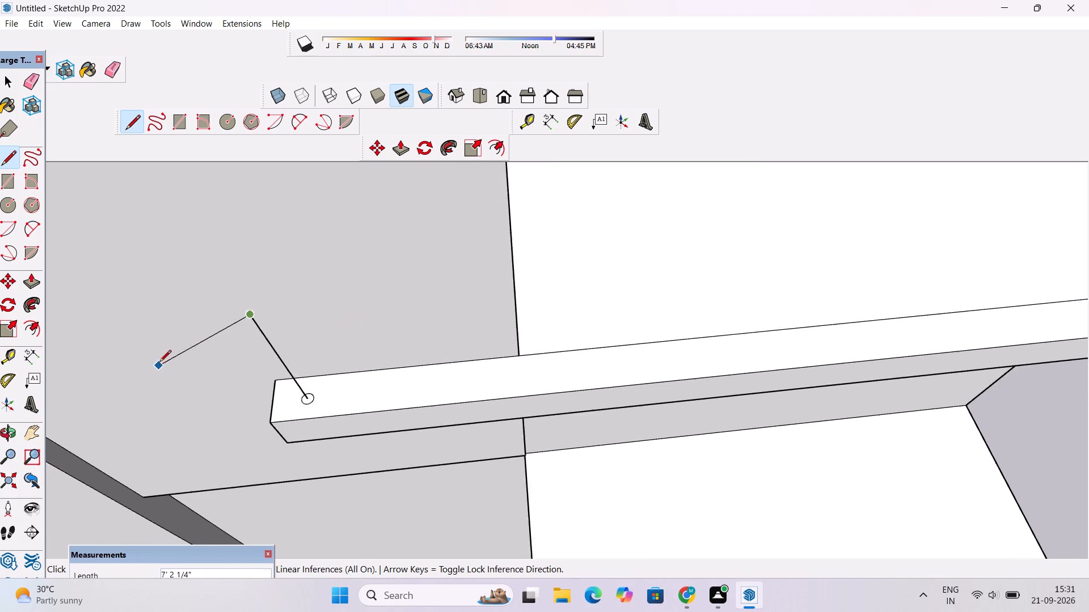
scroll(159, 363, down, 17)
scroll(461, 352, up, 3)
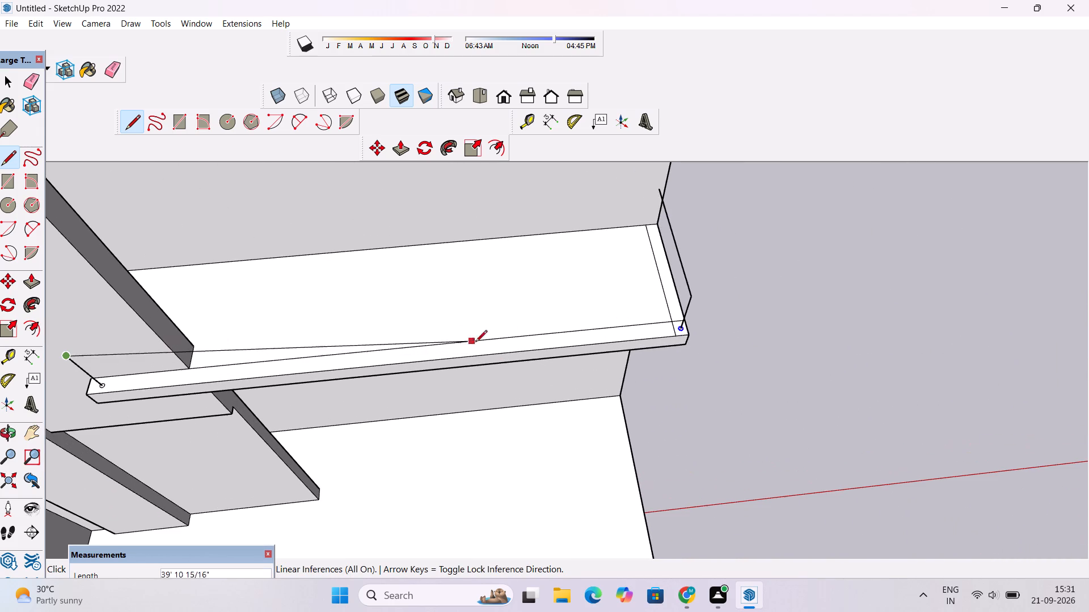
click(691, 296)
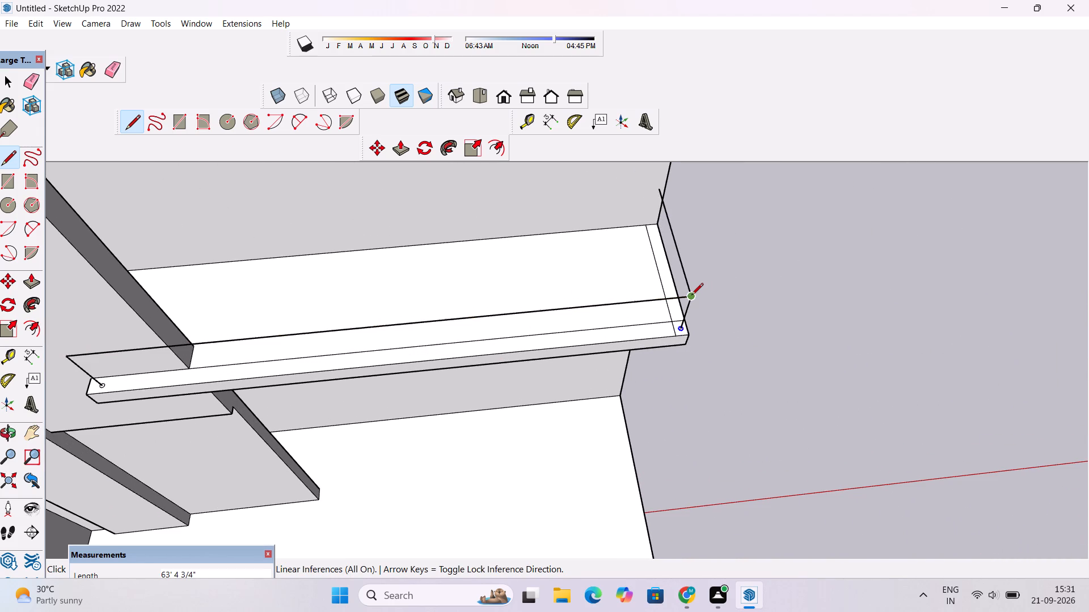
key(space)
Draw a line about 1' long along the green axis from the free-end vertical line's top toward the building wall.
key(l)
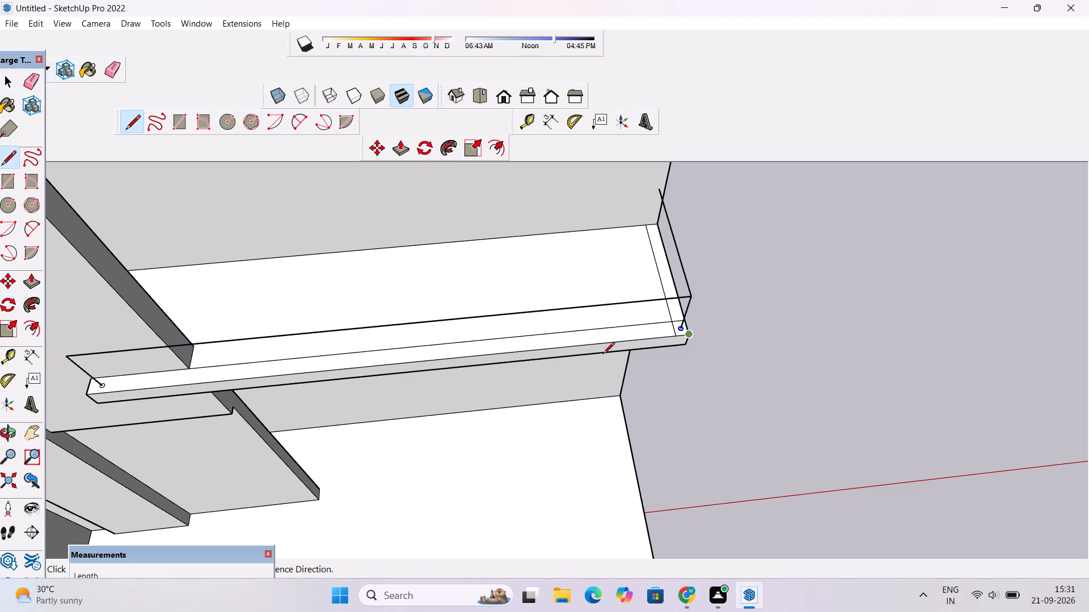
scroll(572, 376, down, 4)
scroll(269, 353, up, 9)
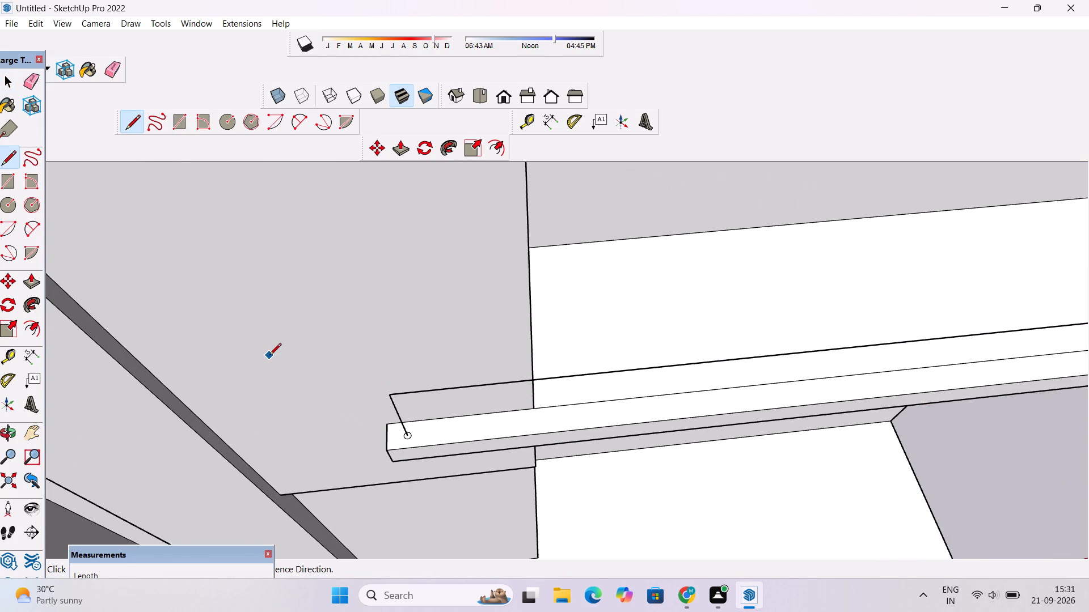
scroll(269, 356, up, 4)
click(396, 399)
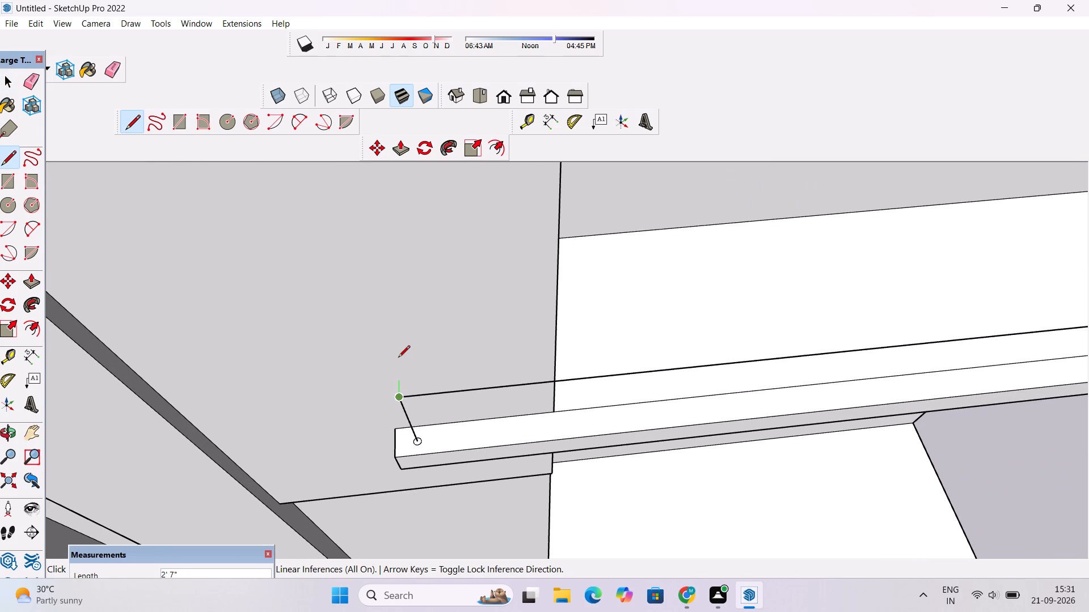
key(o)
drag(442, 389, 192, 443)
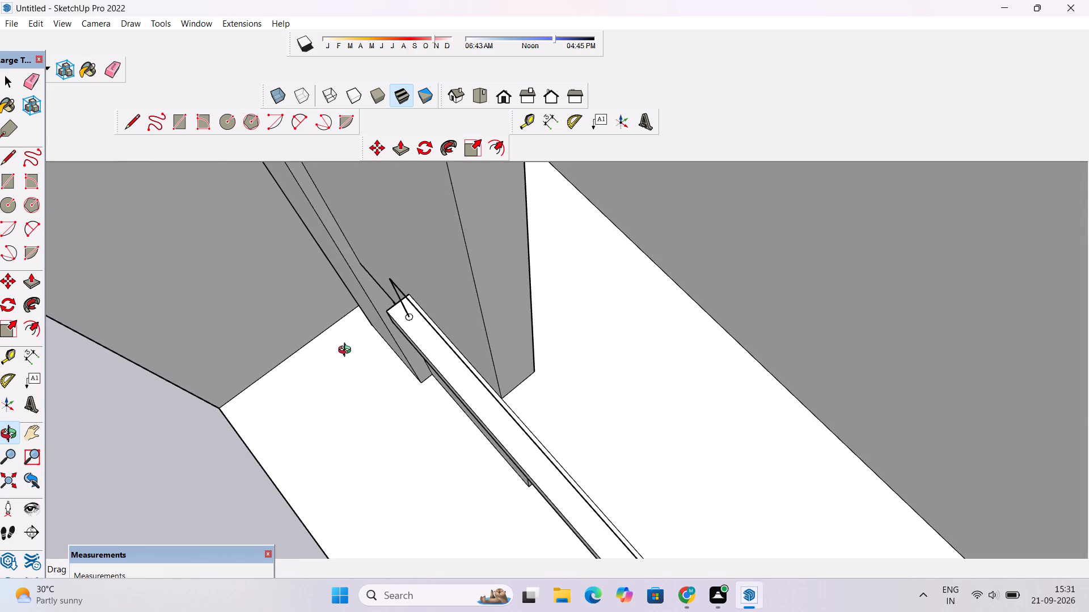
shift+drag(358, 346, 375, 397)
scroll(408, 392, up, 4)
shift+drag(446, 415, 440, 402)
shift+drag(533, 409, 525, 415)
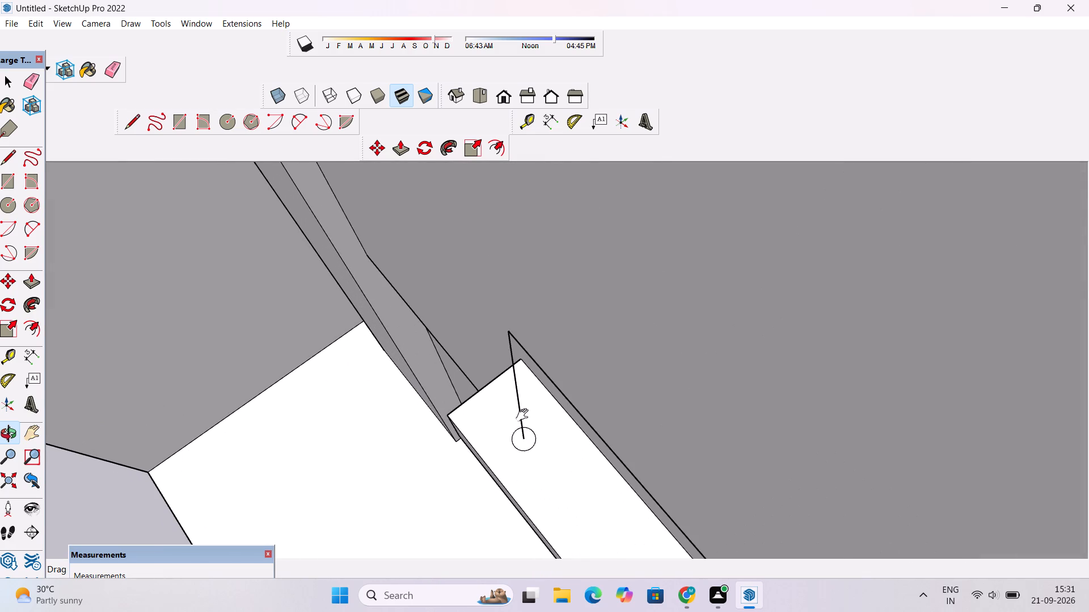
shift+drag(525, 415, 501, 430)
key(l)
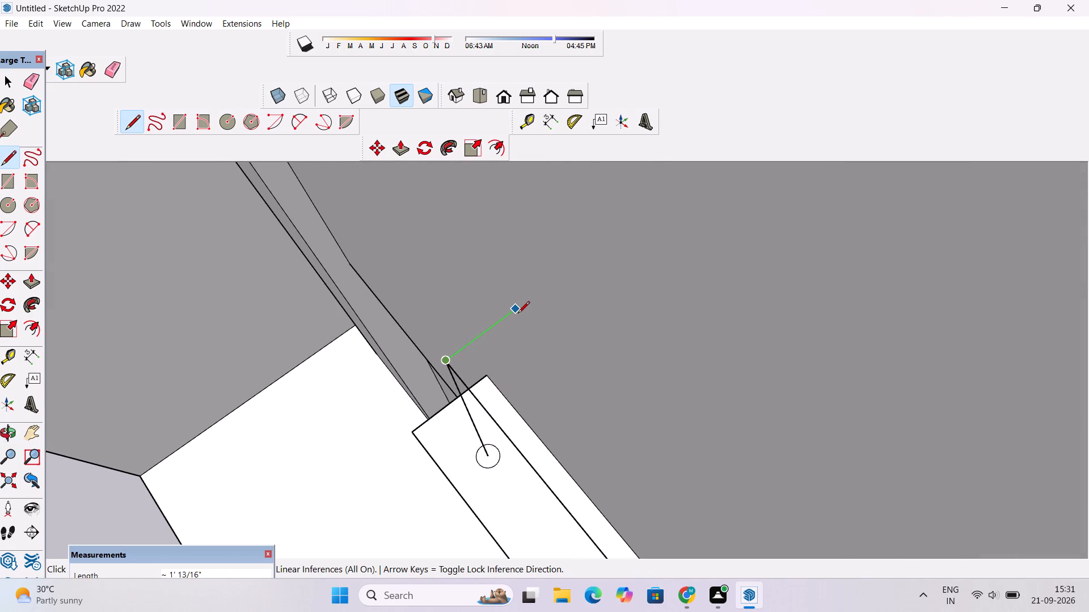
click(518, 311)
key(space)
Examine the railing line path from the front strip's free end around to the lower balcony's outer corner.
scroll(489, 319, down, 4)
key(o)
scroll(430, 364, down, 6)
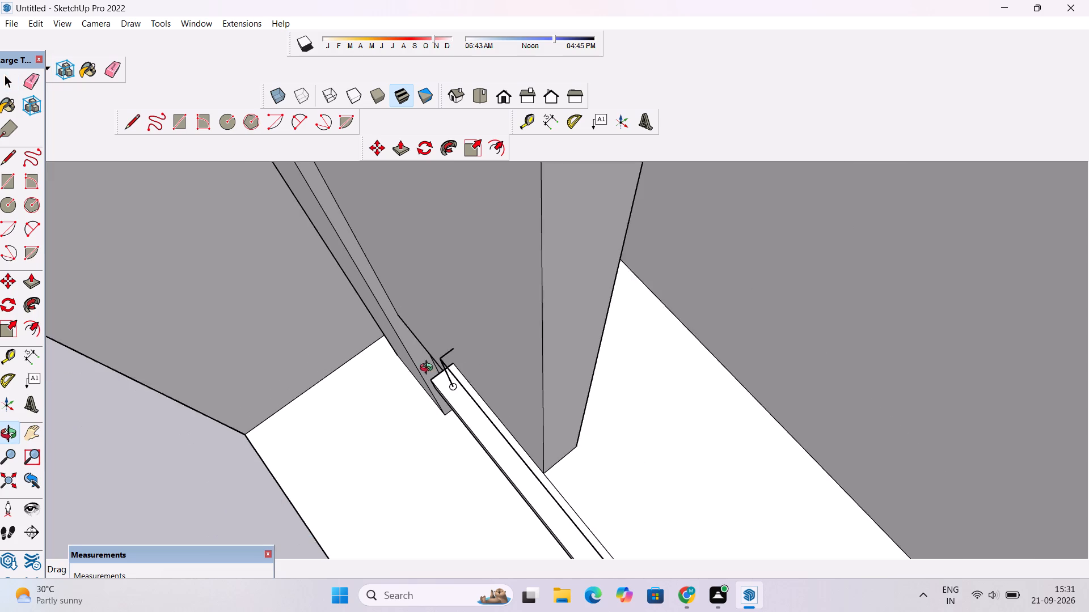
drag(413, 395, 585, 343)
shift+drag(603, 369, 526, 375)
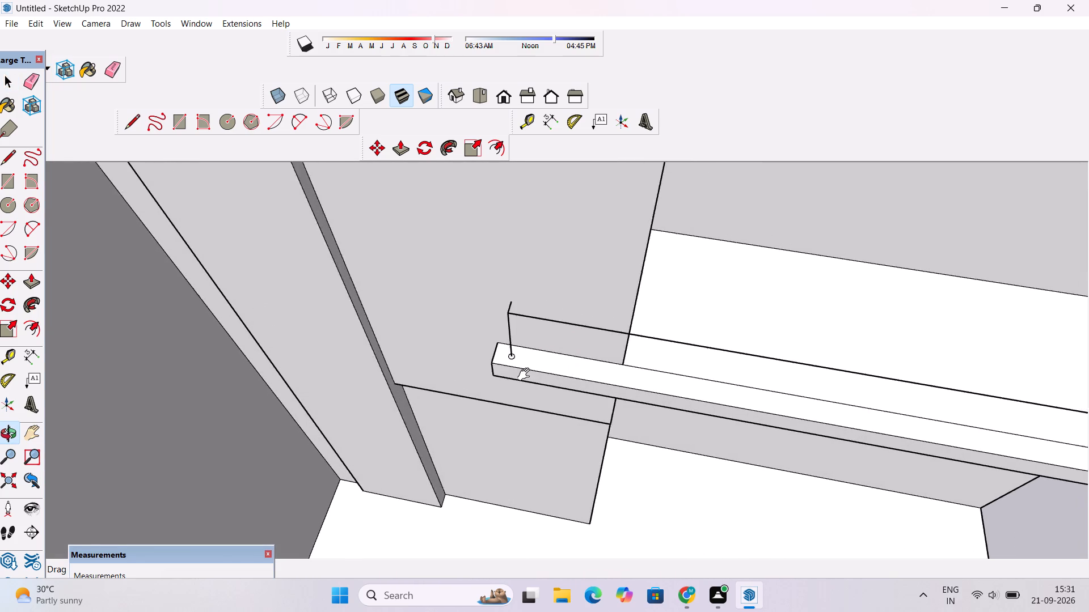
shift+drag(526, 375, 496, 381)
scroll(468, 406, down, 1)
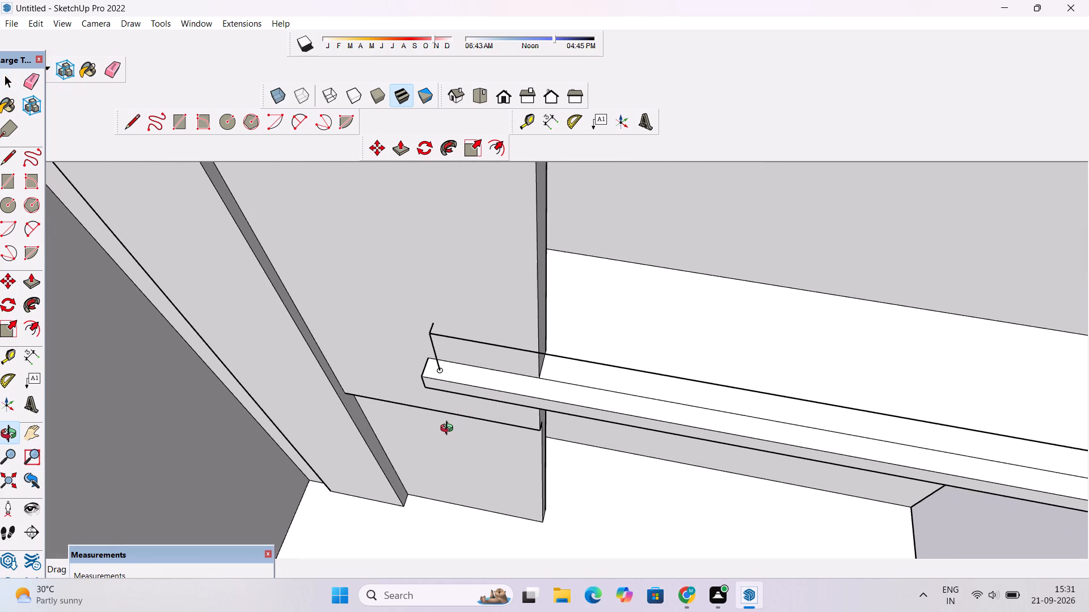
drag(446, 437, 533, 414)
scroll(560, 398, down, 3)
shift+drag(602, 374, 441, 400)
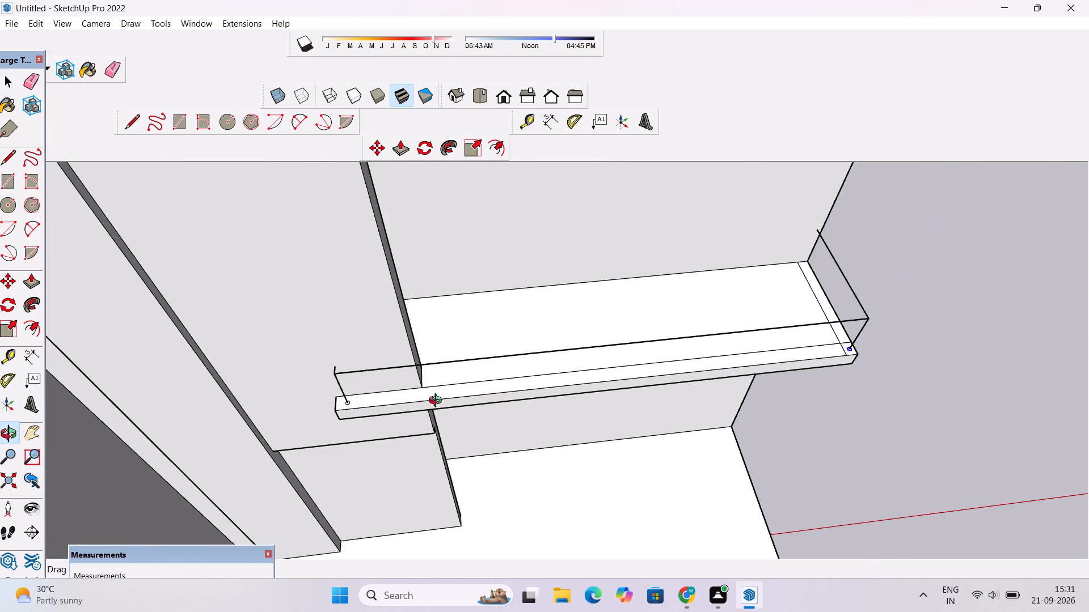
scroll(438, 402, down, 6)
drag(661, 381, 656, 352)
scroll(682, 338, up, 4)
drag(729, 341, 708, 346)
drag(640, 441, 706, 444)
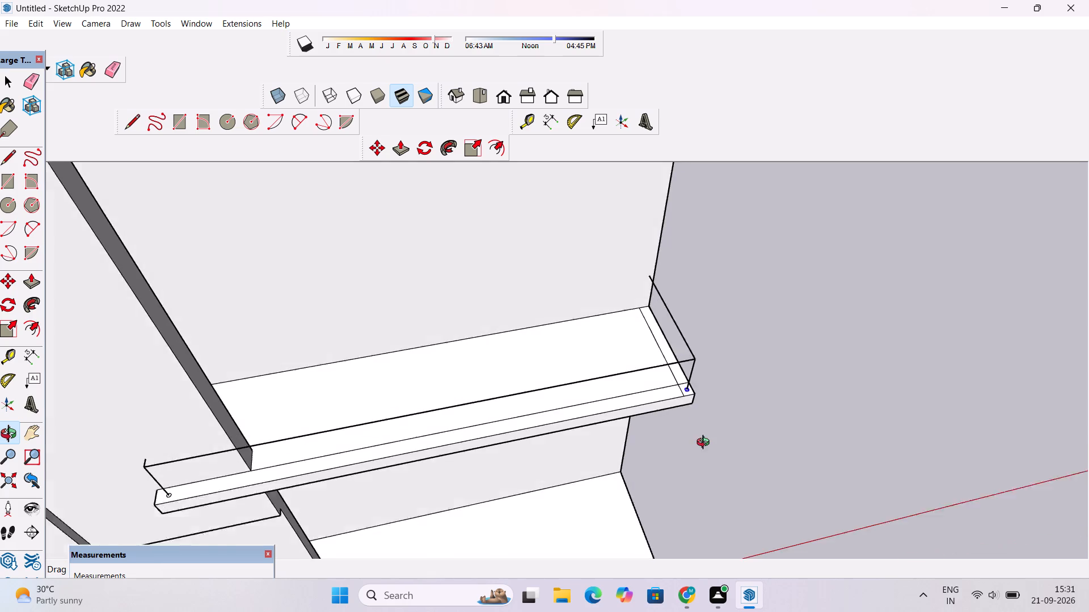
drag(706, 444, 709, 441)
scroll(705, 417, up, 4)
shift+drag(712, 397, 660, 415)
scroll(655, 413, down, 3)
drag(655, 407, 647, 474)
scroll(641, 403, up, 4)
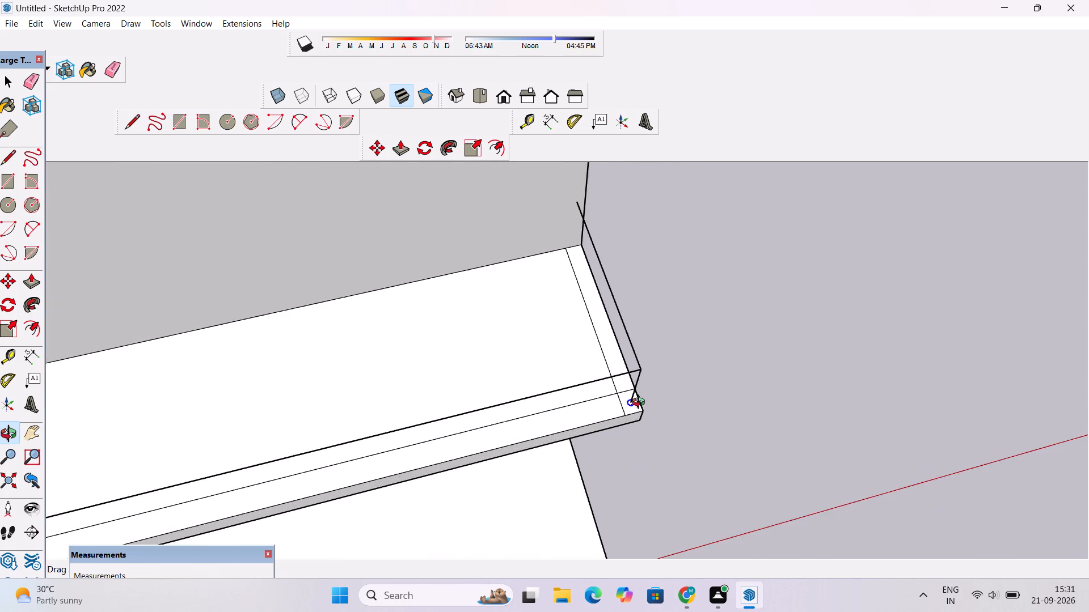
scroll(641, 403, up, 4)
drag(579, 418, 727, 387)
scroll(731, 393, down, 2)
drag(731, 413, 601, 430)
scroll(539, 413, down, 6)
shift+drag(559, 416, 754, 384)
scroll(292, 484, up, 3)
shift+drag(292, 484, 351, 471)
scroll(351, 471, down, 3)
shift+drag(335, 462, 310, 444)
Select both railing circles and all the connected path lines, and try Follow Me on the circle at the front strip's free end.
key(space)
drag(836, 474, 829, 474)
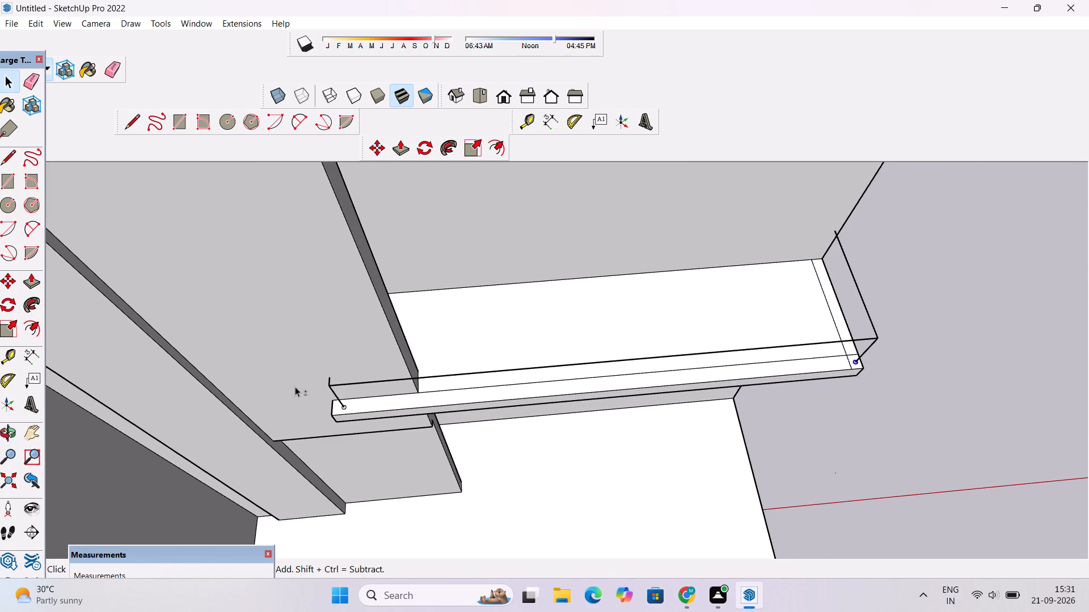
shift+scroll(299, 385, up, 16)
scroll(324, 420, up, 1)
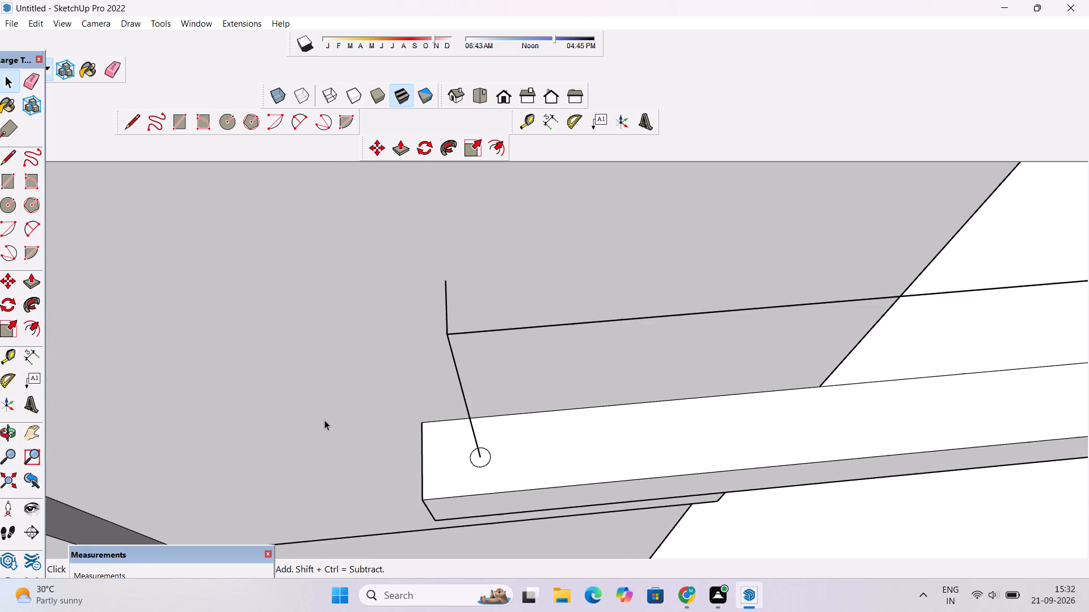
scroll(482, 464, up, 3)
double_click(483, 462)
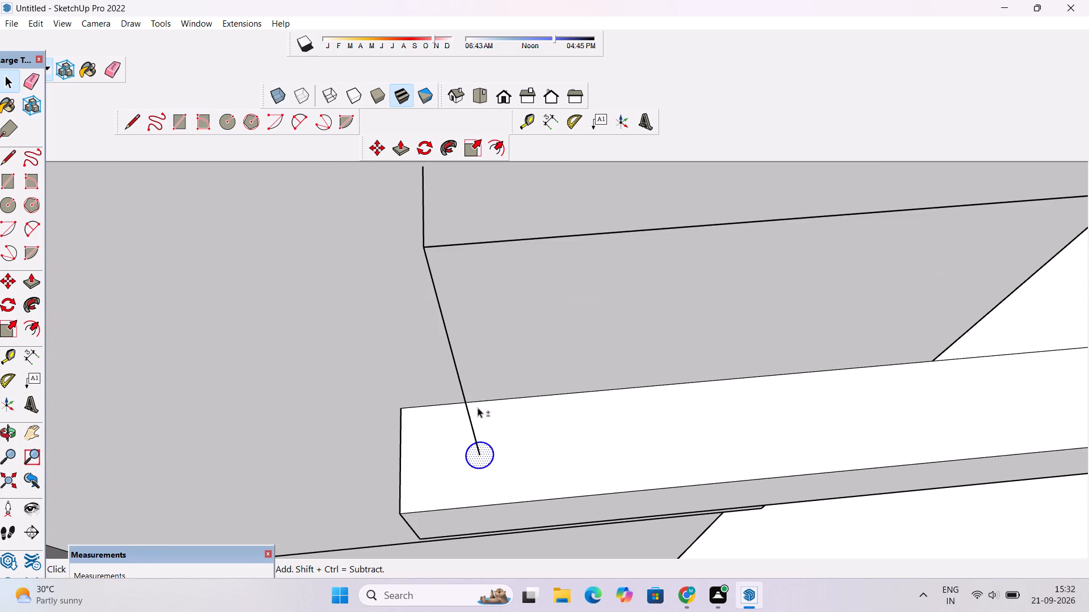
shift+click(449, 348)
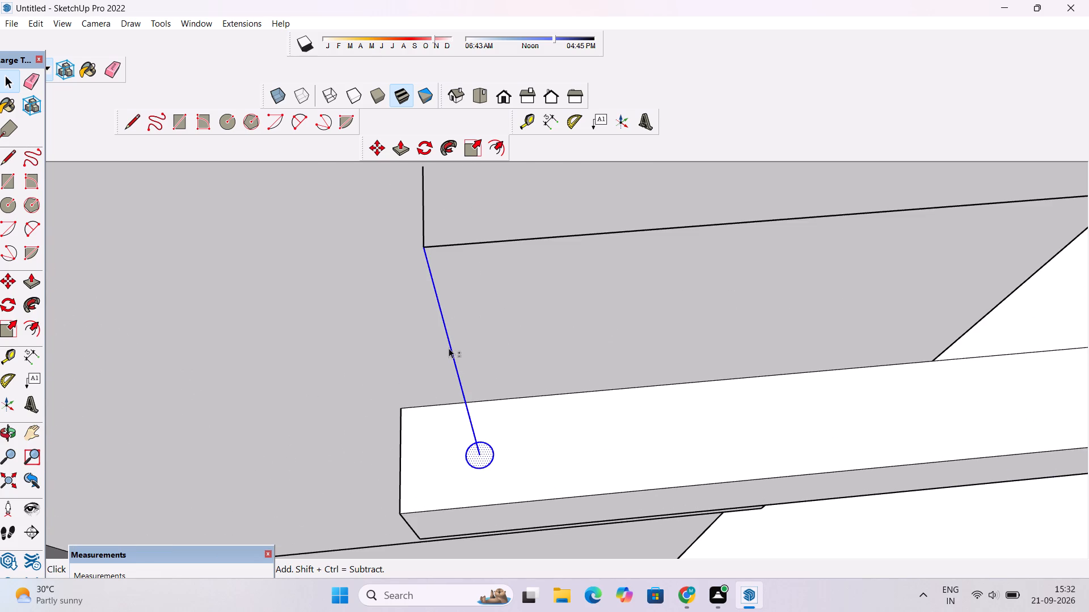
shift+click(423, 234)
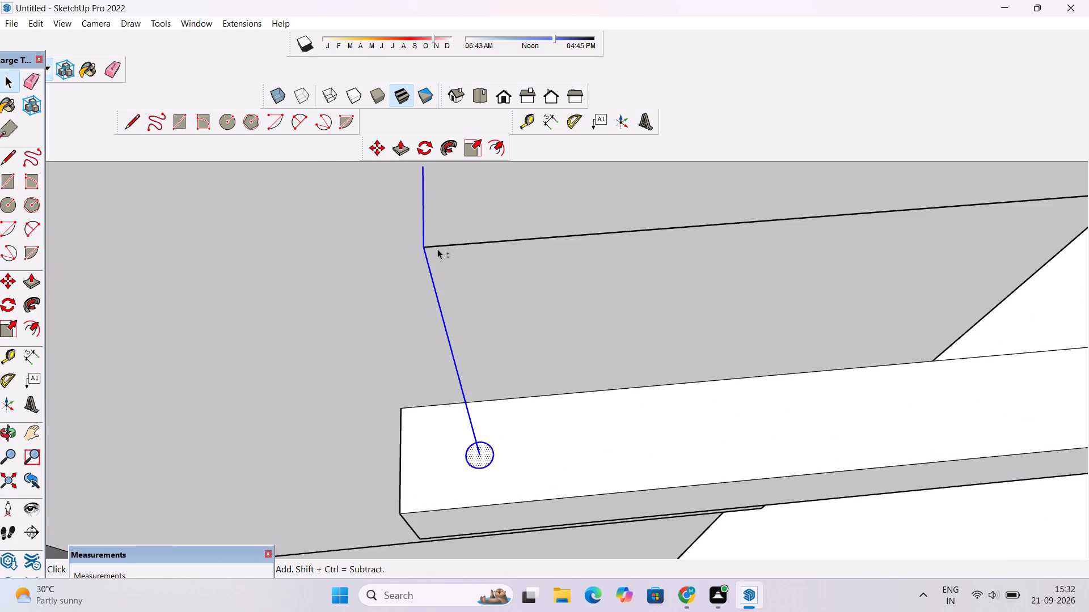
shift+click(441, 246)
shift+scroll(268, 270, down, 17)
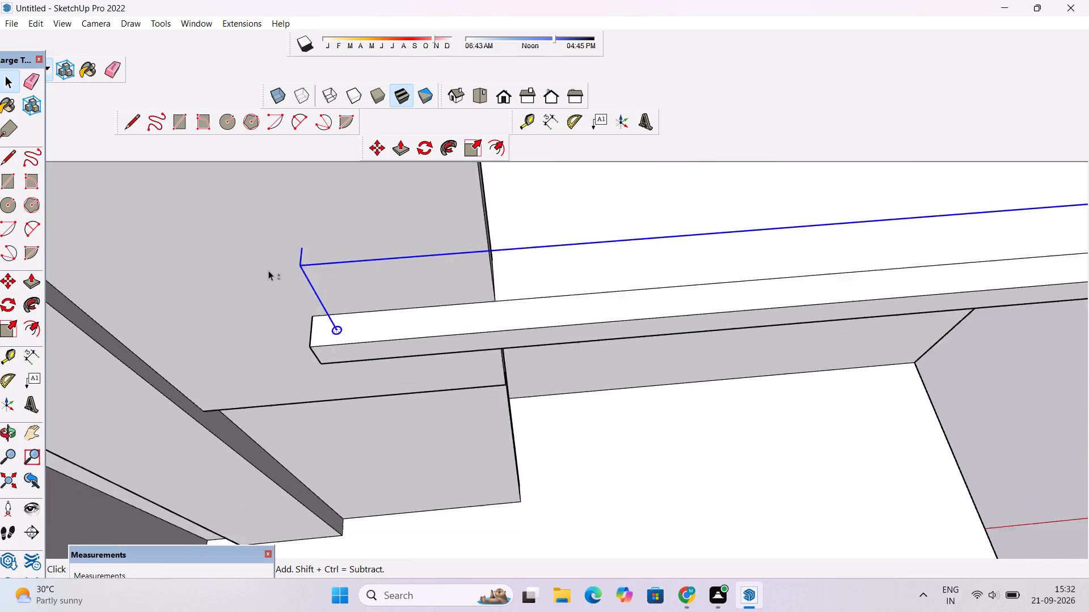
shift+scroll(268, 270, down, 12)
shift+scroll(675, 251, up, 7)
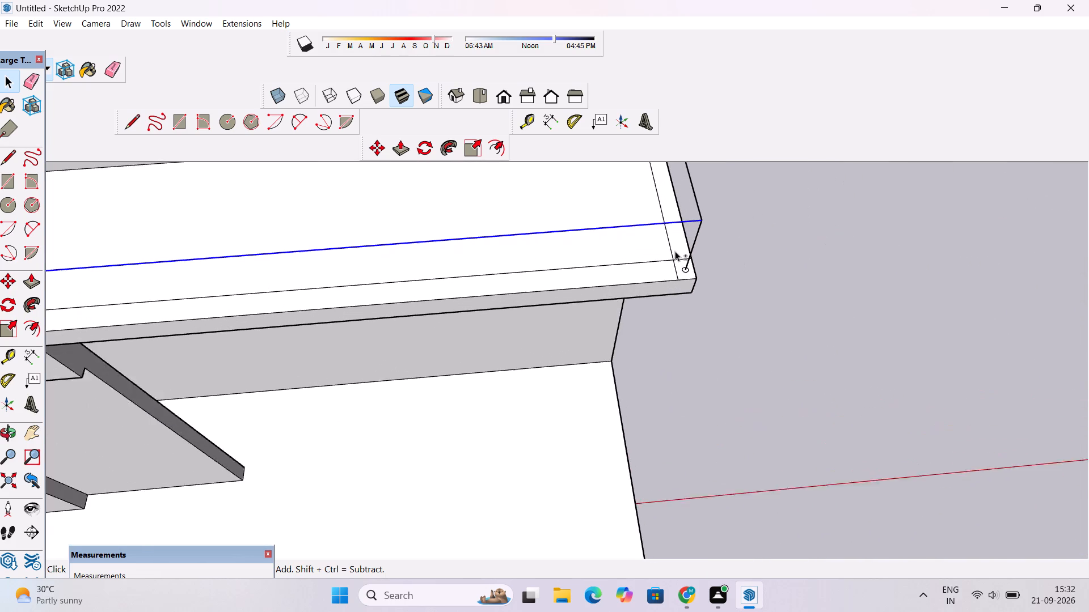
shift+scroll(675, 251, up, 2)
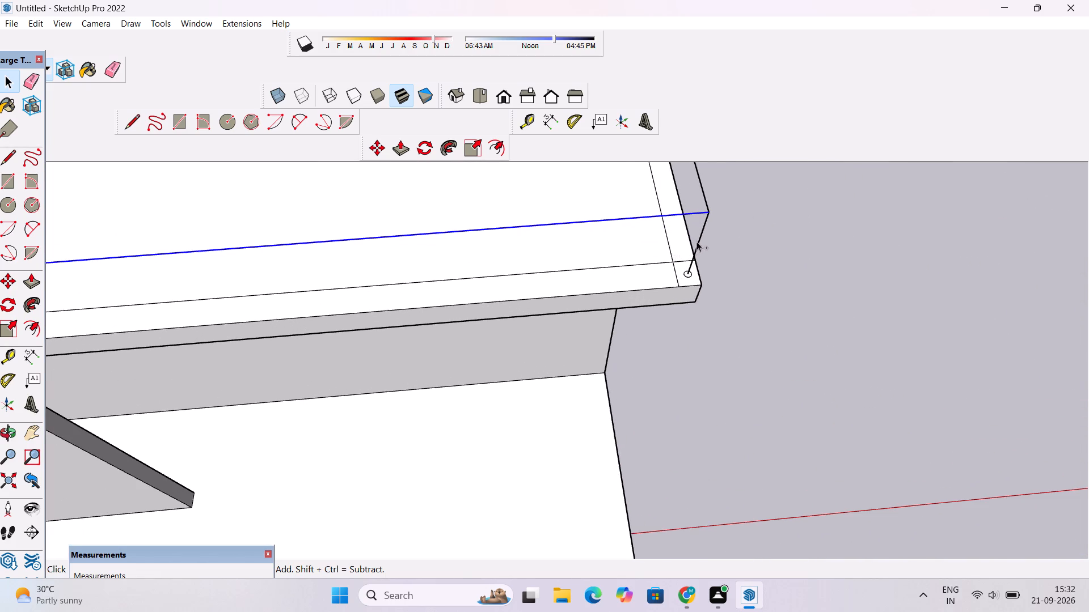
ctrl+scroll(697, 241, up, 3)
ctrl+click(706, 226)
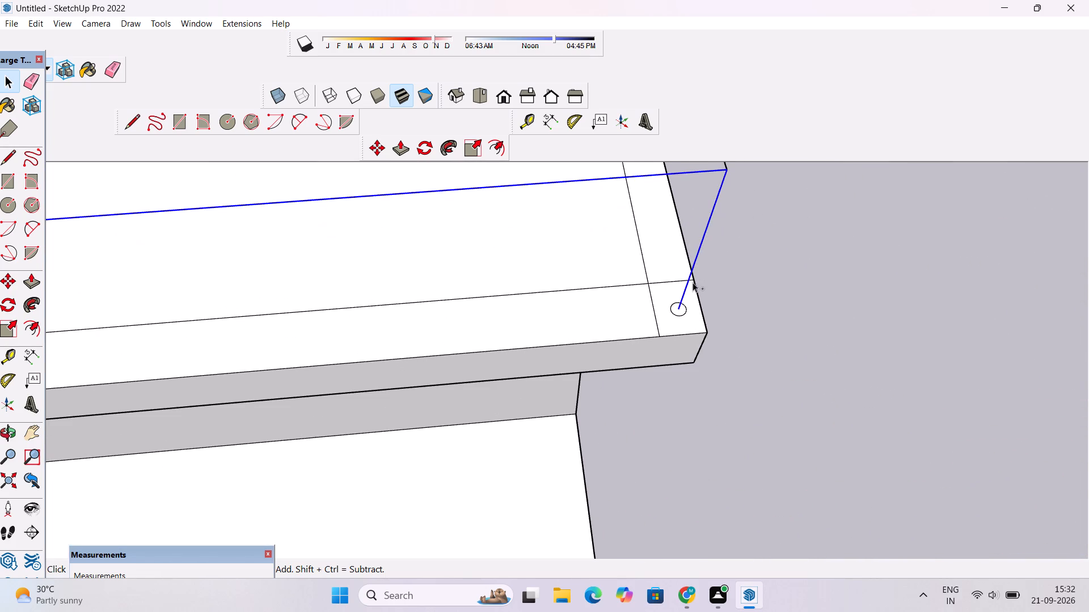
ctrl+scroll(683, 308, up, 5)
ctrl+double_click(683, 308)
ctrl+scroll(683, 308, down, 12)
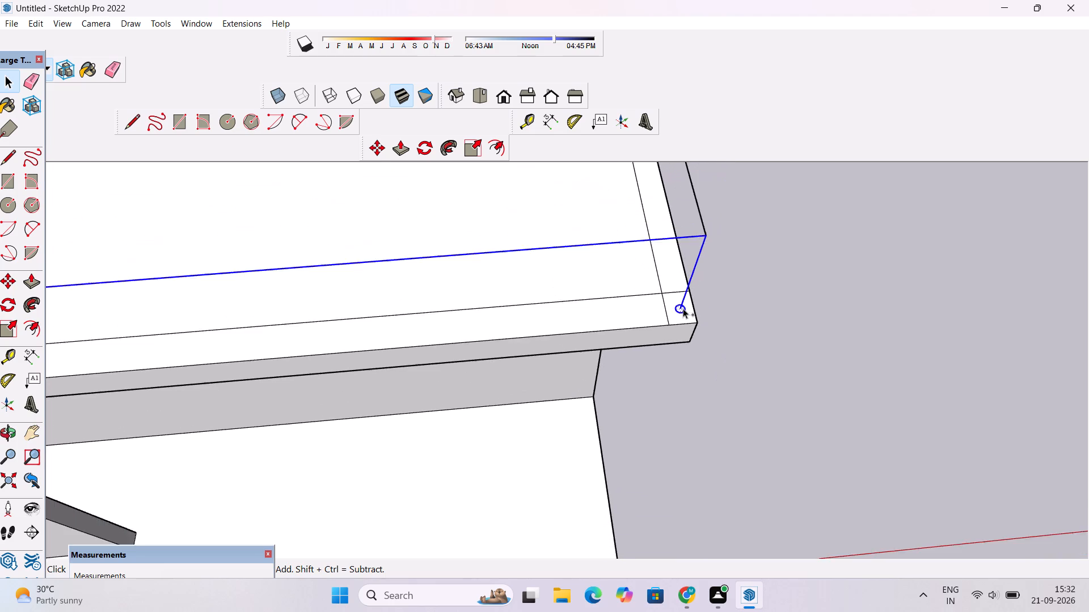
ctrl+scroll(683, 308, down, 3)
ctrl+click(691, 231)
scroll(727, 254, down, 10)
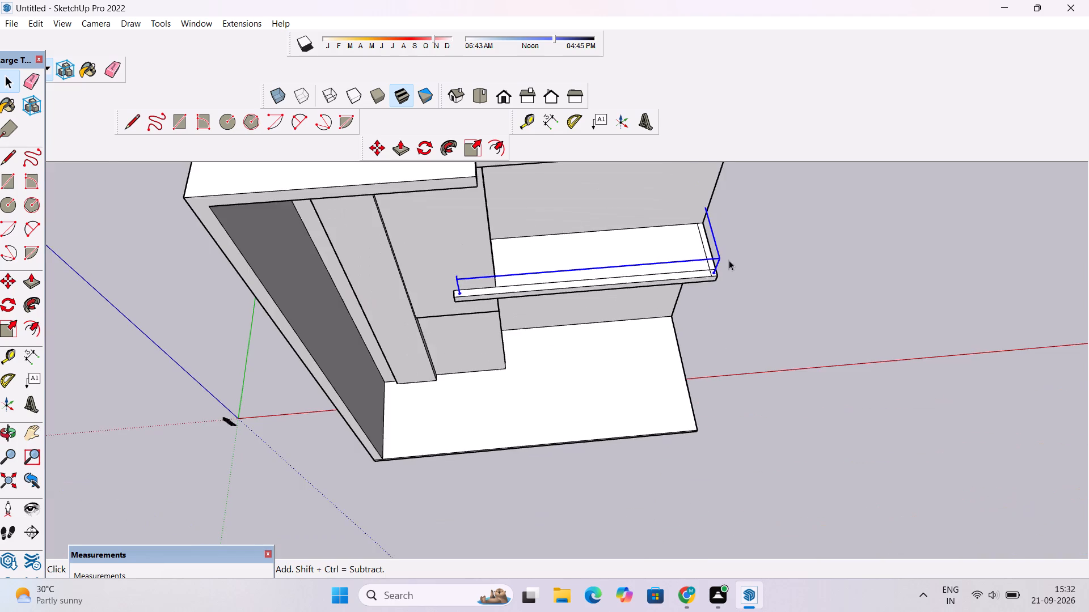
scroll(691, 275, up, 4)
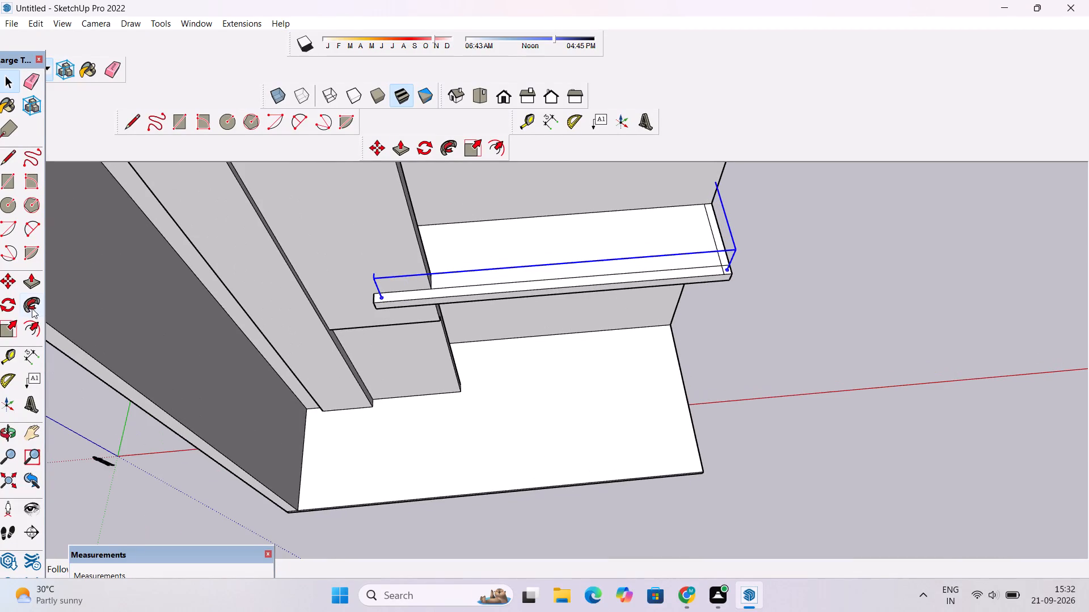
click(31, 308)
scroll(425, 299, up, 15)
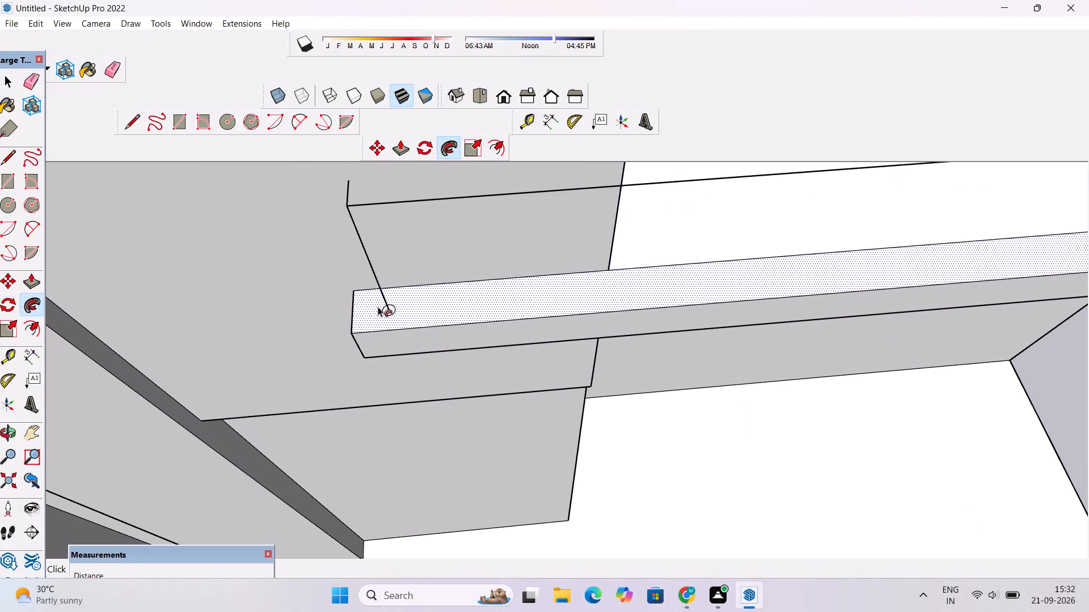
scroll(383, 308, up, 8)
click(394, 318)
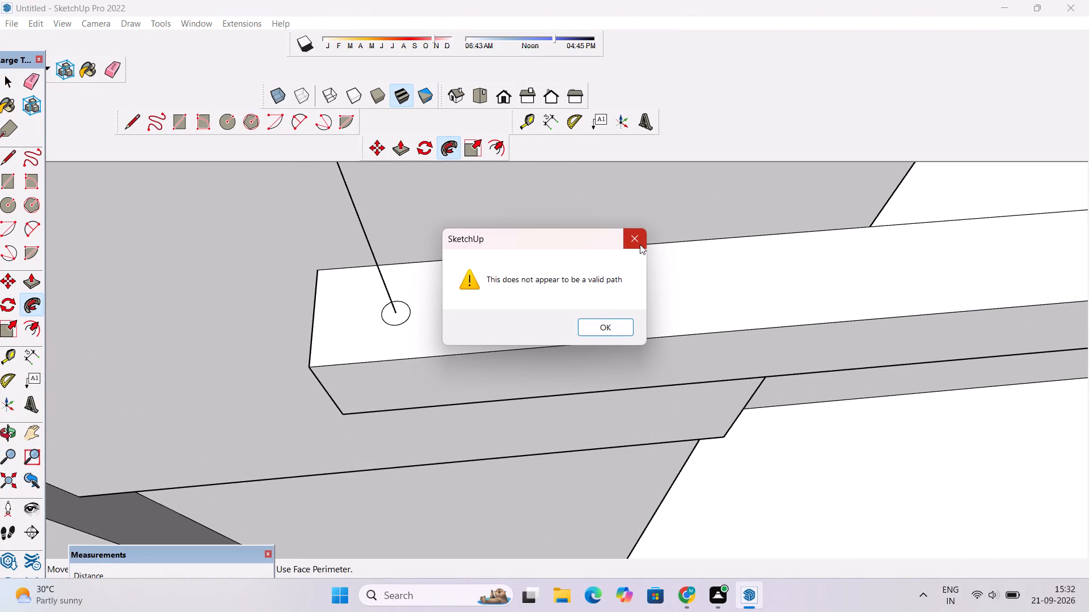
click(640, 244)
Sweep the circle at the front strip's free end with Follow Me along its vertical line and the short green-axis line.
key(space)
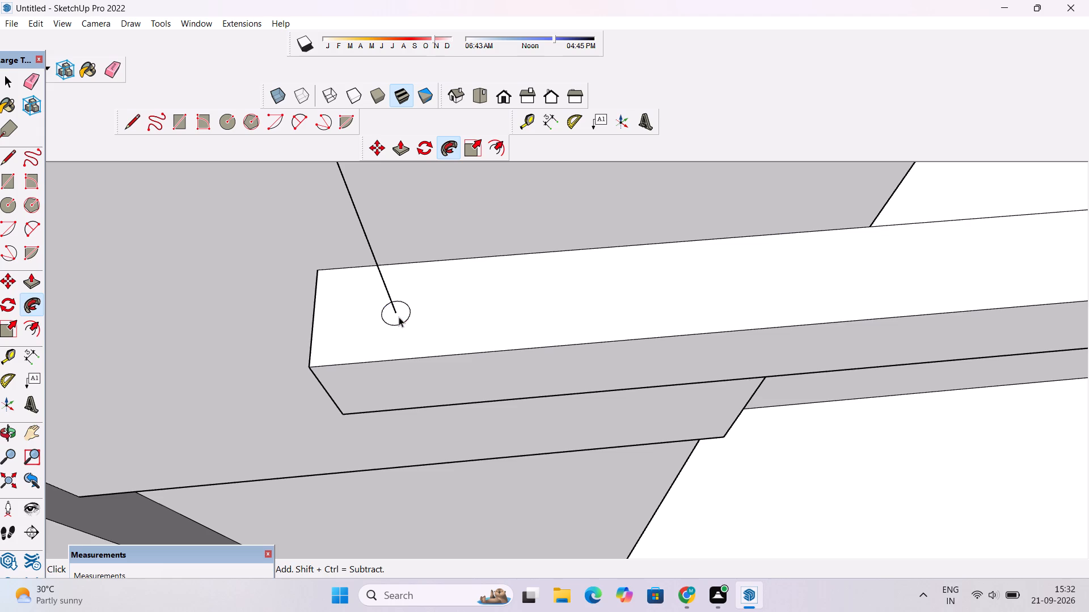
double_click(399, 317)
scroll(399, 317, down, 3)
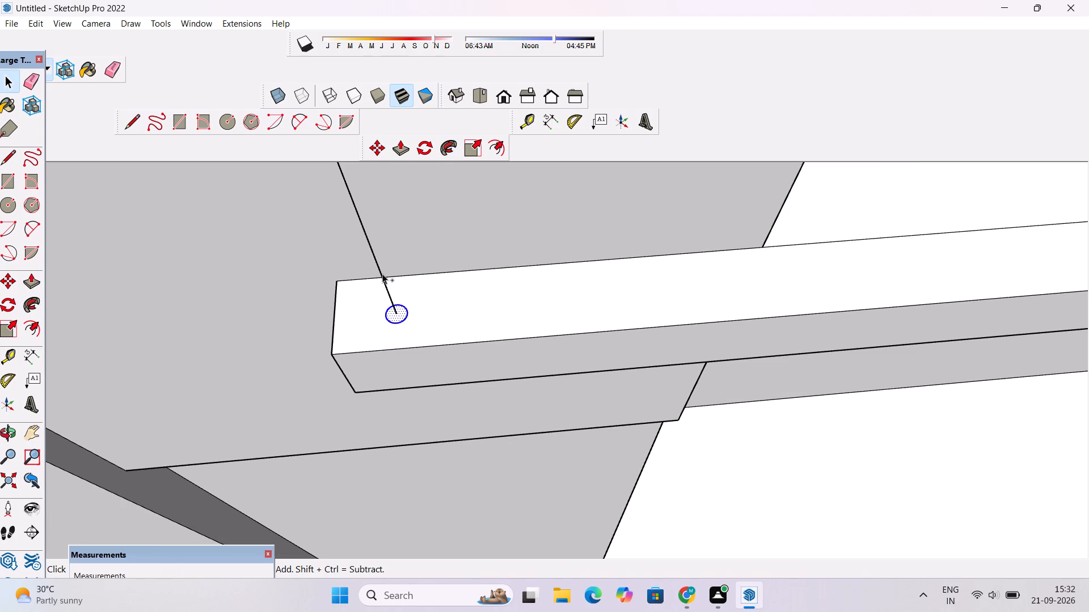
ctrl+click(382, 274)
ctrl+scroll(398, 288, down, 9)
ctrl+scroll(364, 227, up, 9)
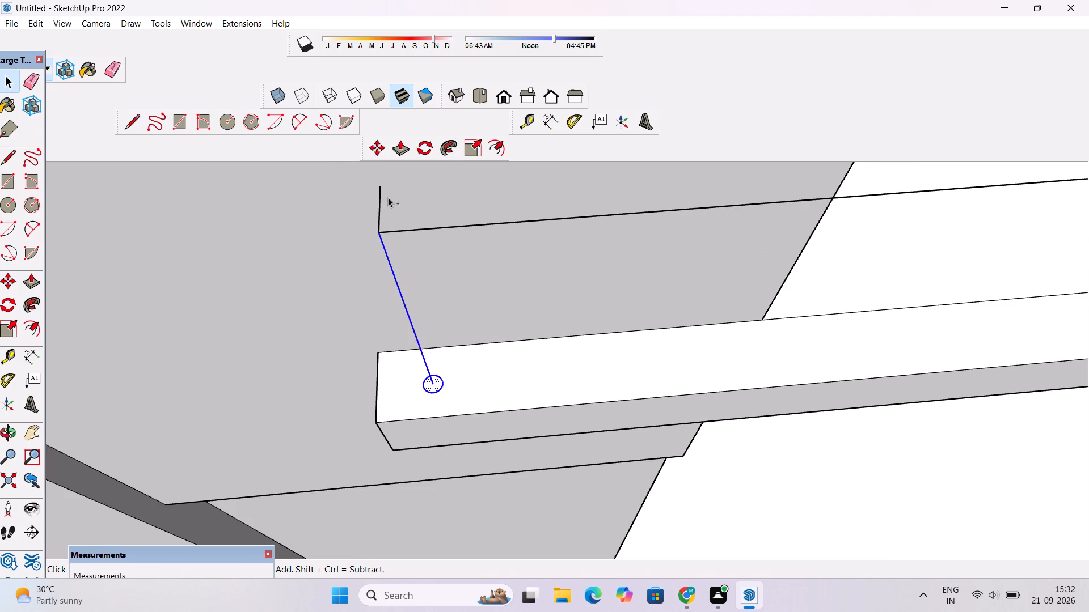
ctrl+click(379, 200)
click(36, 305)
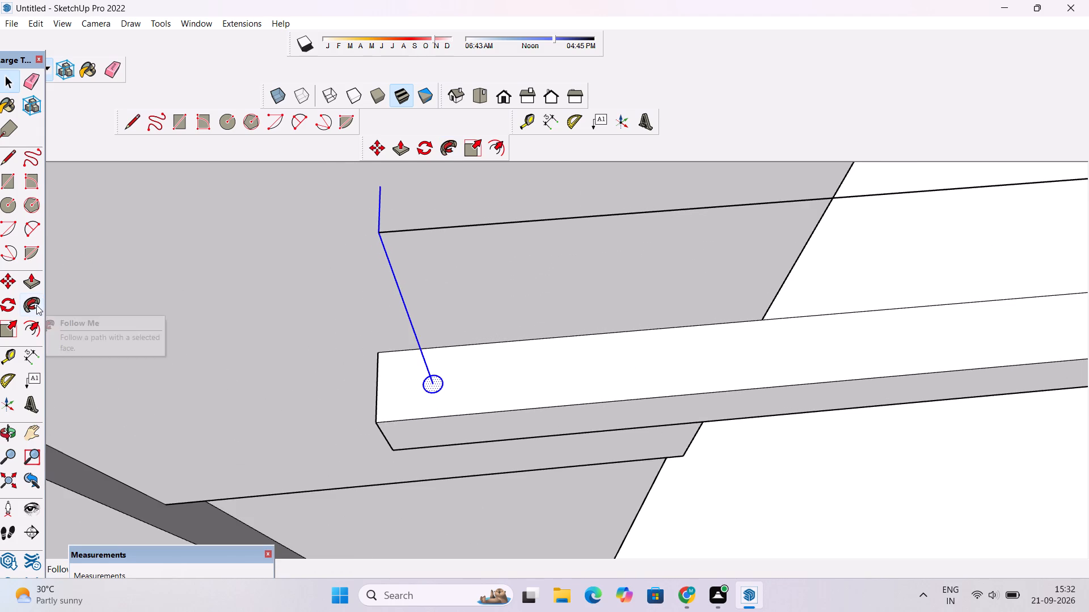
click(430, 382)
Sweep the outer corner's circle with Follow Me along its vertical line and the long horizontal line above the front strip.
scroll(280, 367, down, 3)
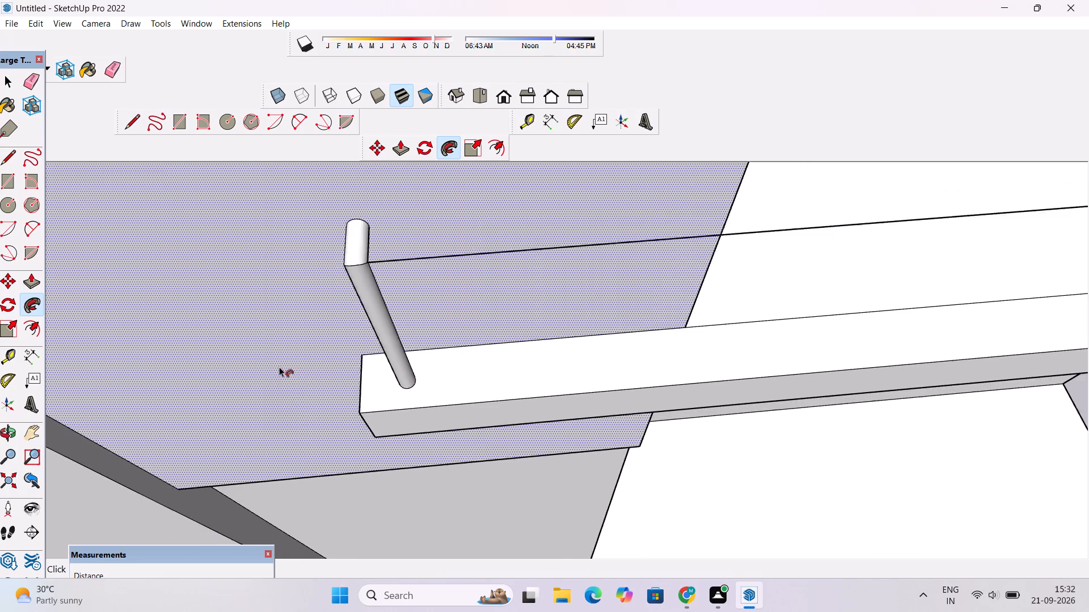
scroll(276, 362, down, 20)
scroll(638, 360, up, 6)
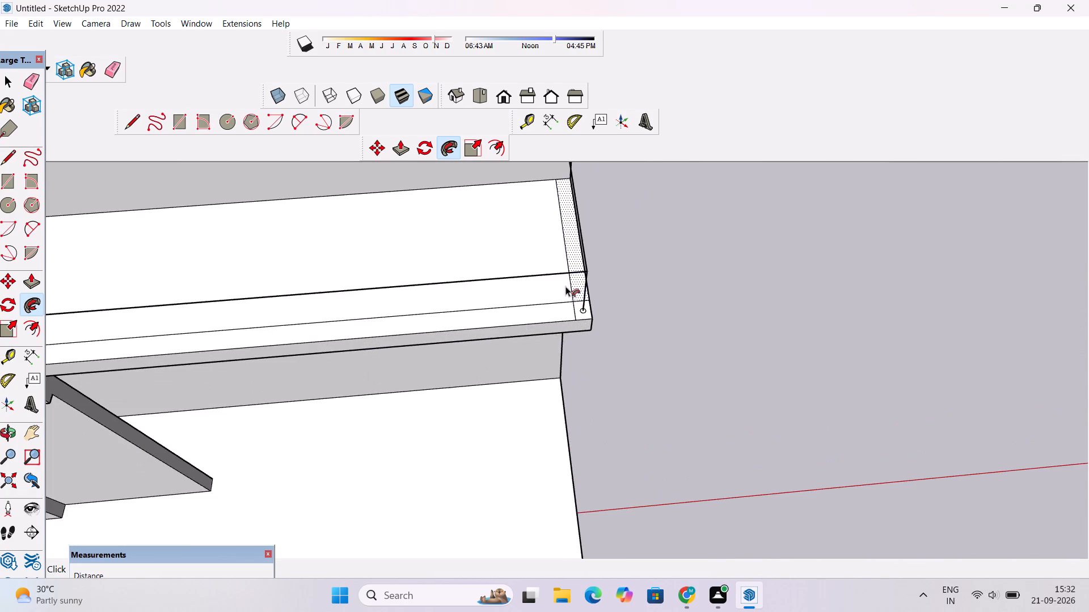
scroll(565, 286, up, 4)
key(space)
text(o)
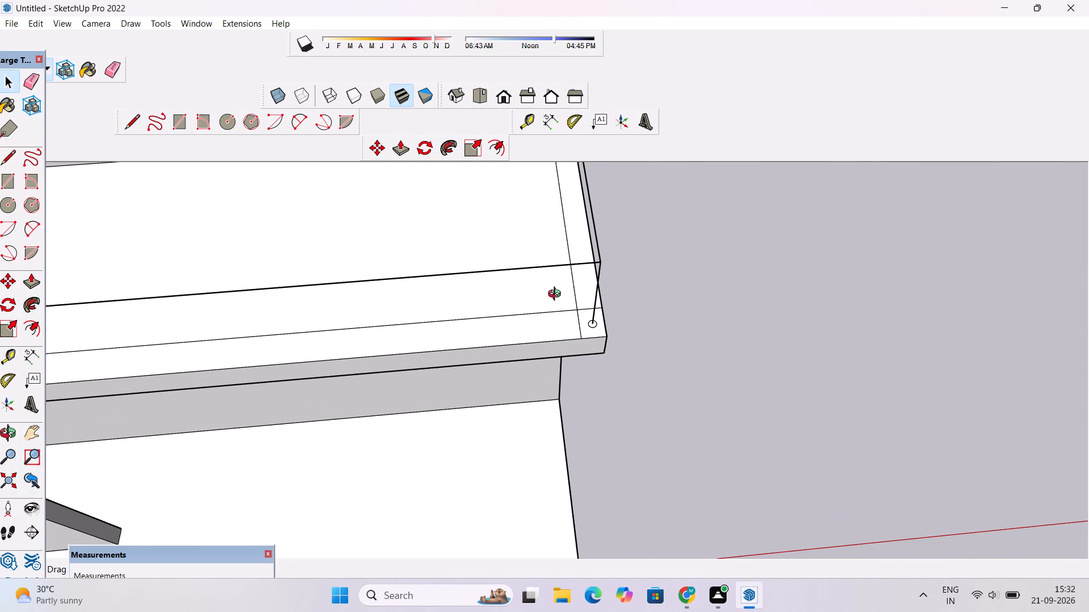
scroll(555, 297, down, 1)
shift+drag(553, 302, 550, 342)
shift+drag(513, 359, 614, 354)
scroll(586, 360, down, 5)
shift+drag(586, 356, 524, 348)
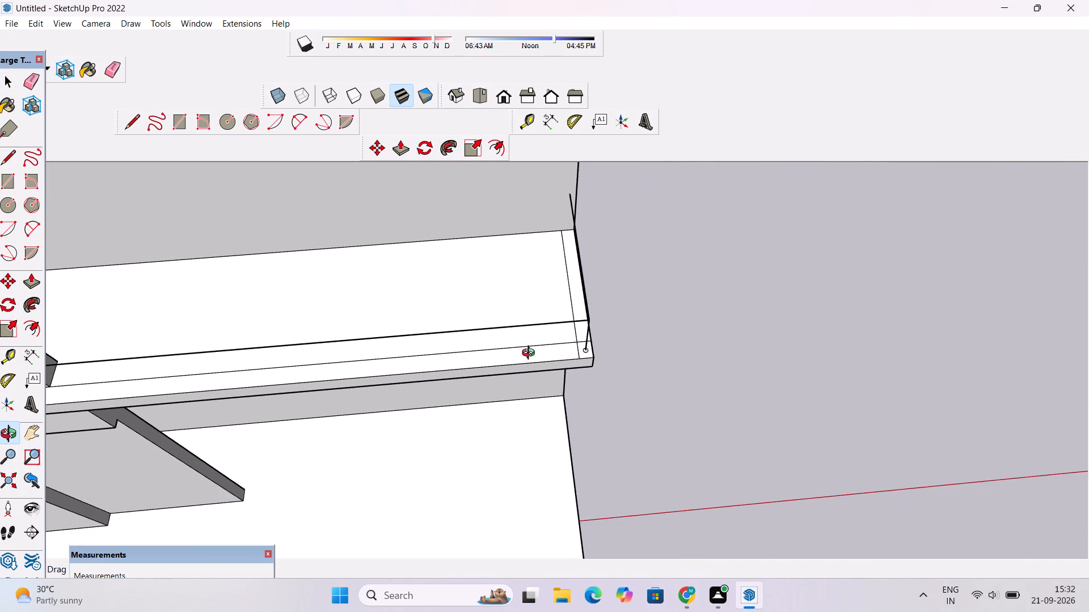
scroll(590, 357, up, 12)
key(space)
double_click(572, 349)
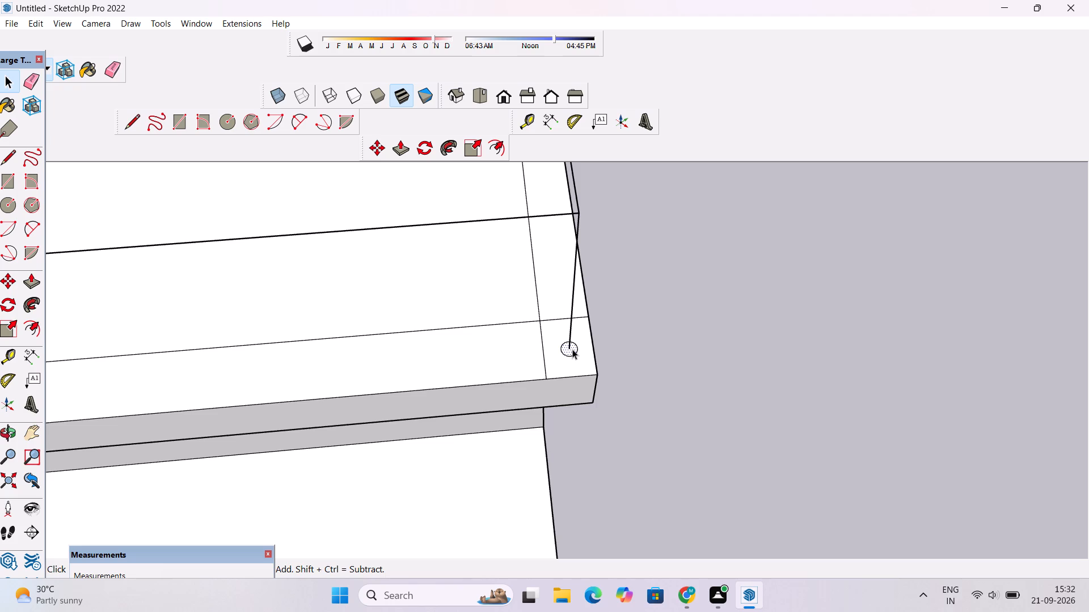
ctrl+click(573, 293)
ctrl+click(554, 215)
scroll(590, 260, down, 4)
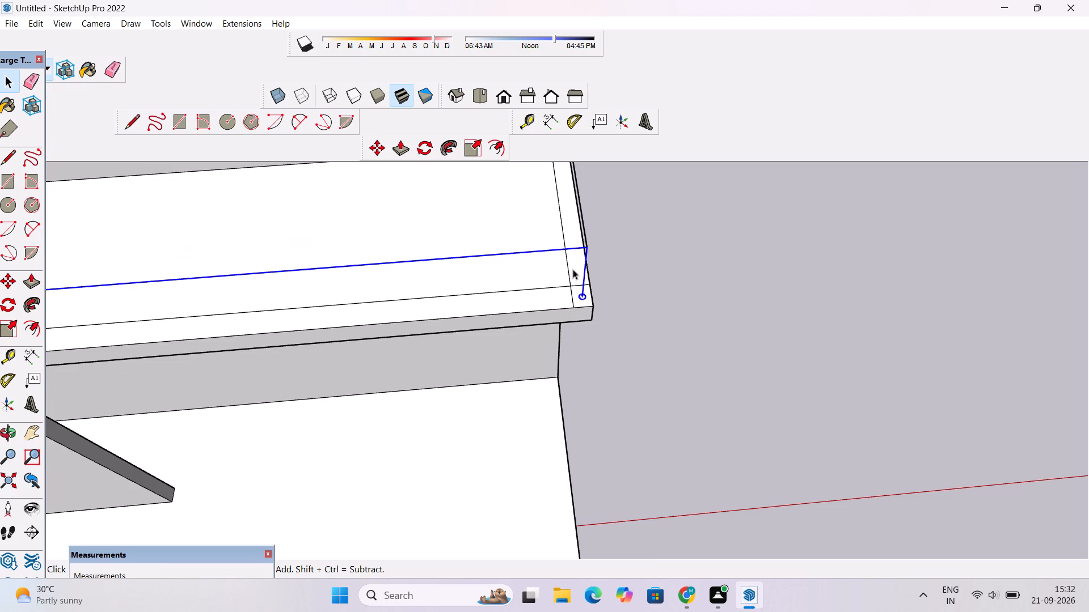
click(28, 304)
scroll(589, 300, up, 13)
click(579, 288)
Draw a circle of 3" radius on the building wall, centred on the end of the side railing line.
scroll(566, 291, down, 9)
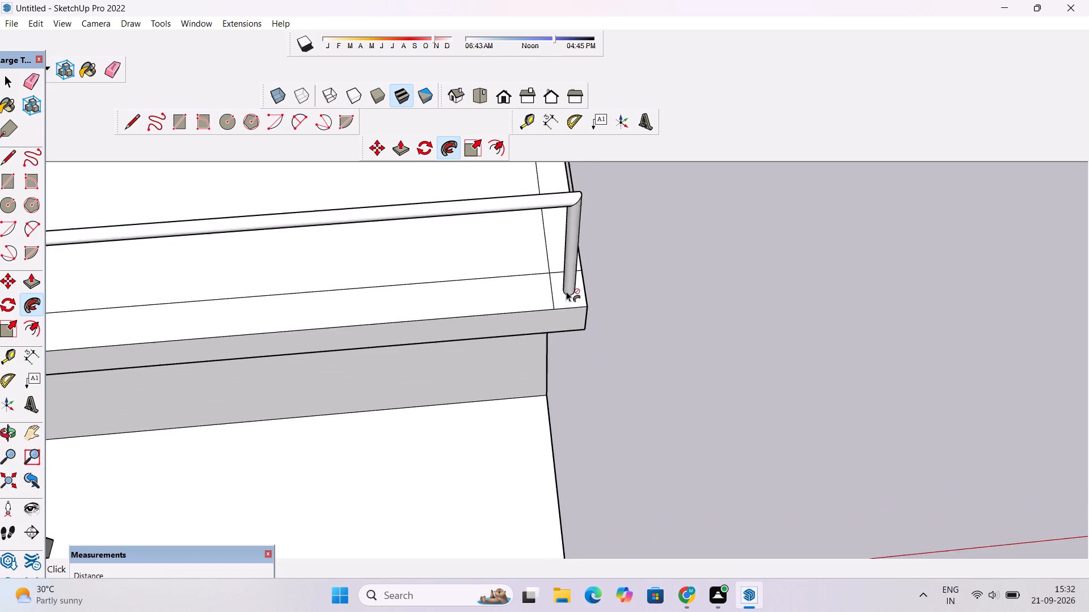
scroll(566, 291, down, 5)
key(o)
drag(712, 280, 653, 301)
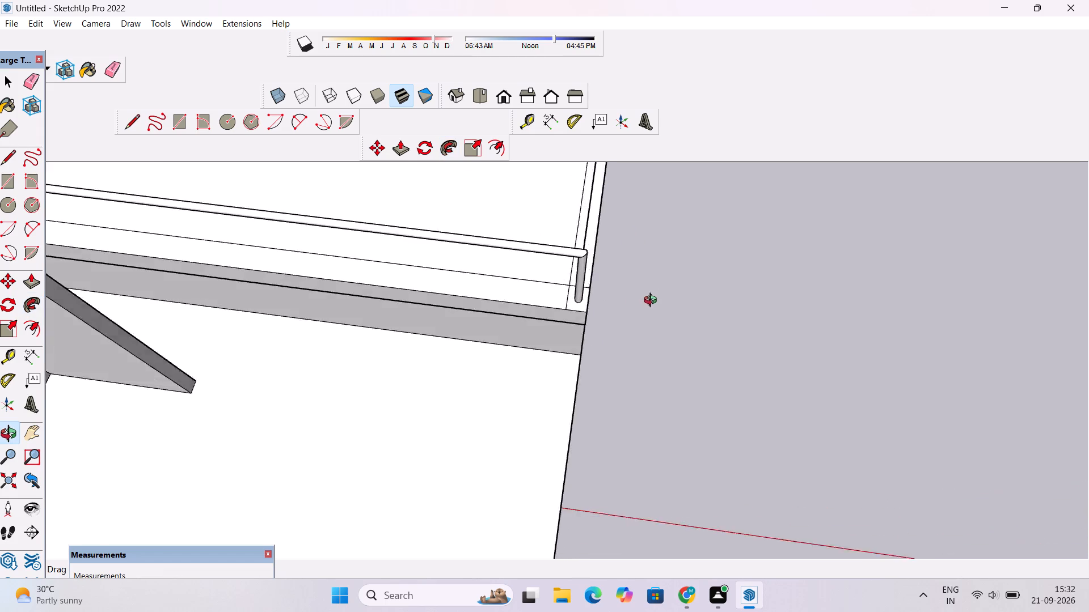
drag(653, 301, 567, 290)
shift+drag(611, 286, 594, 305)
scroll(593, 287, down, 4)
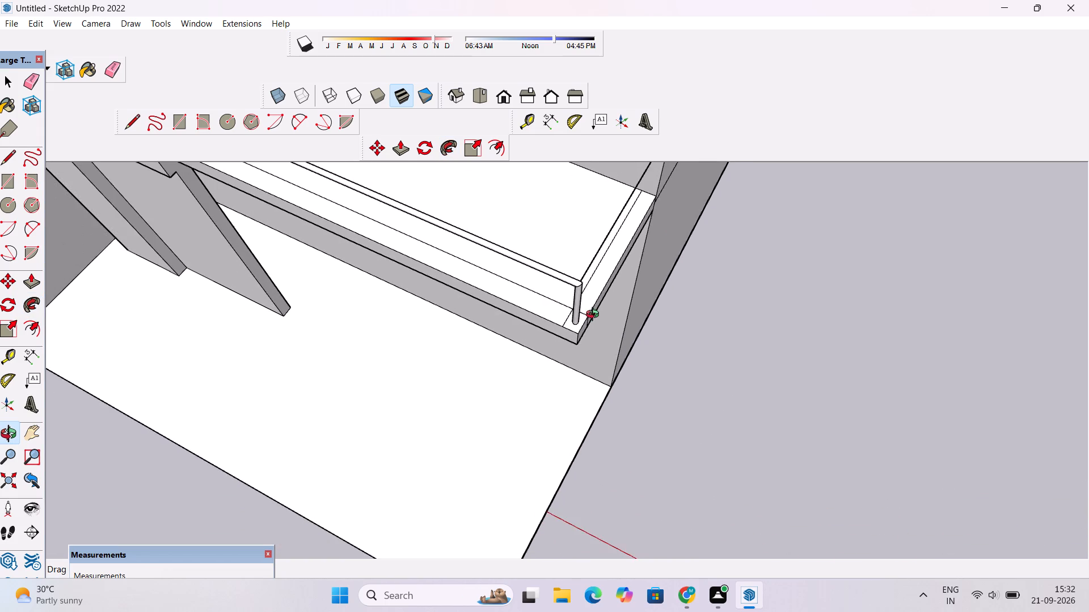
scroll(595, 316, down, 8)
shift+drag(583, 278, 557, 364)
shift+scroll(557, 365, up, 8)
shift+drag(644, 307, 624, 335)
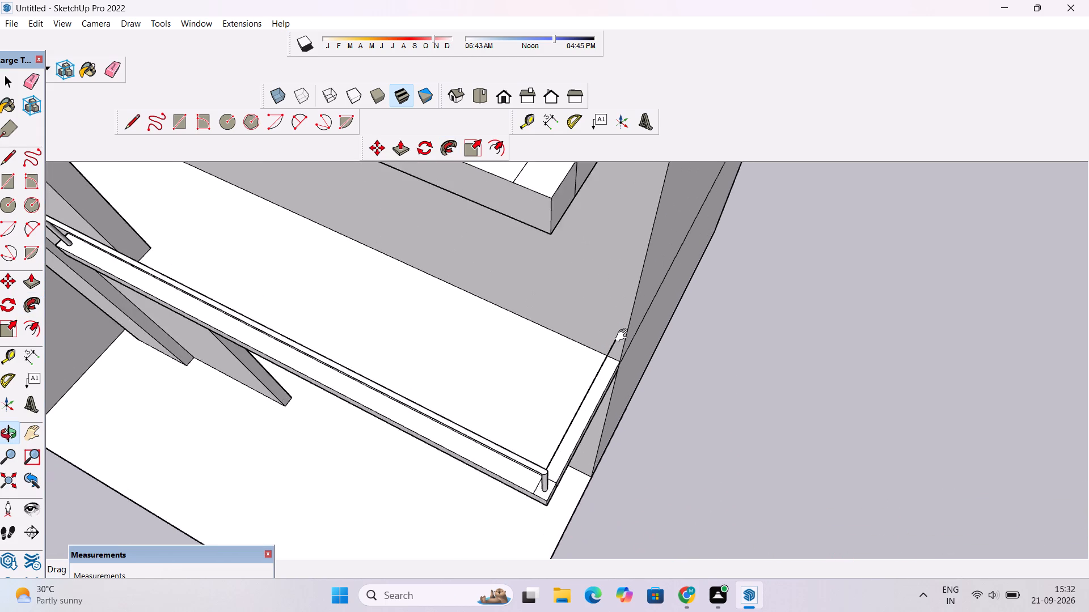
shift+scroll(619, 343, up, 9)
key(c)
scroll(617, 322, up, 4)
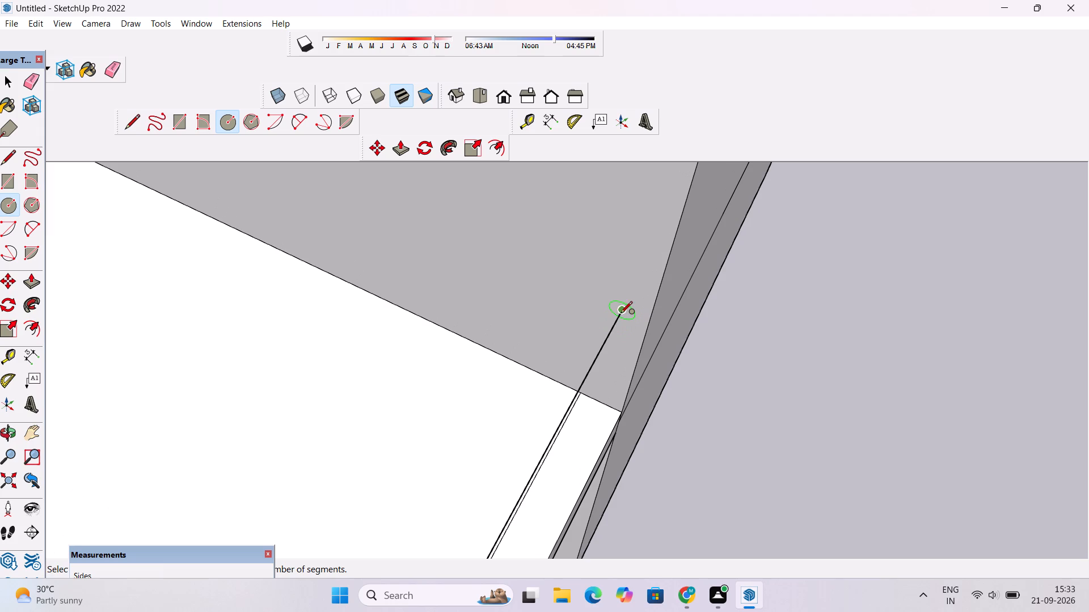
click(622, 311)
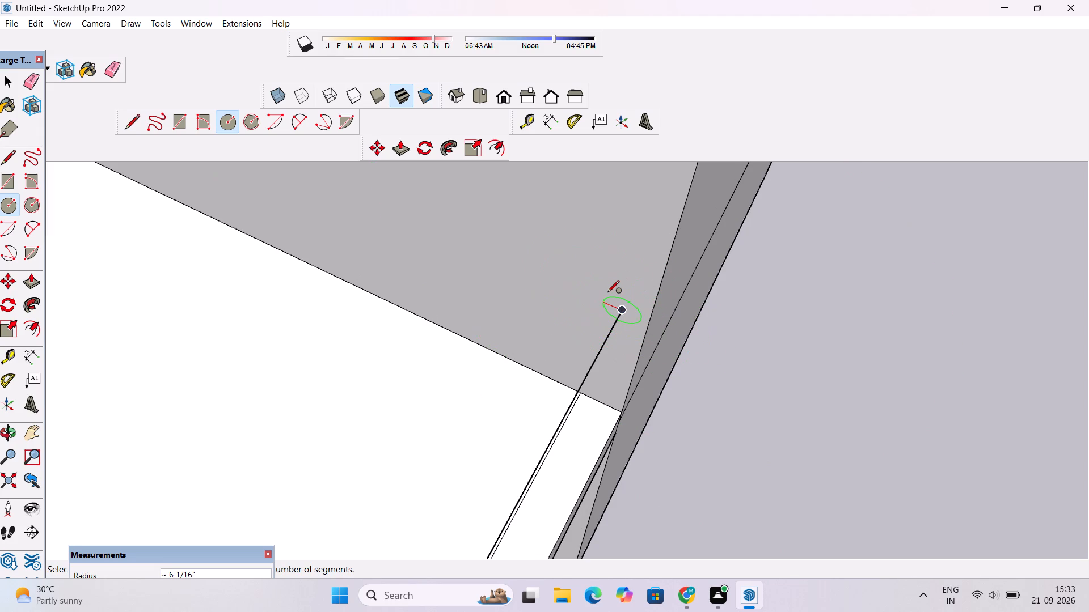
text(3")
key(Return)
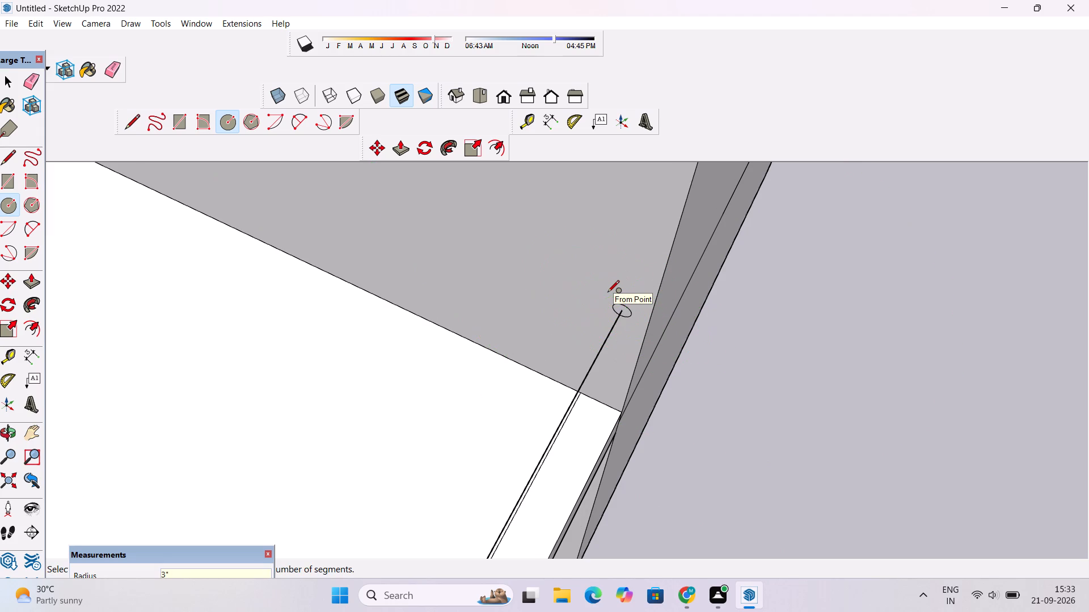
Sweep the wall circle with Follow Me along the side railing line to the lower balcony's outer corner.
scroll(614, 300, up, 1)
key(space)
scroll(618, 348, up, 7)
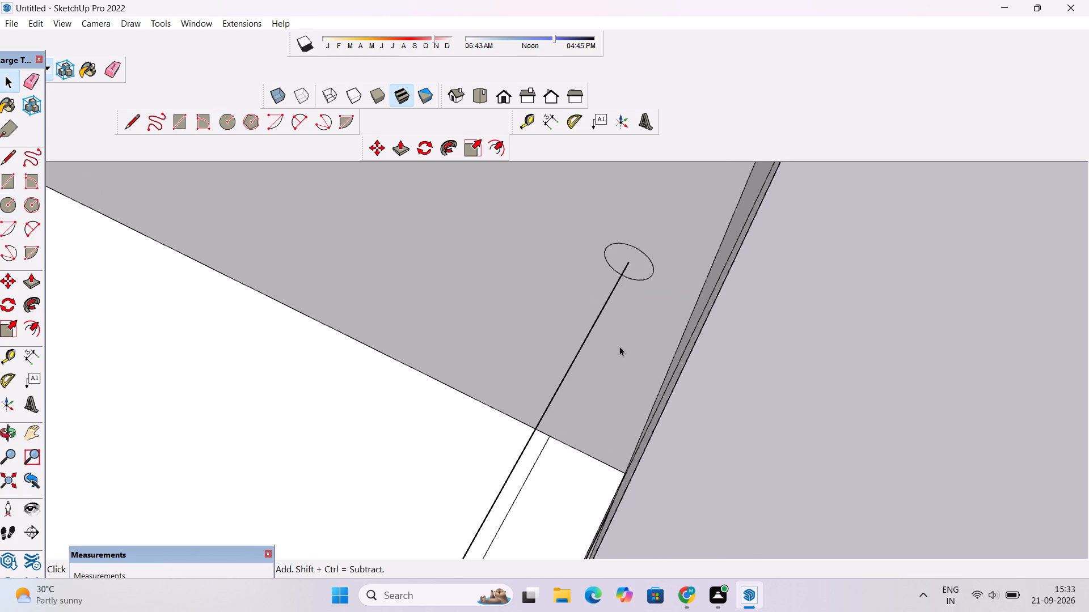
scroll(619, 346, up, 2)
ctrl+double_click(645, 235)
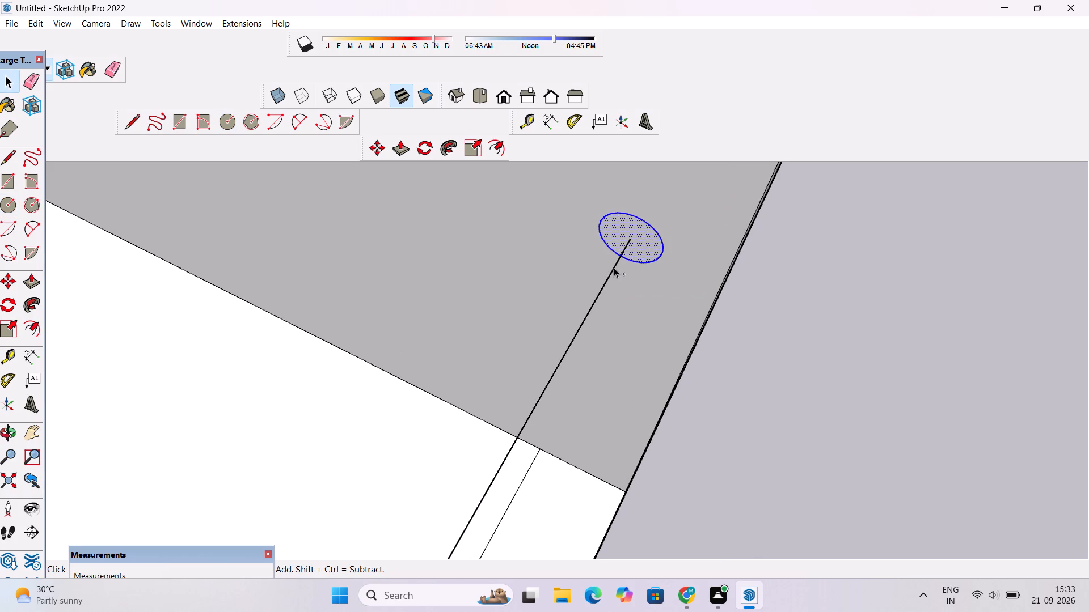
ctrl+click(614, 267)
click(39, 306)
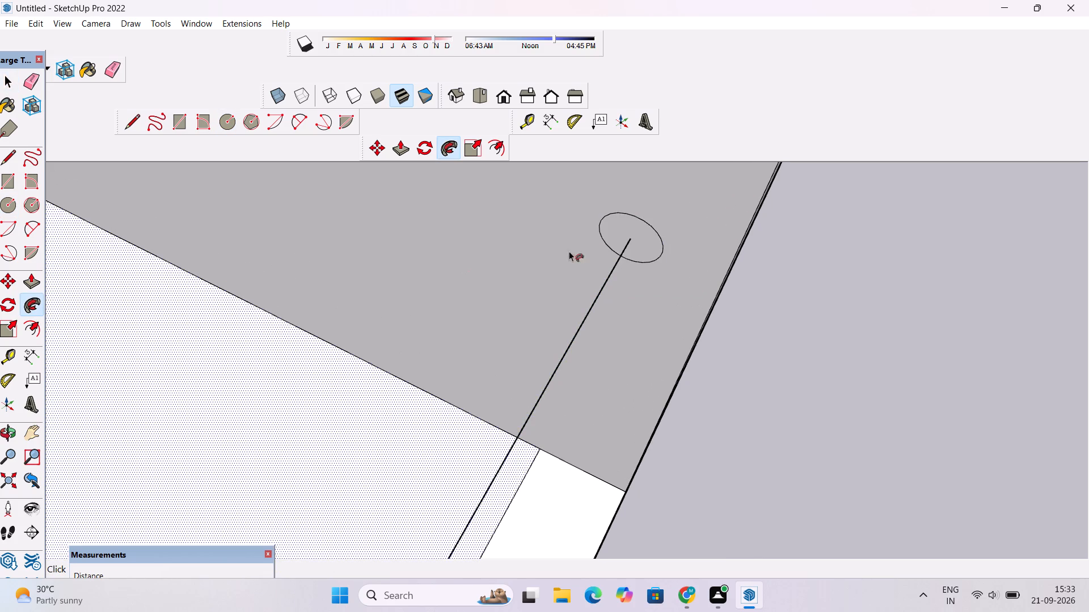
click(628, 238)
Examine the lower balcony's swept railing, the upper balcony strip and the canopy from several sides.
scroll(629, 238, down, 20)
scroll(629, 238, down, 7)
key(o)
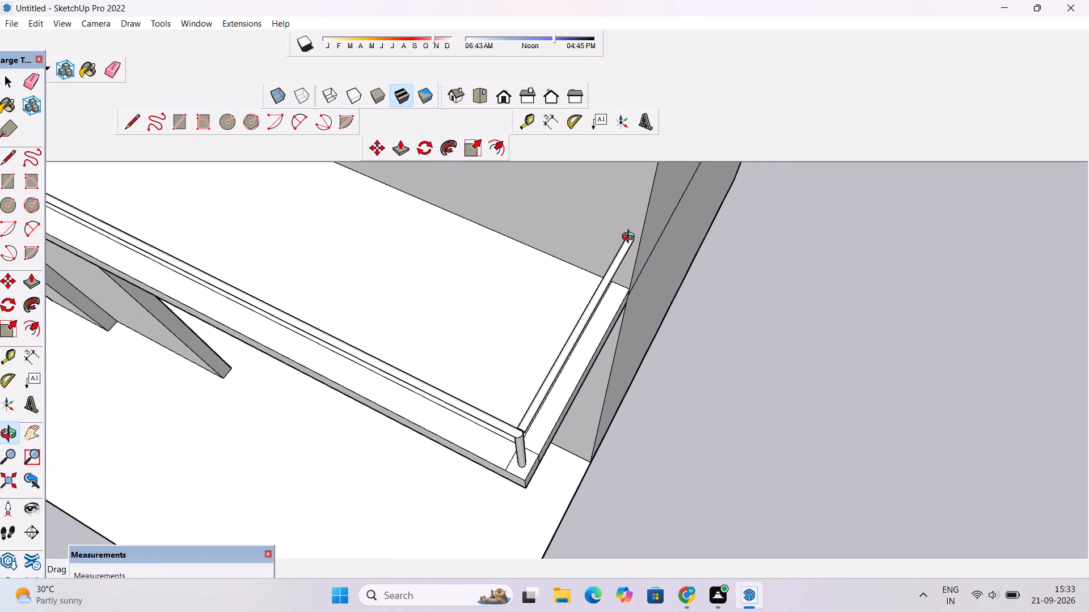
drag(506, 378, 557, 312)
scroll(557, 312, down, 7)
scroll(556, 302, up, 2)
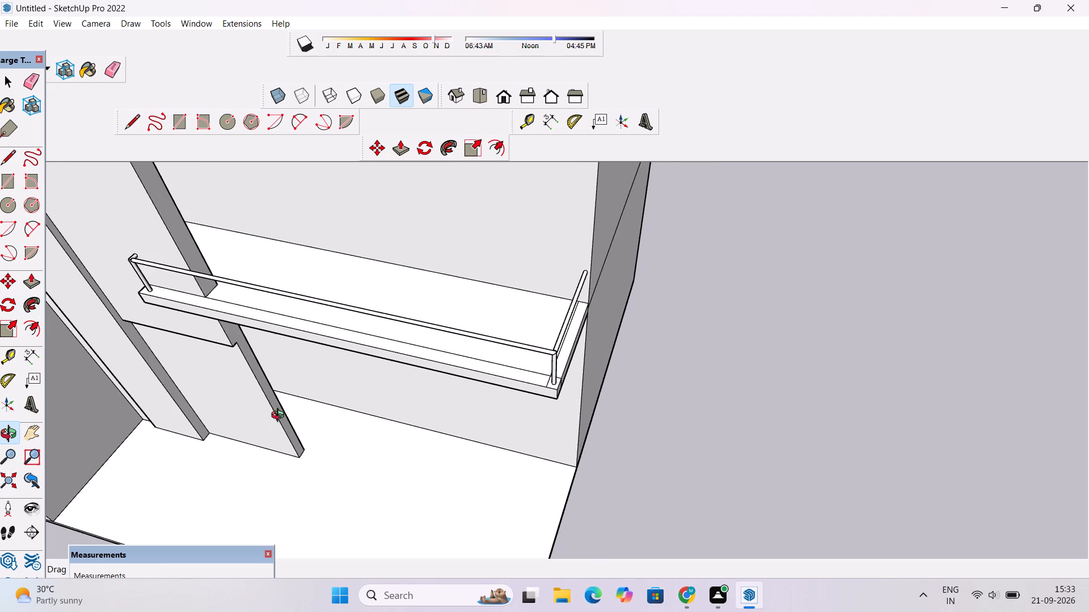
drag(302, 401, 406, 348)
scroll(407, 347, down, 5)
drag(376, 388, 488, 334)
scroll(488, 334, up, 1)
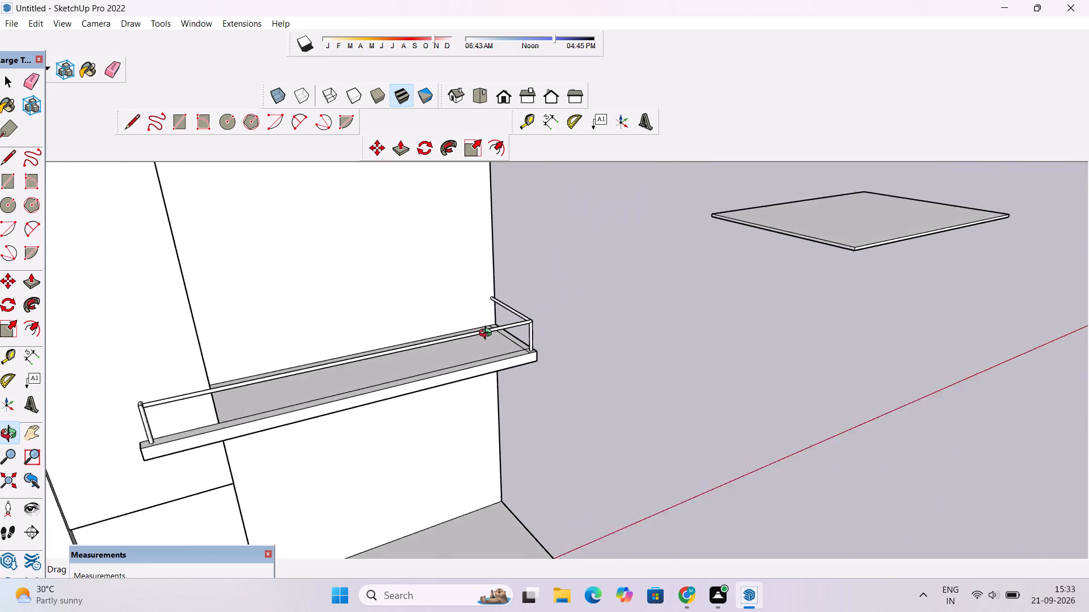
scroll(488, 334, up, 2)
scroll(482, 342, down, 3)
scroll(482, 342, up, 4)
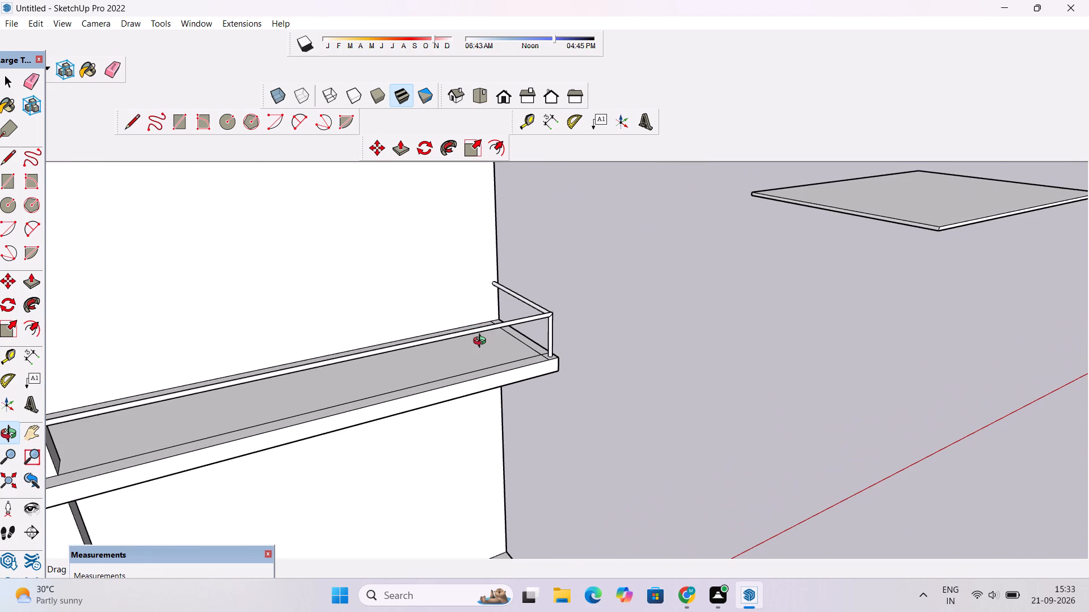
scroll(482, 344, down, 3)
drag(444, 398, 407, 405)
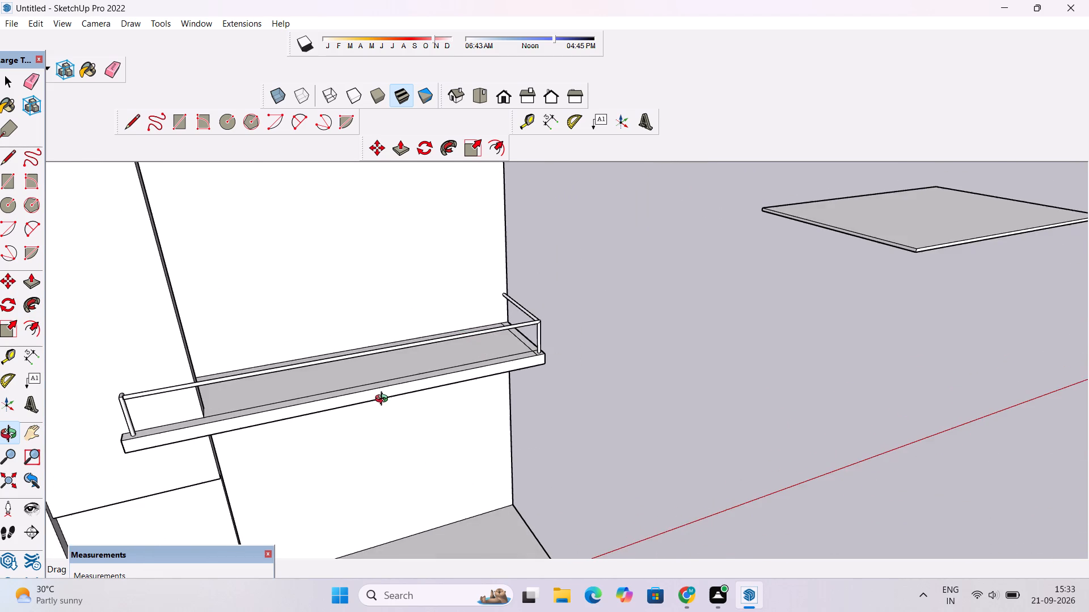
shift+drag(405, 398, 470, 418)
scroll(474, 418, down, 6)
drag(607, 420, 494, 411)
scroll(474, 388, down, 5)
shift+drag(474, 388, 522, 486)
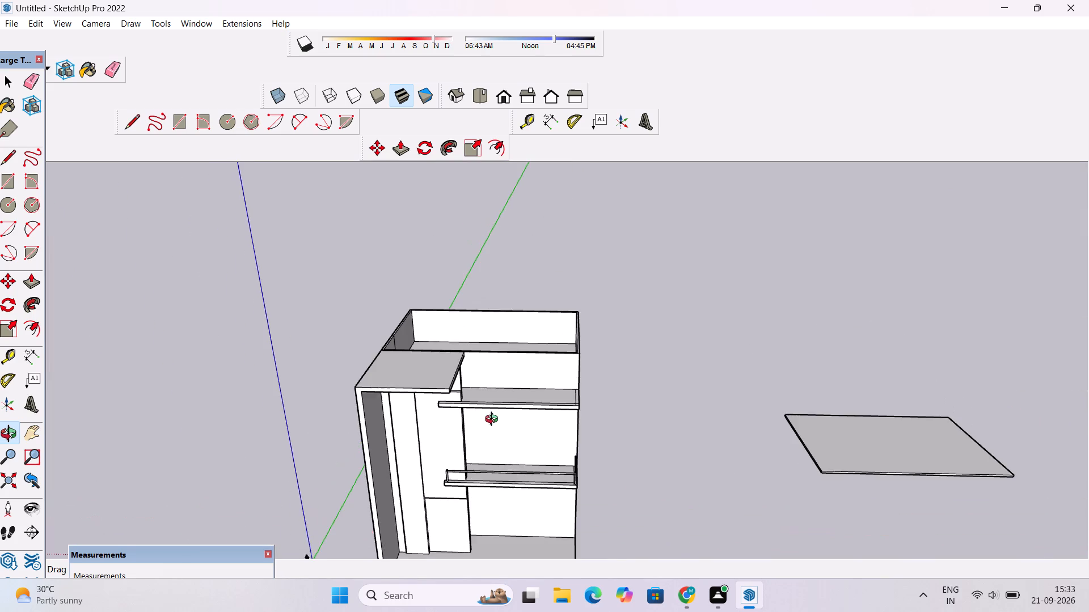
scroll(494, 420, up, 4)
drag(493, 419, 397, 381)
scroll(395, 363, up, 8)
click(434, 350)
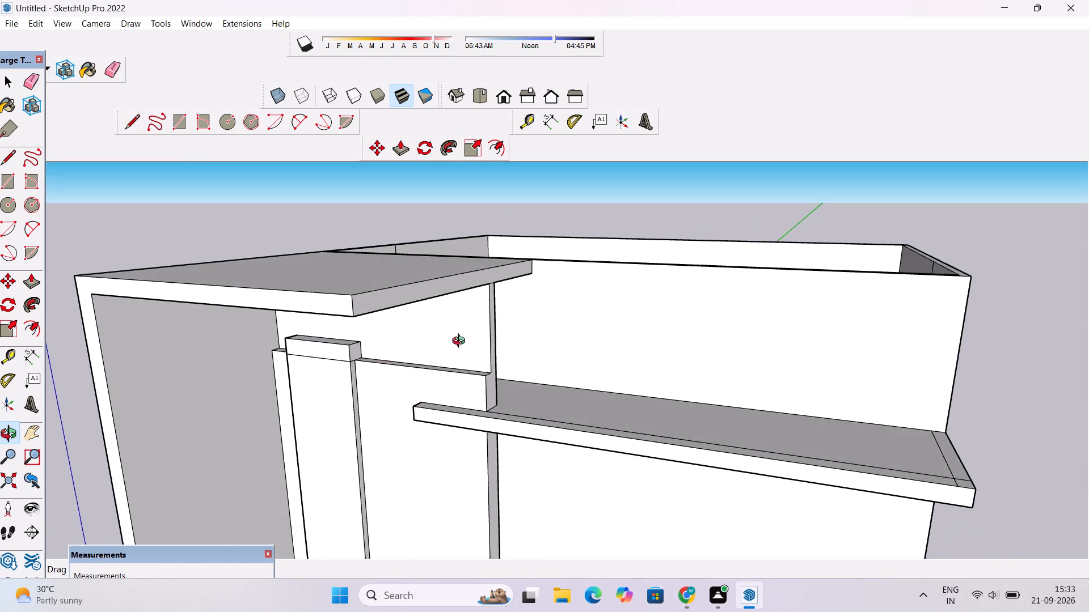
drag(513, 333, 597, 381)
drag(495, 476, 467, 398)
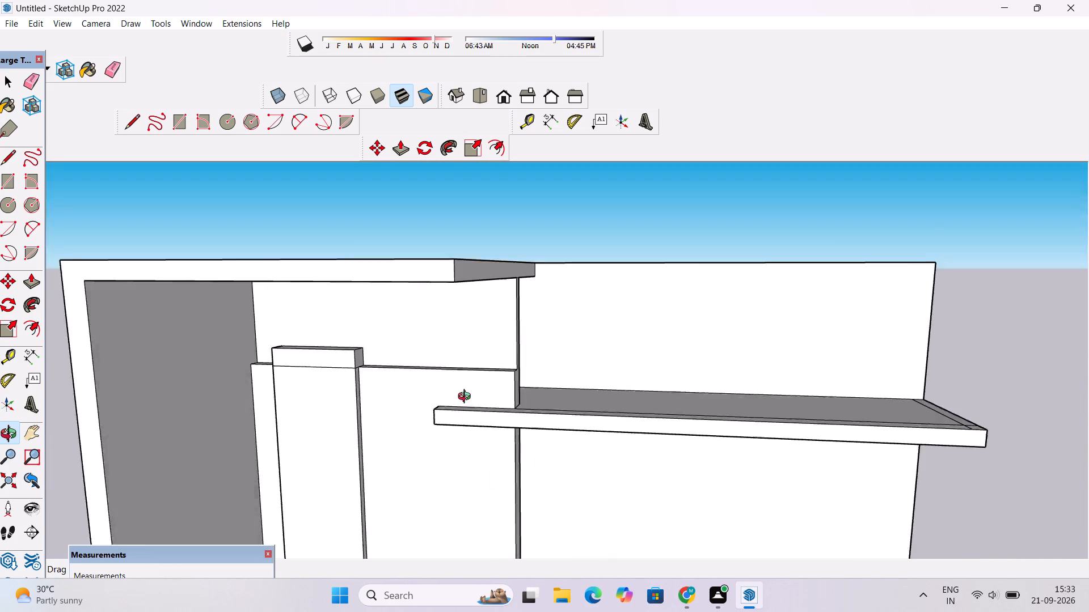
drag(467, 398, 512, 246)
scroll(506, 272, down, 4)
drag(503, 301, 490, 375)
scroll(490, 375, down, 6)
drag(535, 350, 524, 388)
scroll(514, 352, down, 1)
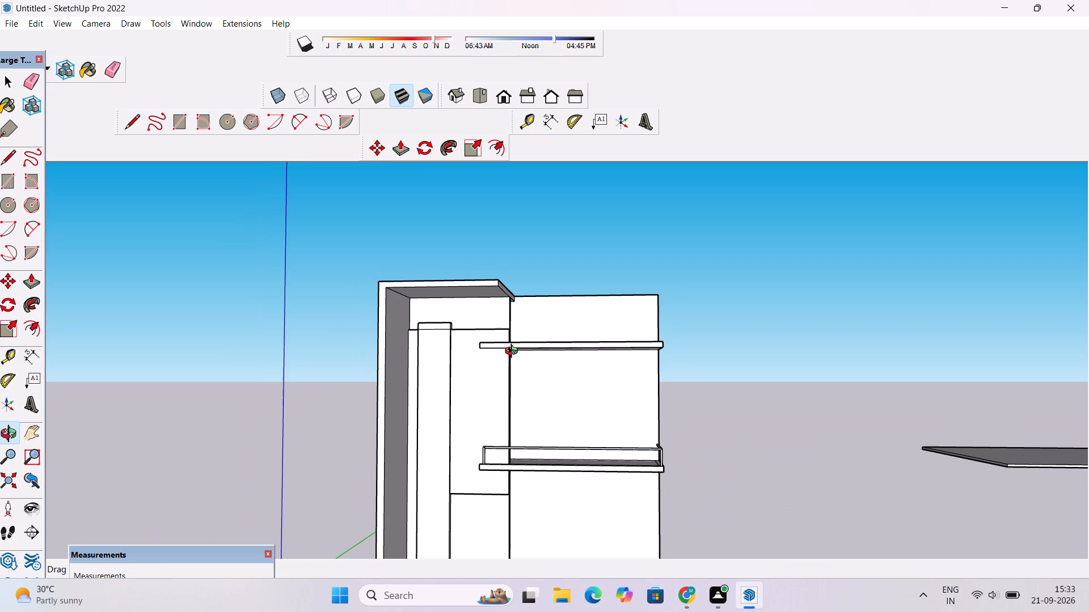
scroll(514, 352, down, 7)
drag(516, 353, 527, 450)
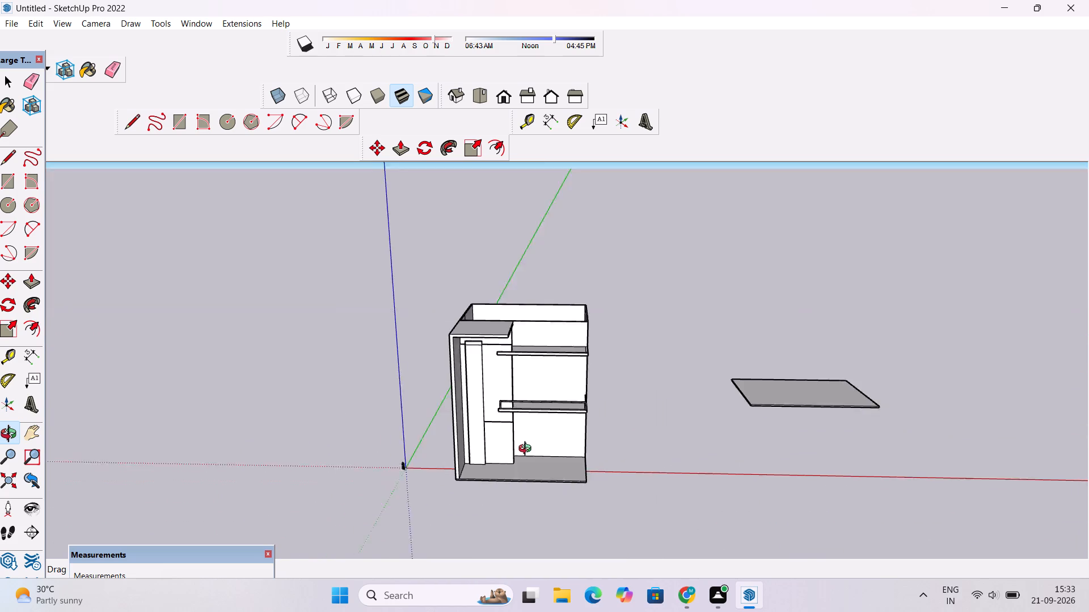
drag(527, 450, 519, 478)
Push the front face of the canopy and its side wall back 10' towards the building.
scroll(433, 329, up, 9)
drag(449, 389, 667, 395)
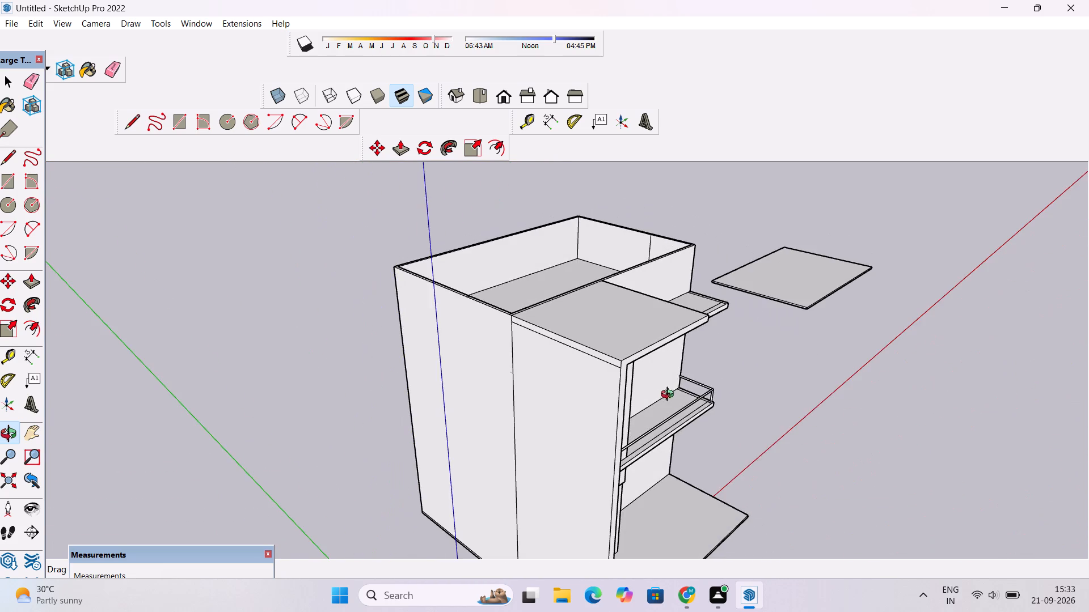
drag(627, 454, 531, 440)
shift+drag(555, 461, 536, 438)
drag(551, 509, 492, 435)
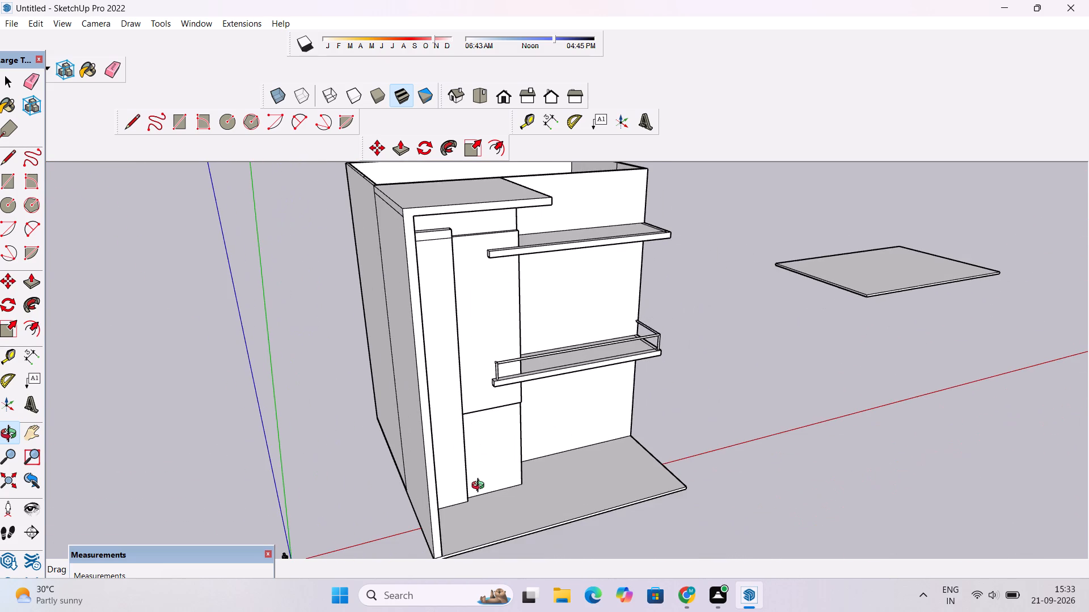
scroll(480, 487, up, 1)
key(p)
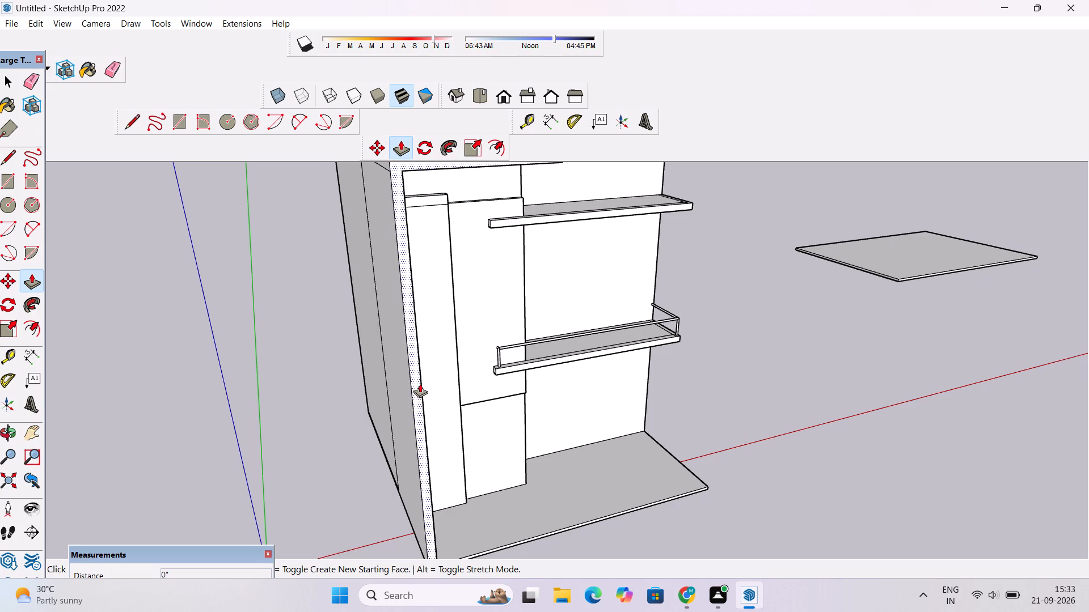
click(418, 388)
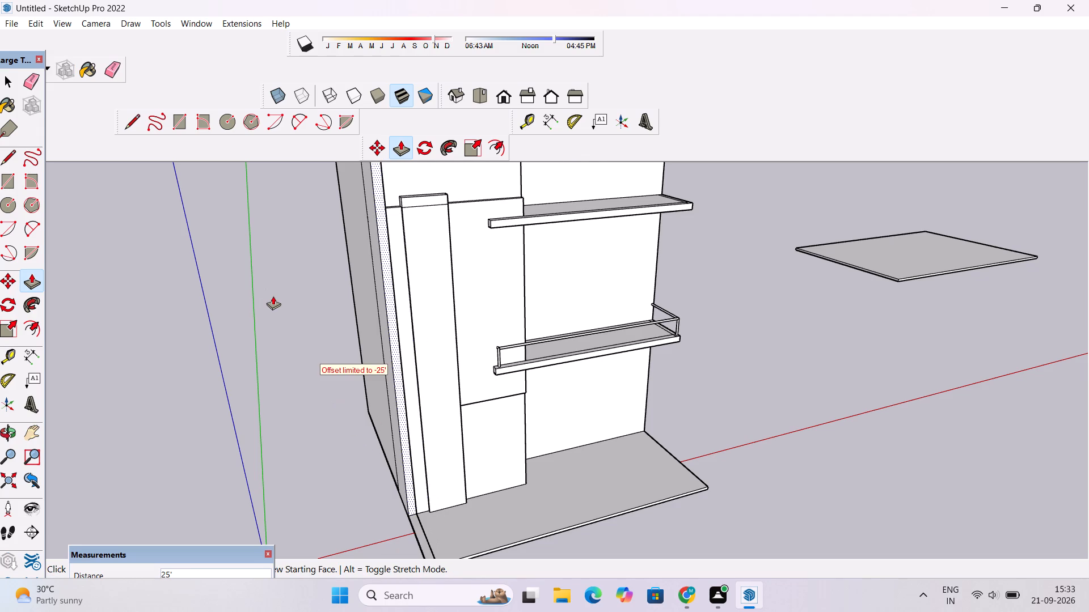
text(10')
key(Return)
Examine the shortened canopy, its side wall and the balcony strips from several sides.
key(o)
scroll(273, 296, down, 7)
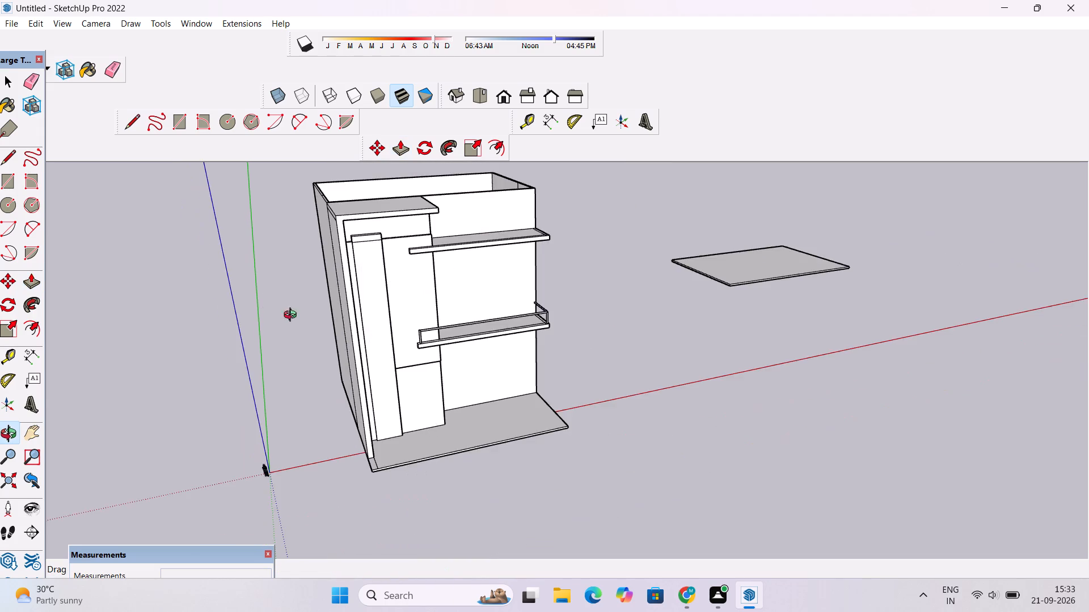
drag(388, 360, 225, 379)
scroll(431, 347, up, 4)
drag(399, 408, 480, 430)
shift+drag(422, 436, 425, 396)
scroll(425, 390, down, 6)
drag(450, 419, 450, 259)
scroll(450, 258, up, 6)
scroll(444, 280, down, 1)
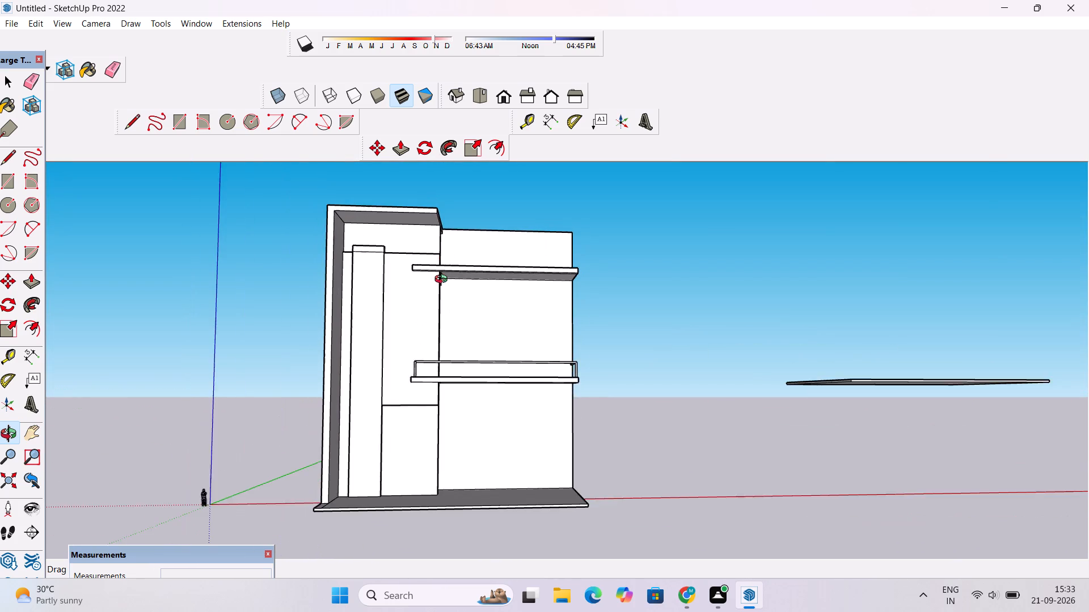
scroll(444, 280, down, 4)
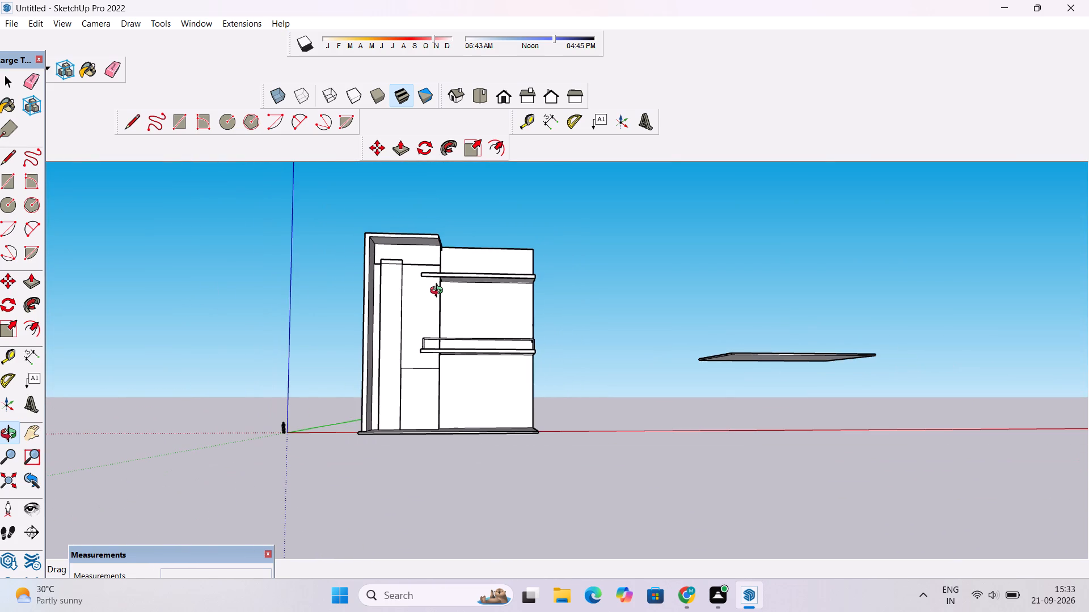
scroll(439, 292, down, 3)
drag(463, 286, 436, 377)
Draw a circle of 3" radius on top of the upper balcony's front strip, near its free end by the canopy.
scroll(423, 250, up, 10)
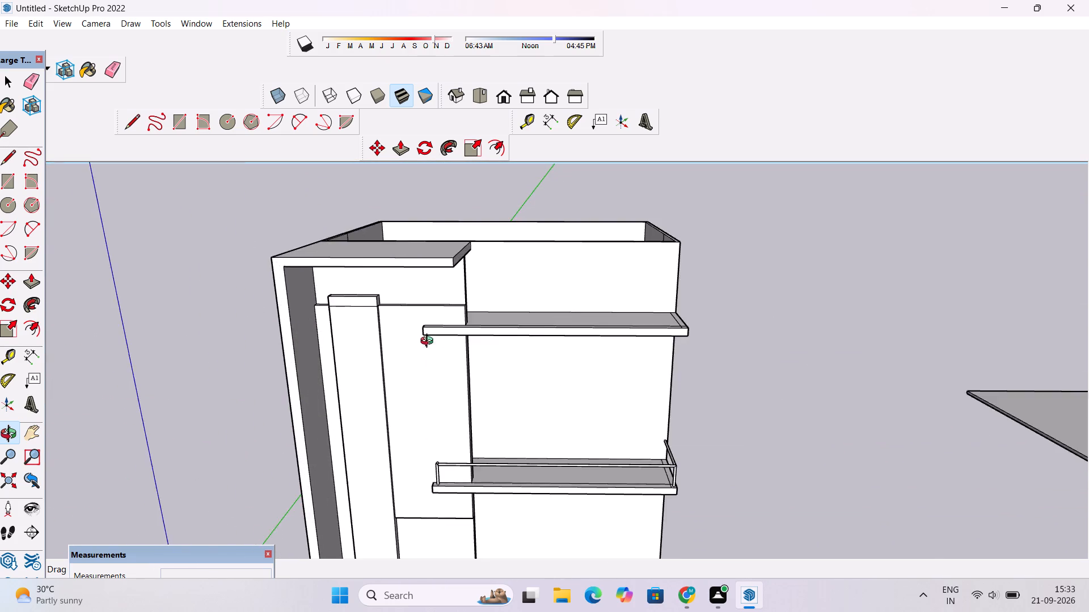
drag(445, 355, 496, 418)
drag(547, 431, 549, 335)
scroll(621, 310, up, 2)
drag(624, 337, 571, 427)
shift+drag(651, 382, 590, 430)
scroll(621, 386, up, 4)
drag(632, 393, 635, 416)
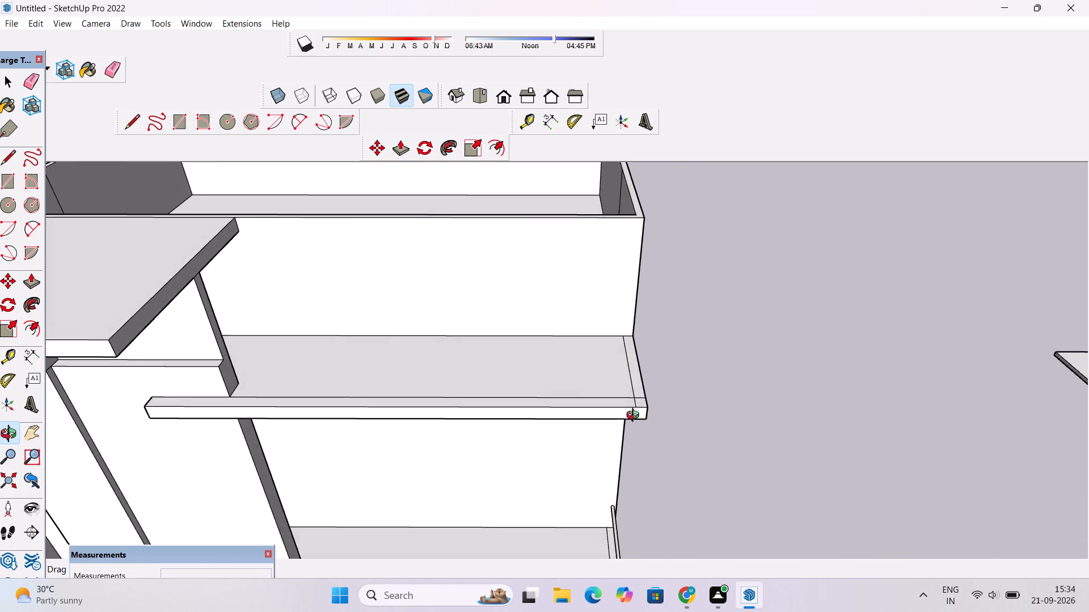
shift+drag(415, 389, 631, 411)
drag(364, 442, 365, 510)
drag(390, 467, 400, 395)
scroll(404, 453, up, 2)
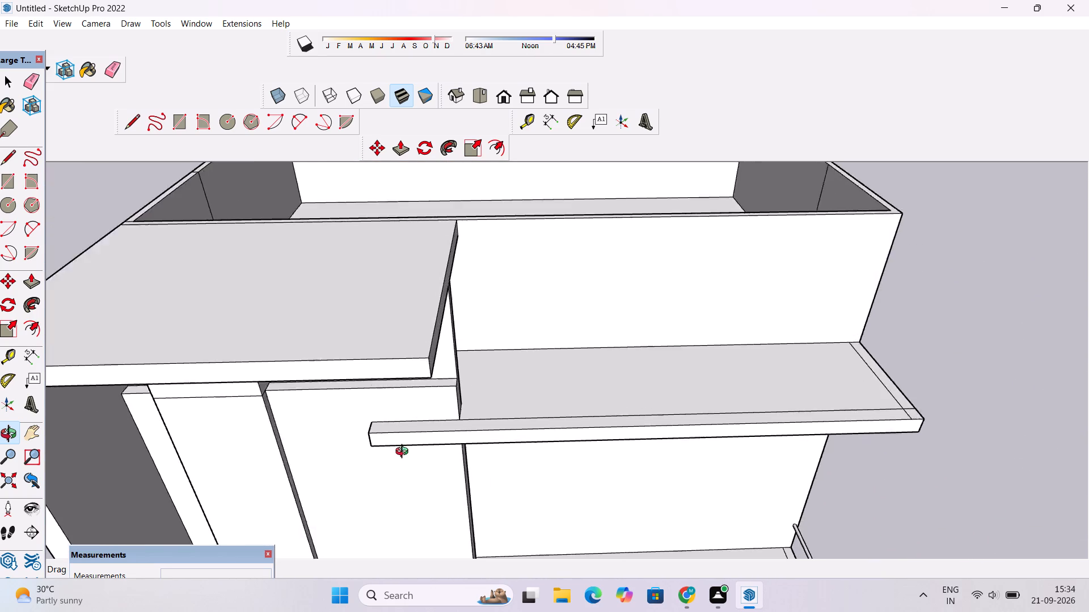
scroll(404, 453, up, 6)
shift+drag(420, 421, 478, 434)
scroll(424, 428, up, 6)
key(c)
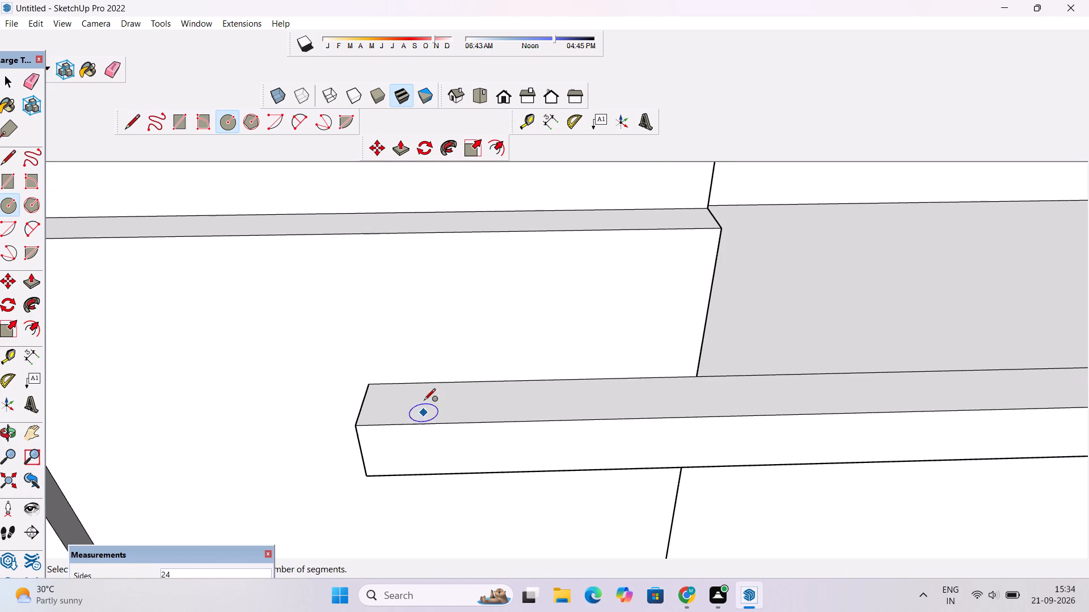
scroll(404, 401, up, 5)
click(389, 405)
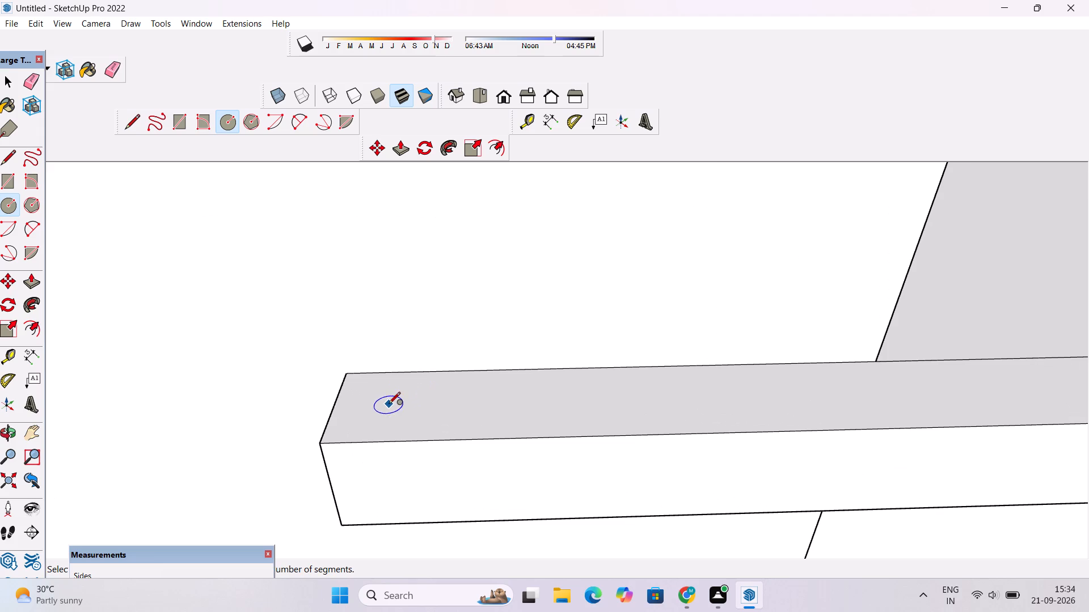
text(3")
key(Return)
Copy the circle about 63' 11" along the upper balcony's front strip to its outer corner.
key(space)
double_click(385, 409)
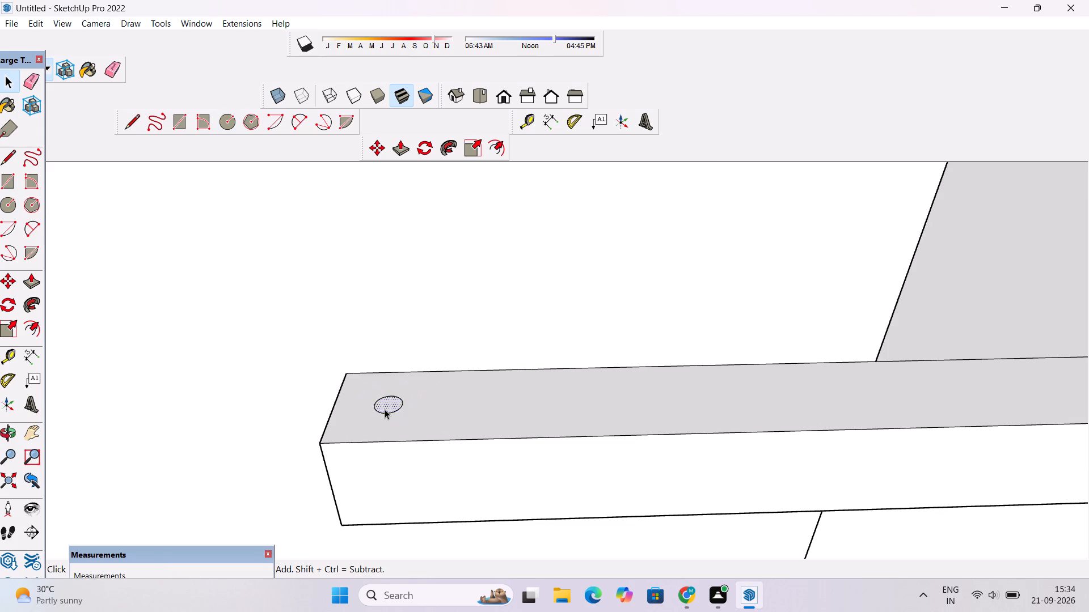
key(m)
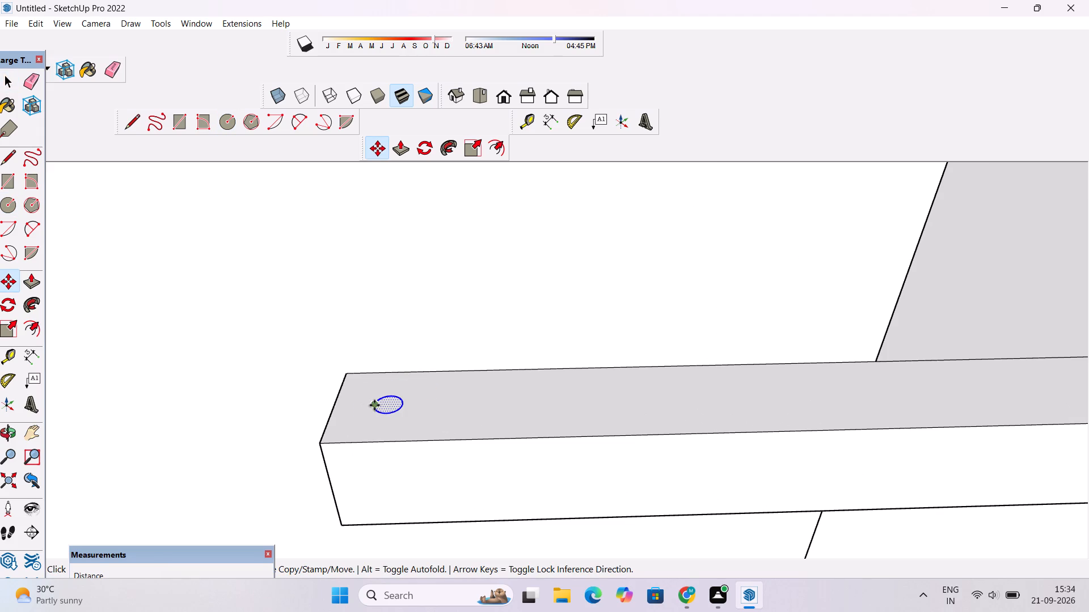
click(375, 405)
scroll(343, 409, down, 12)
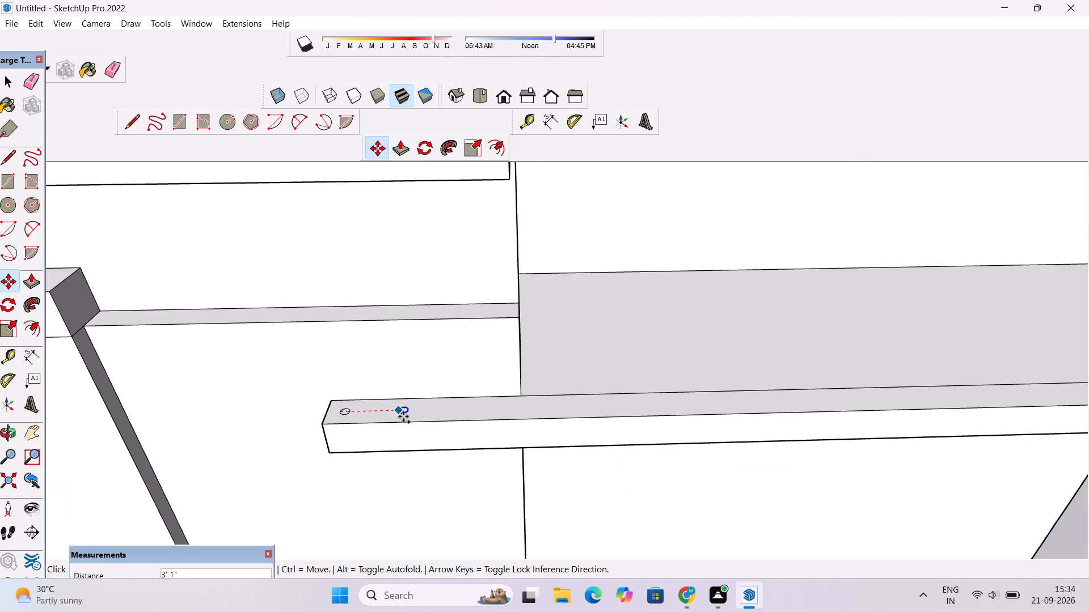
scroll(435, 416, down, 11)
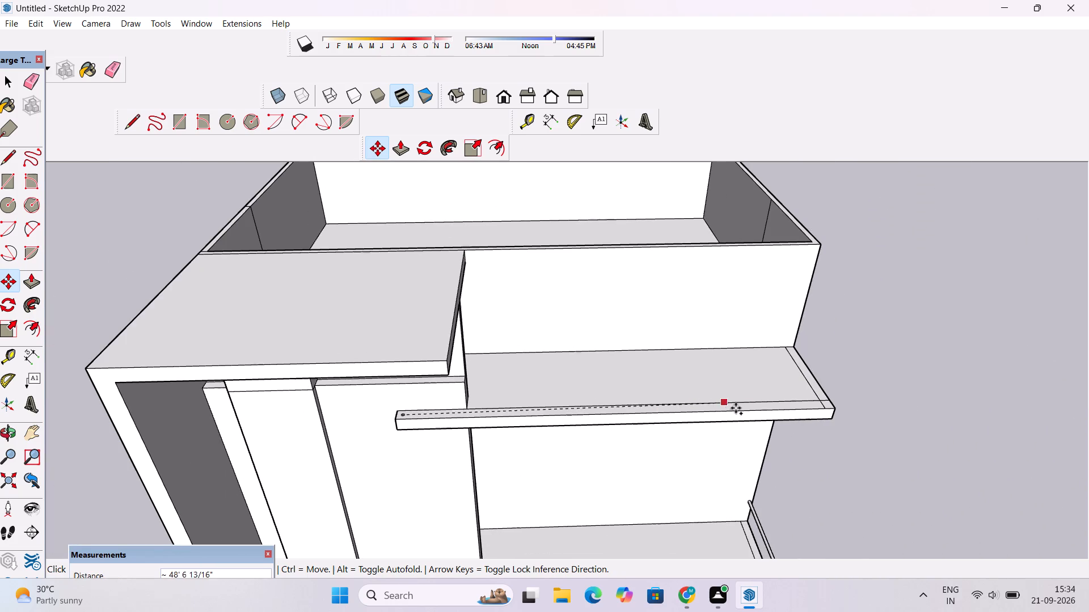
scroll(792, 403, up, 10)
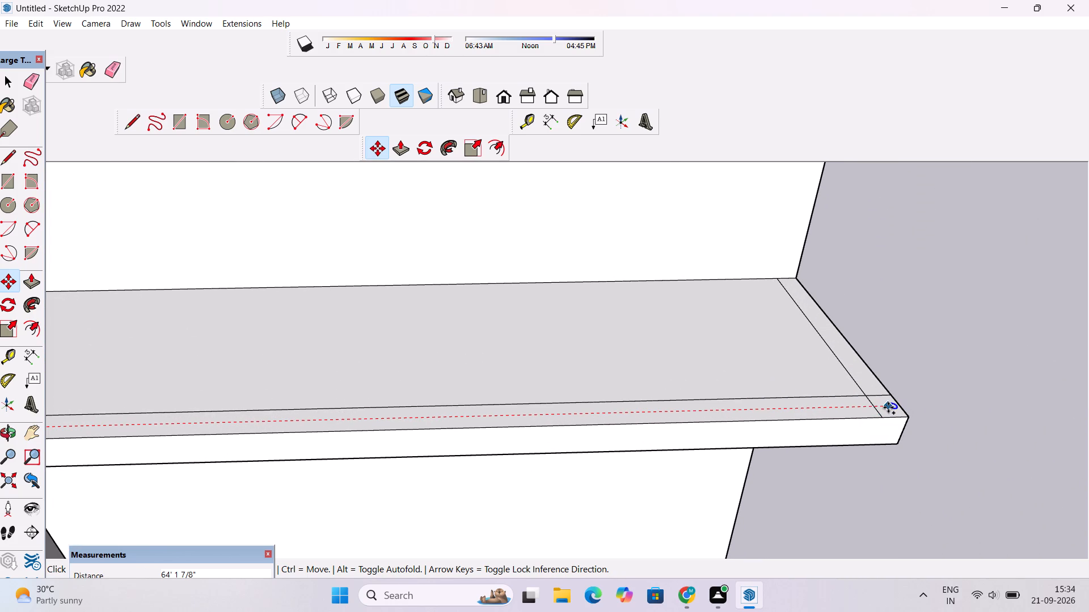
scroll(888, 407, up, 13)
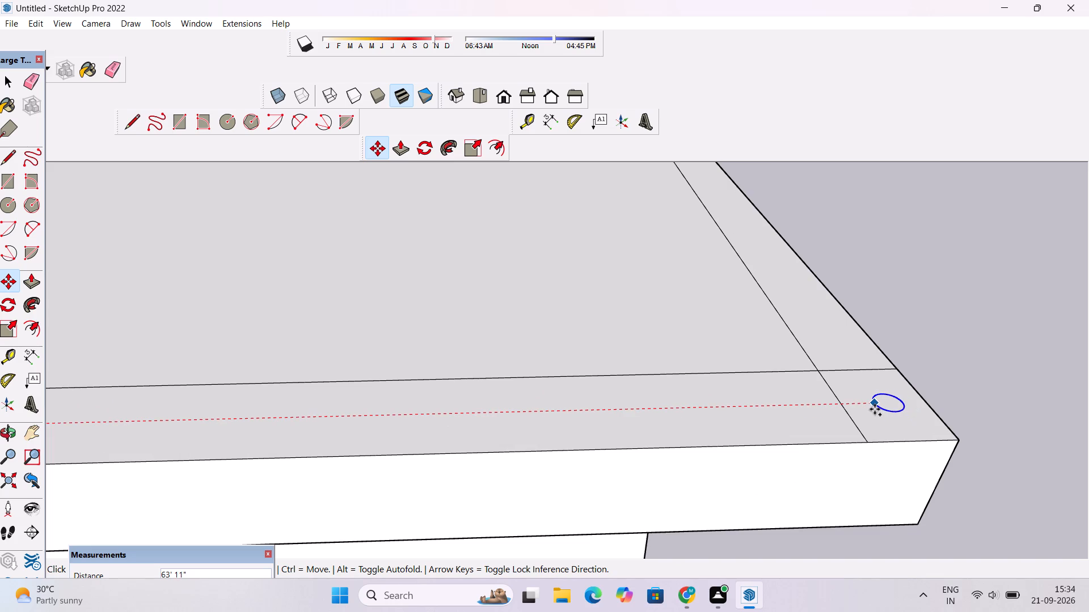
click(873, 409)
scroll(662, 437, down, 12)
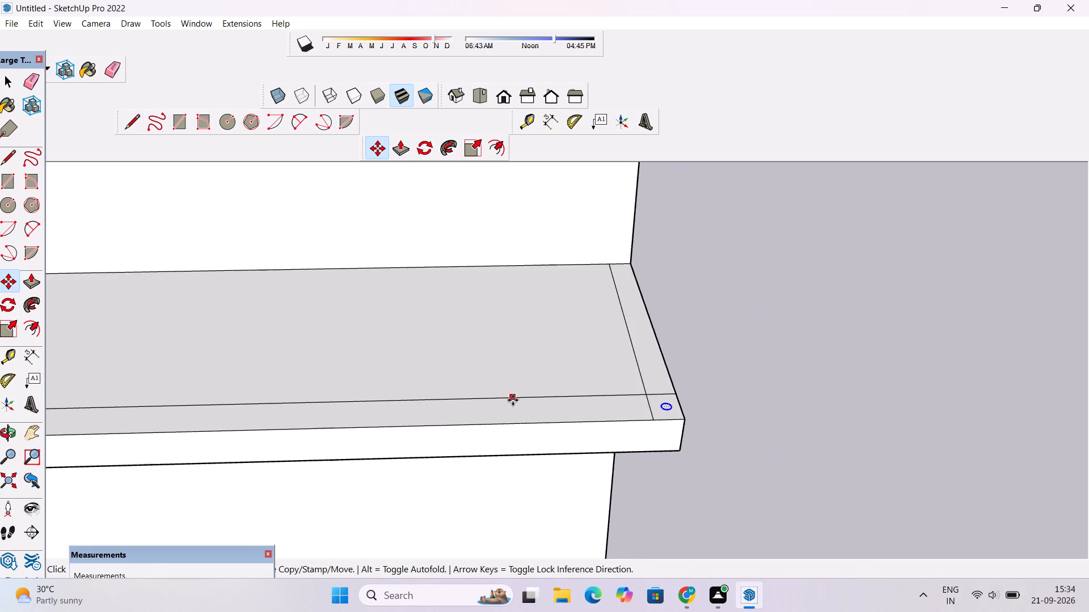
key(space)
click(880, 386)
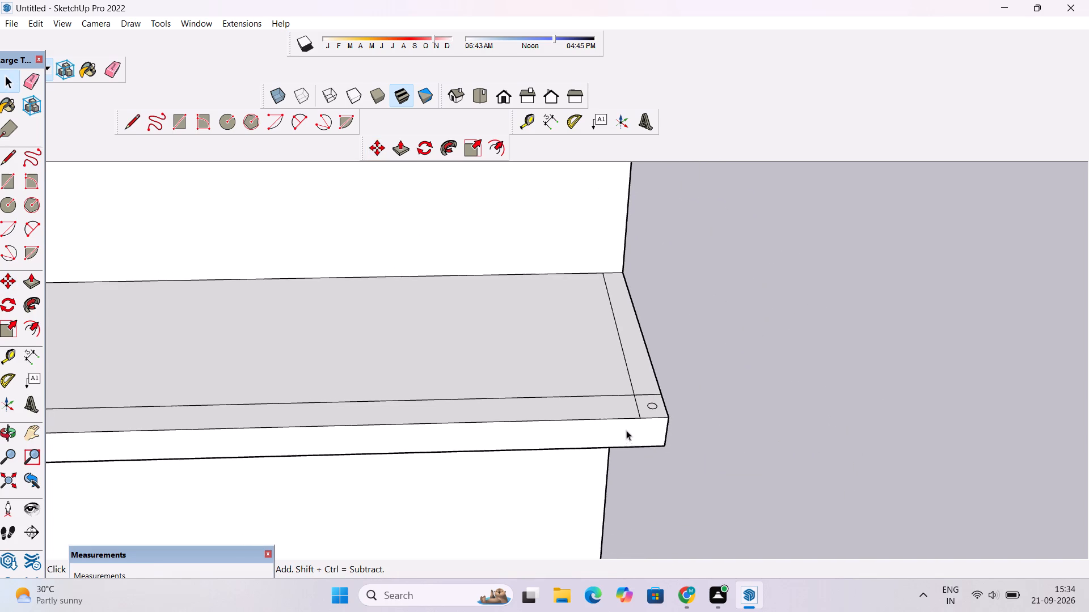
Draw a line 5' straight up from the outer corner circle's centre and continue it horizontally about 16' to the building wall.
scroll(666, 405, up, 9)
key(l)
scroll(662, 393, up, 5)
scroll(662, 393, down, 6)
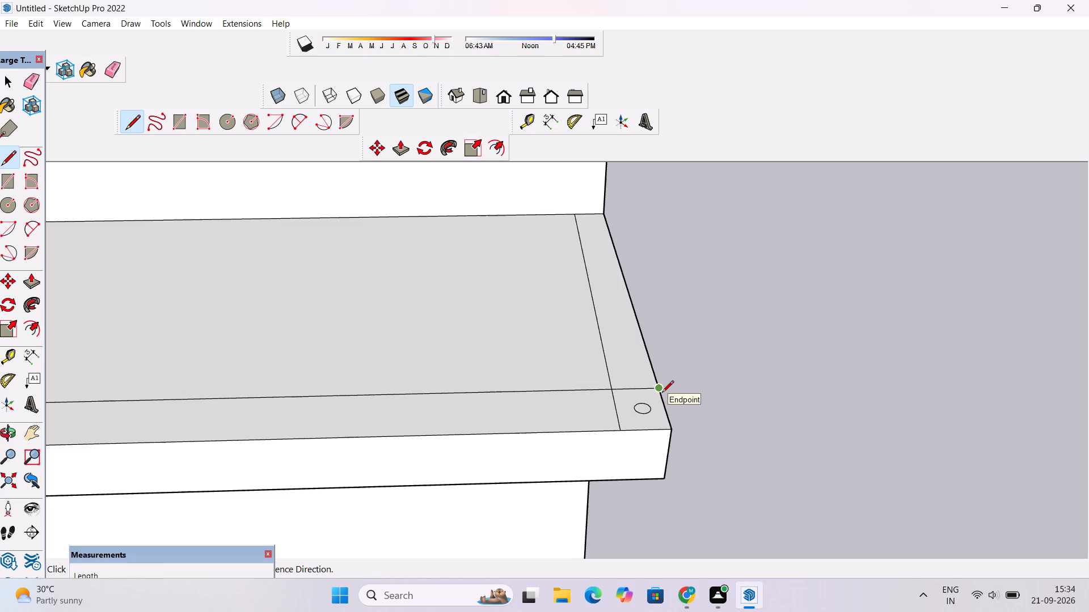
scroll(645, 414, up, 6)
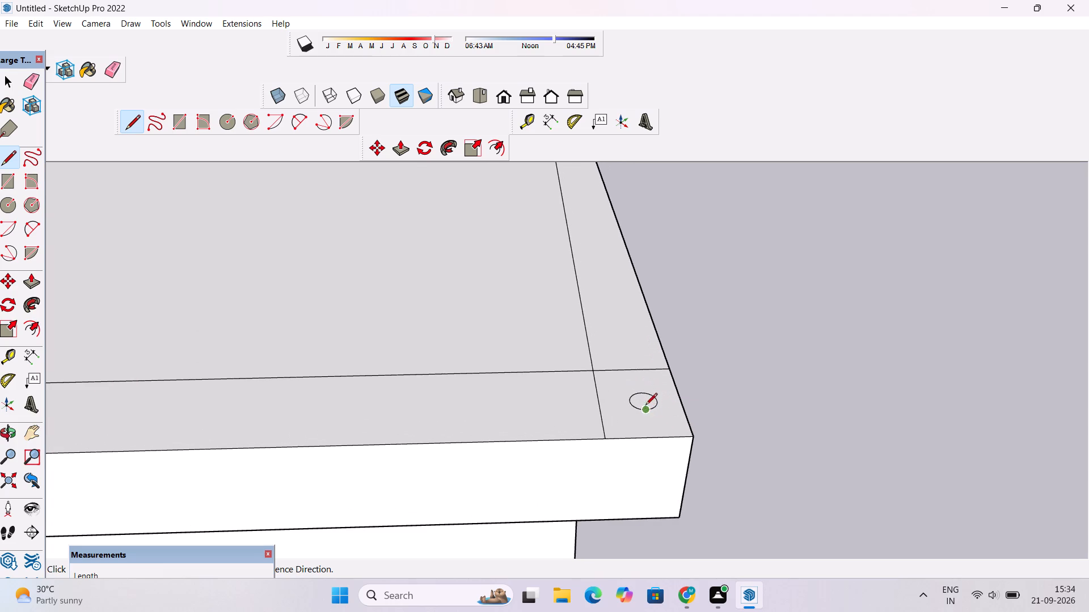
click(645, 404)
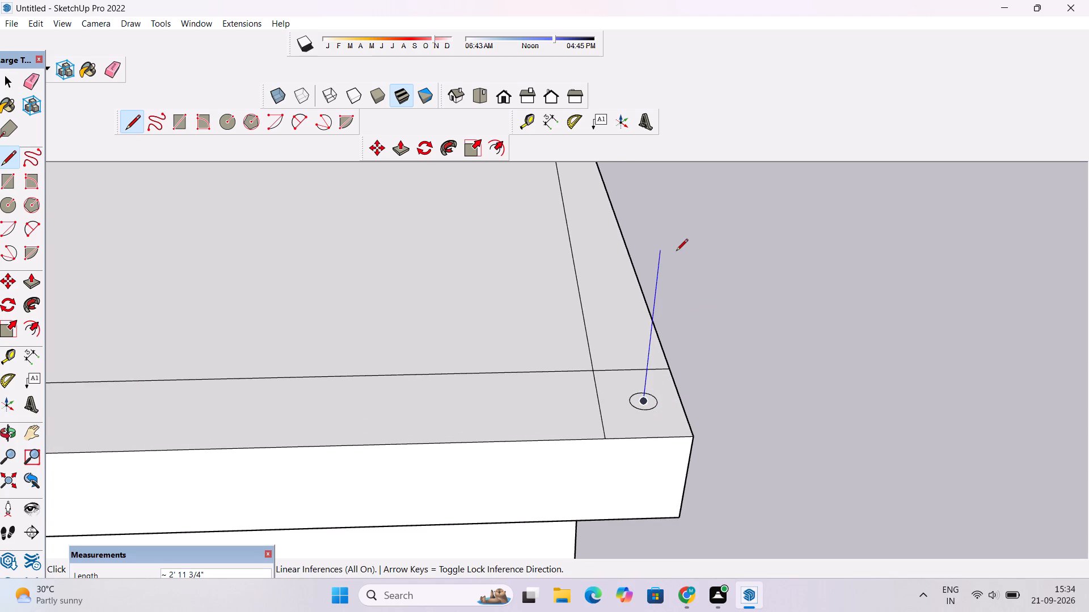
text(5')
key(Return)
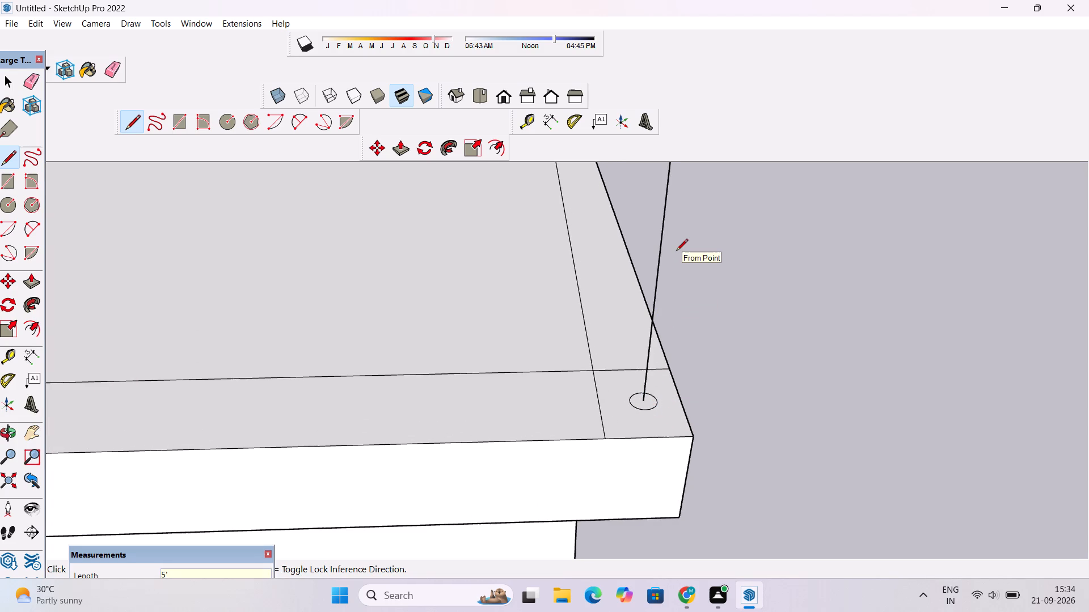
scroll(679, 274, down, 8)
scroll(653, 284, up, 2)
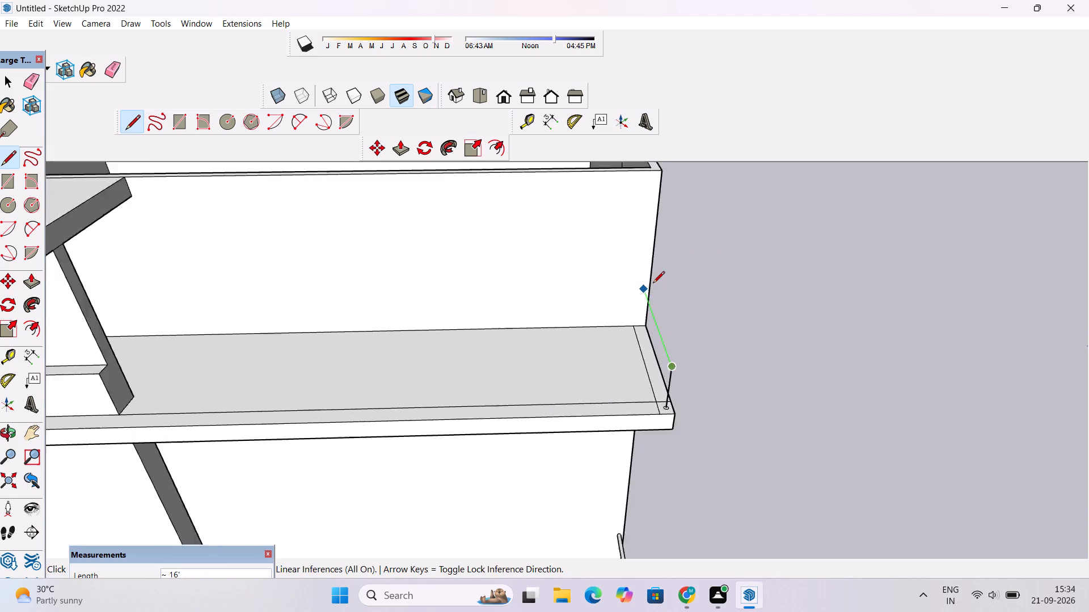
scroll(653, 284, up, 4)
click(630, 288)
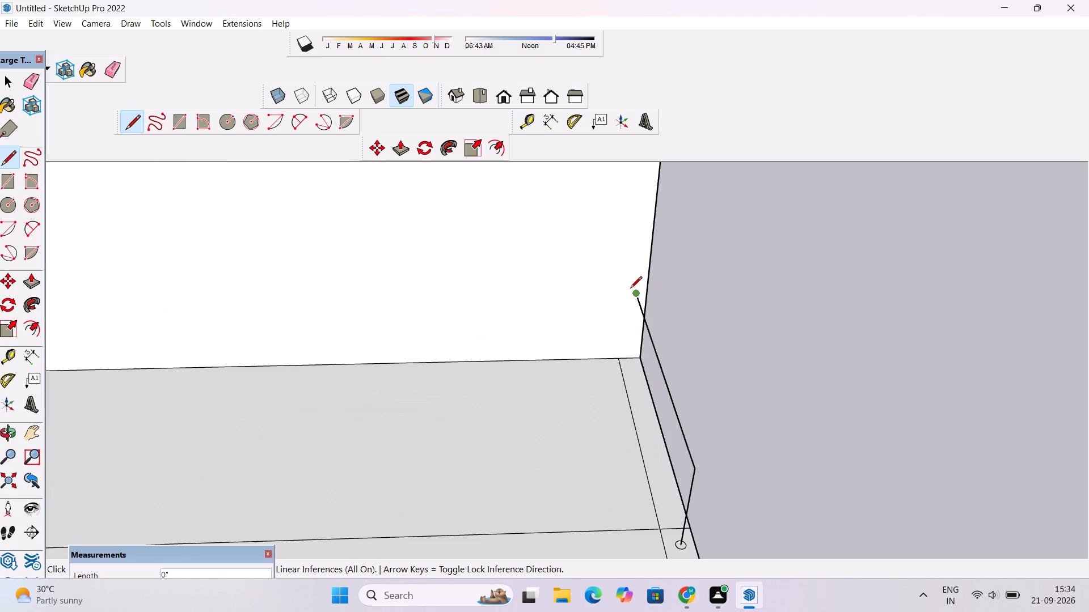
key(space)
Draw a 5' vertical line from the centre of the circle at the upper front strip's canopy end.
text(l)
scroll(831, 269, down, 10)
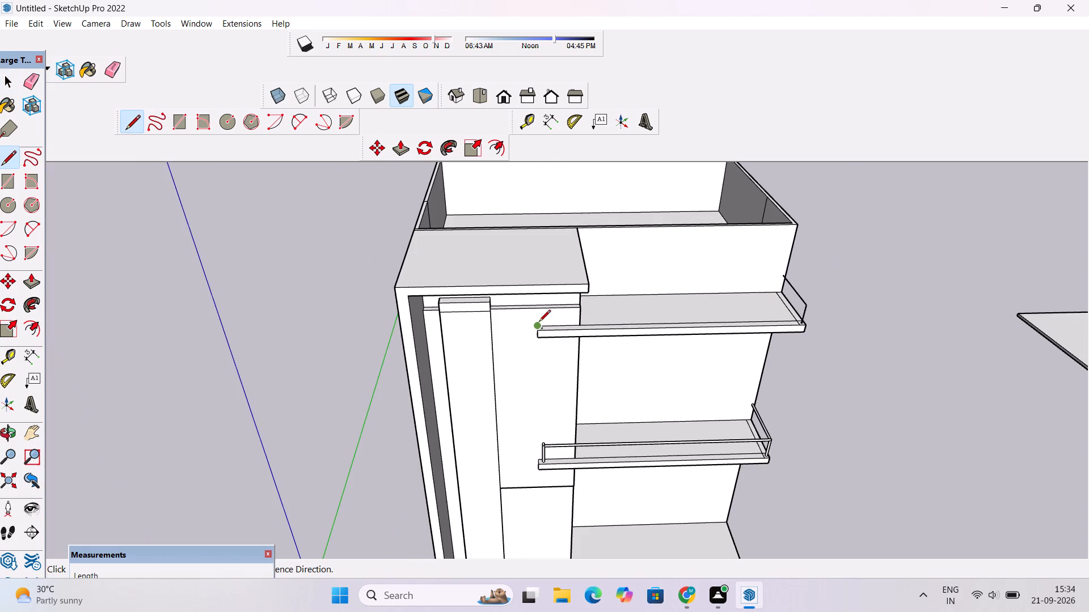
scroll(539, 322, up, 17)
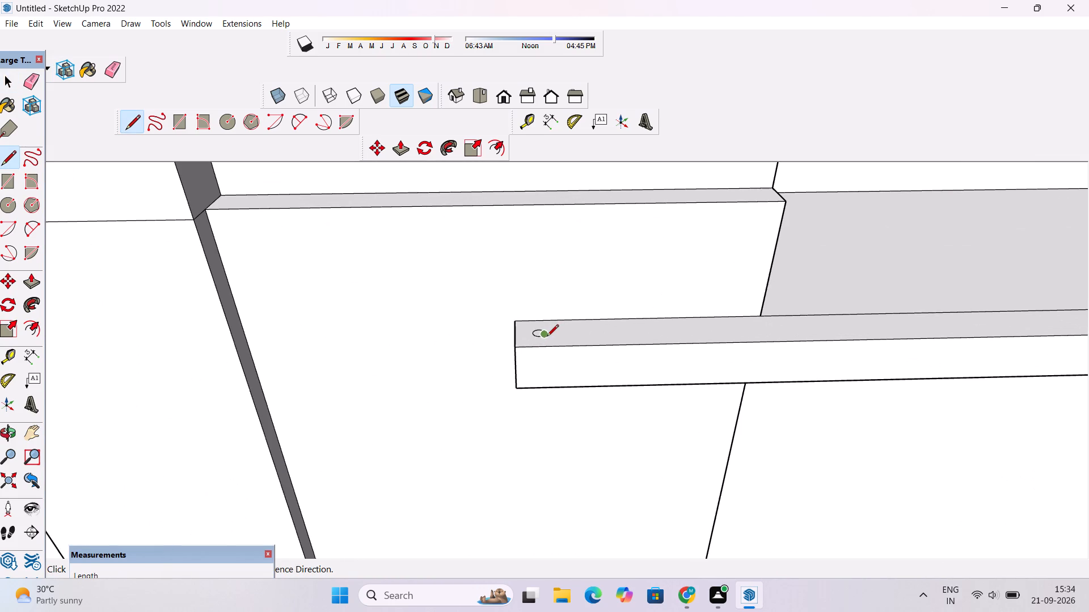
scroll(547, 337, up, 11)
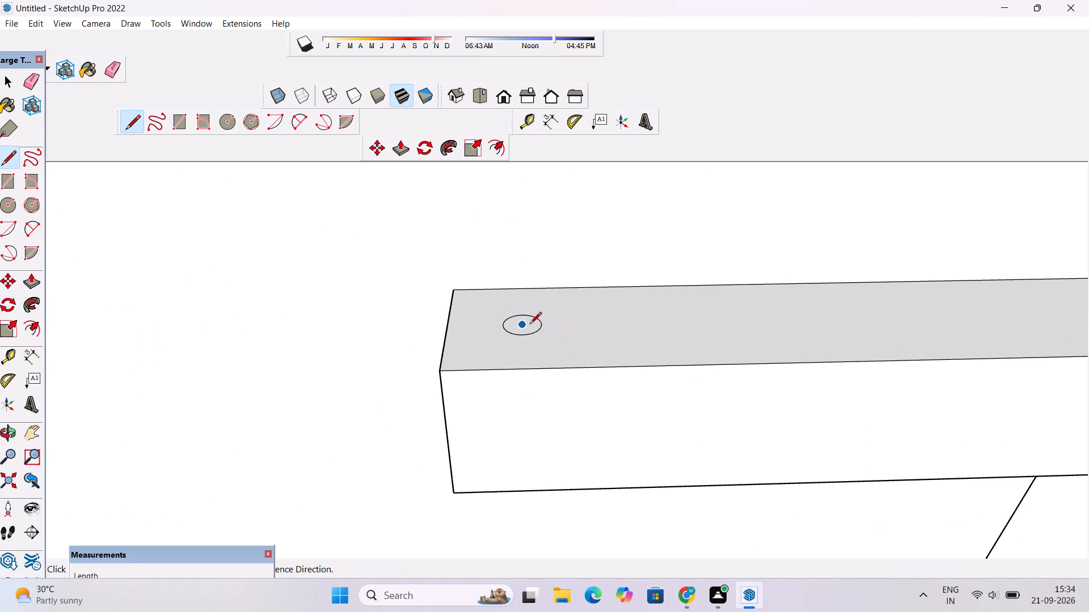
click(521, 326)
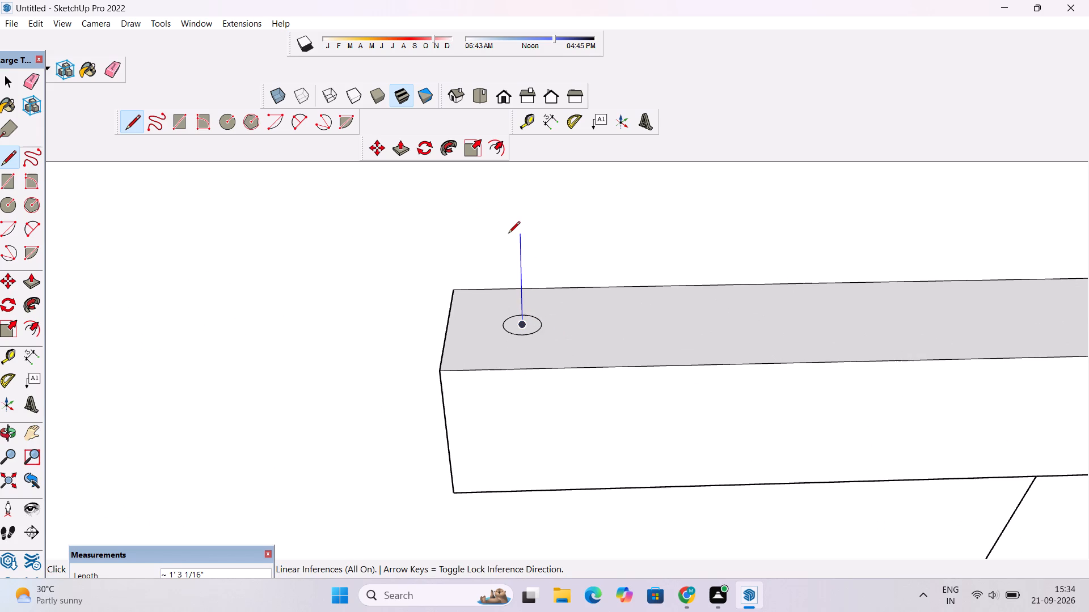
text(5')
key(Return)
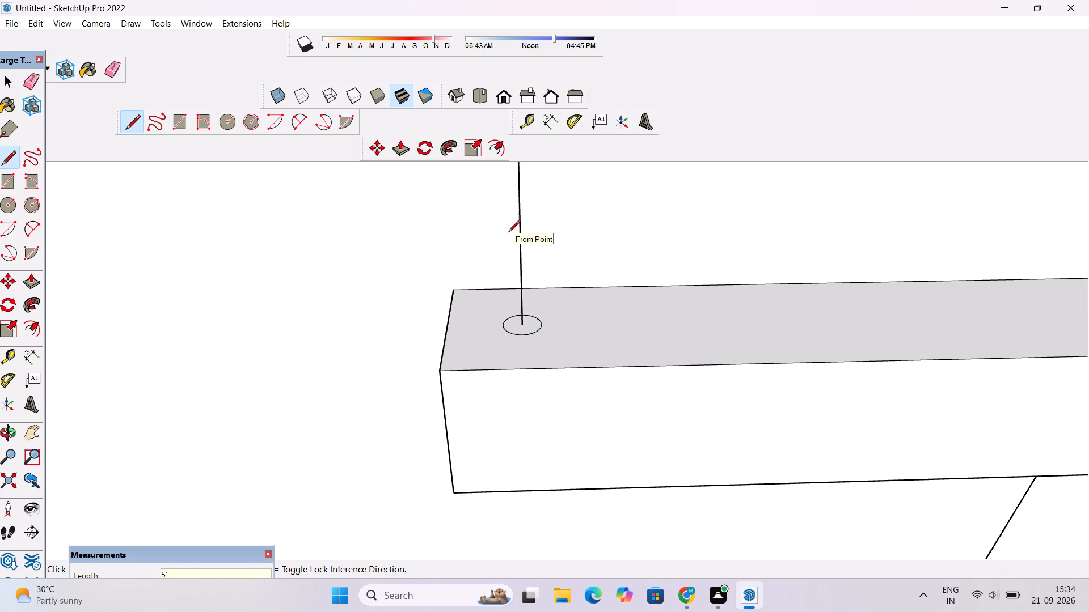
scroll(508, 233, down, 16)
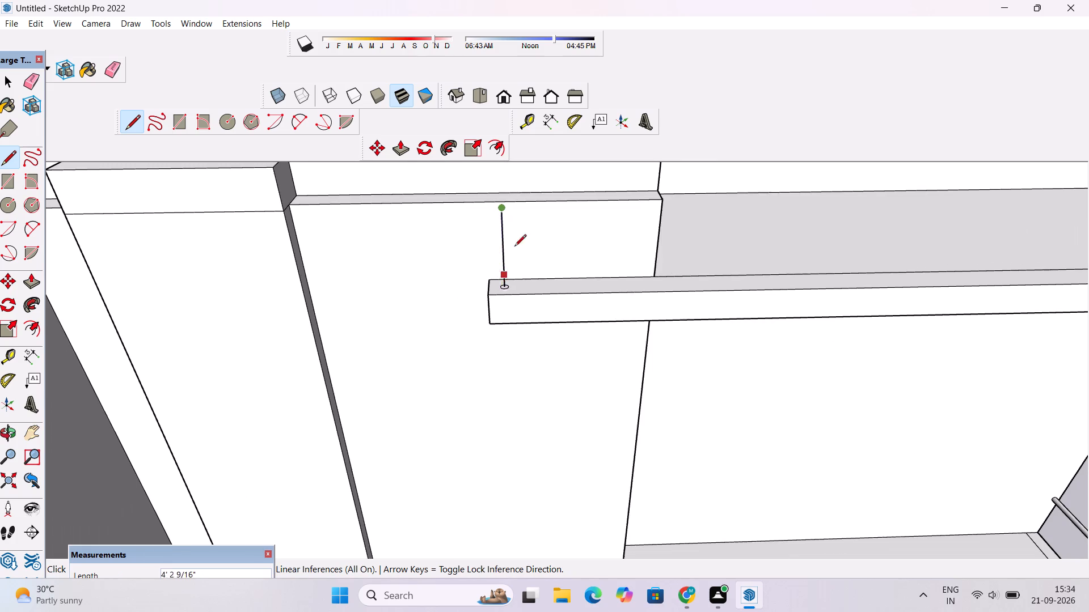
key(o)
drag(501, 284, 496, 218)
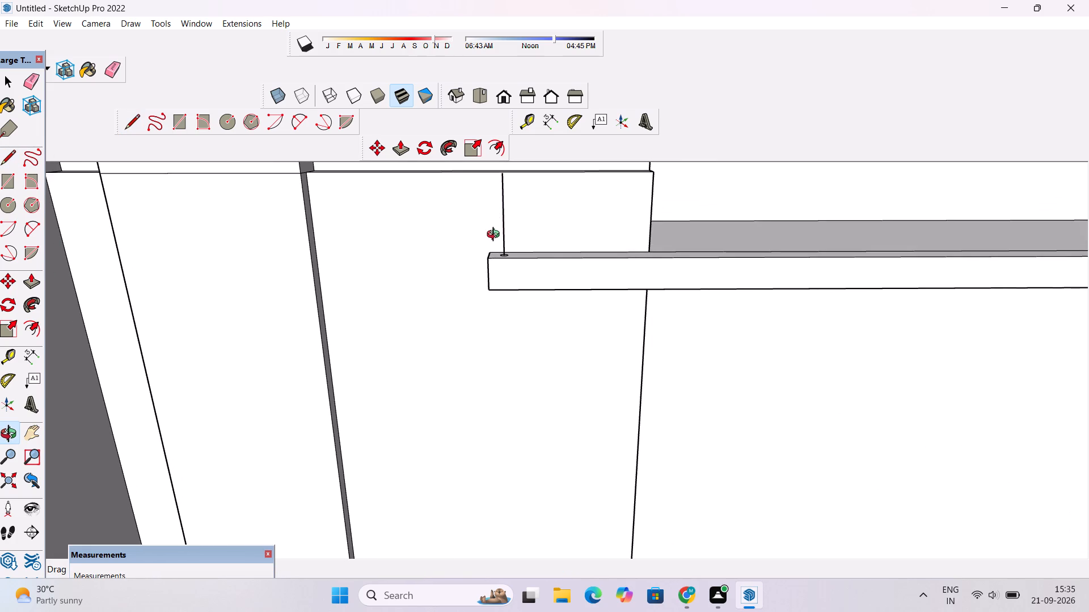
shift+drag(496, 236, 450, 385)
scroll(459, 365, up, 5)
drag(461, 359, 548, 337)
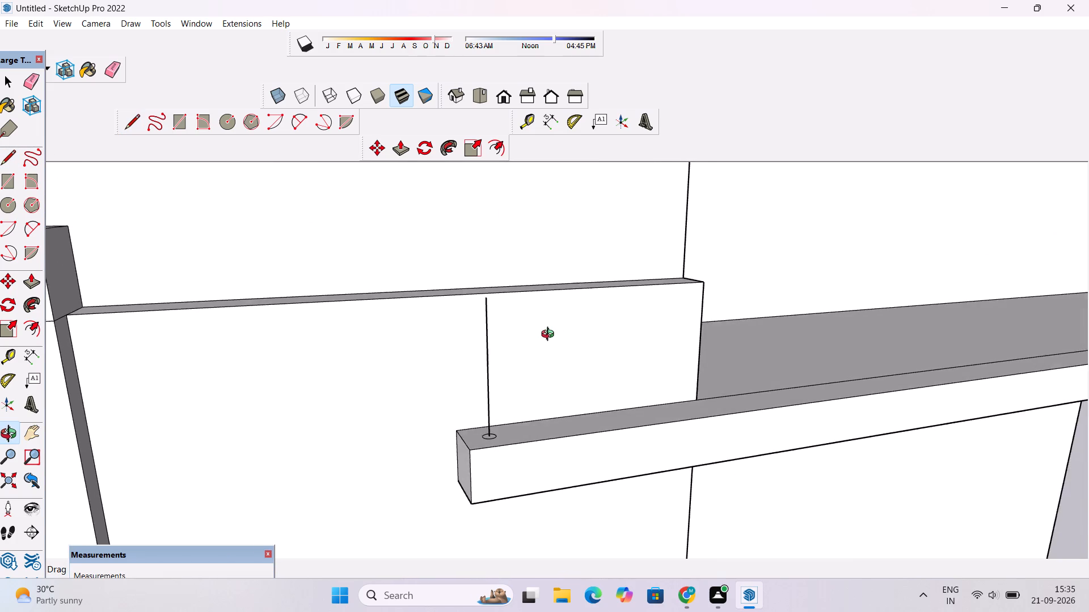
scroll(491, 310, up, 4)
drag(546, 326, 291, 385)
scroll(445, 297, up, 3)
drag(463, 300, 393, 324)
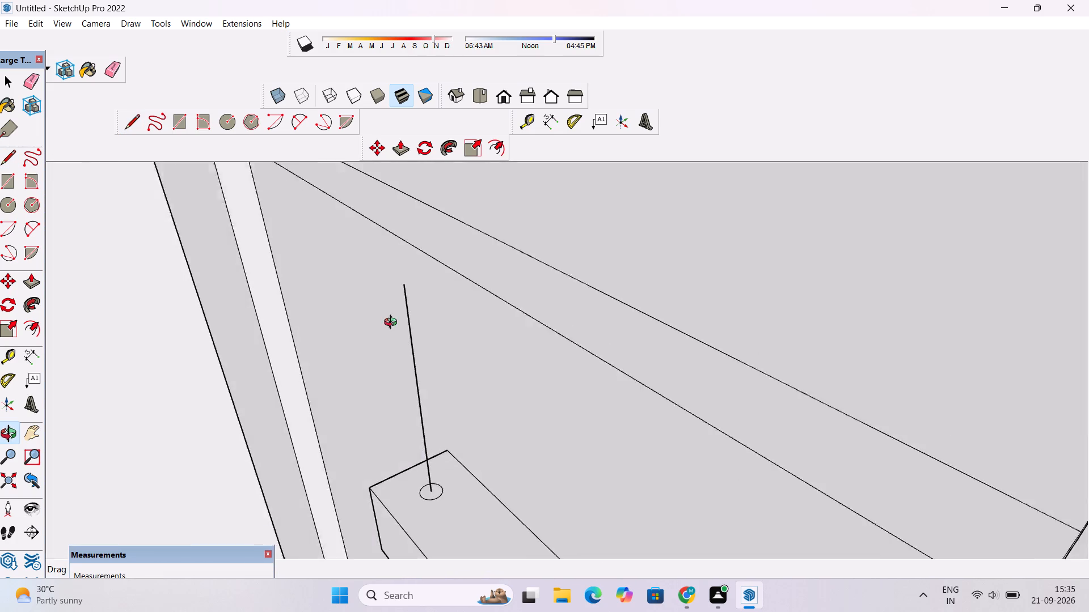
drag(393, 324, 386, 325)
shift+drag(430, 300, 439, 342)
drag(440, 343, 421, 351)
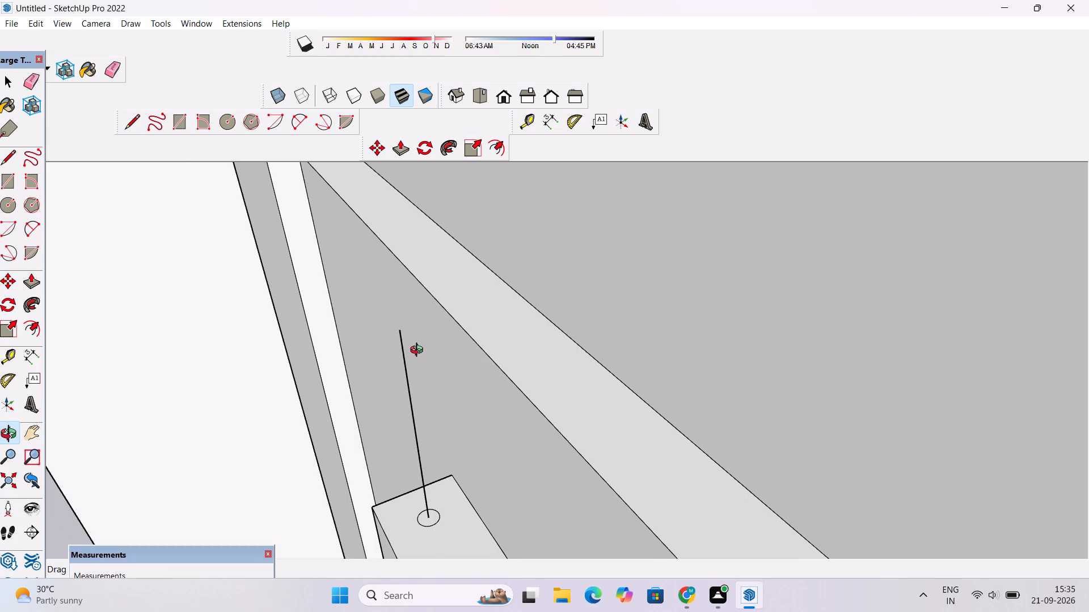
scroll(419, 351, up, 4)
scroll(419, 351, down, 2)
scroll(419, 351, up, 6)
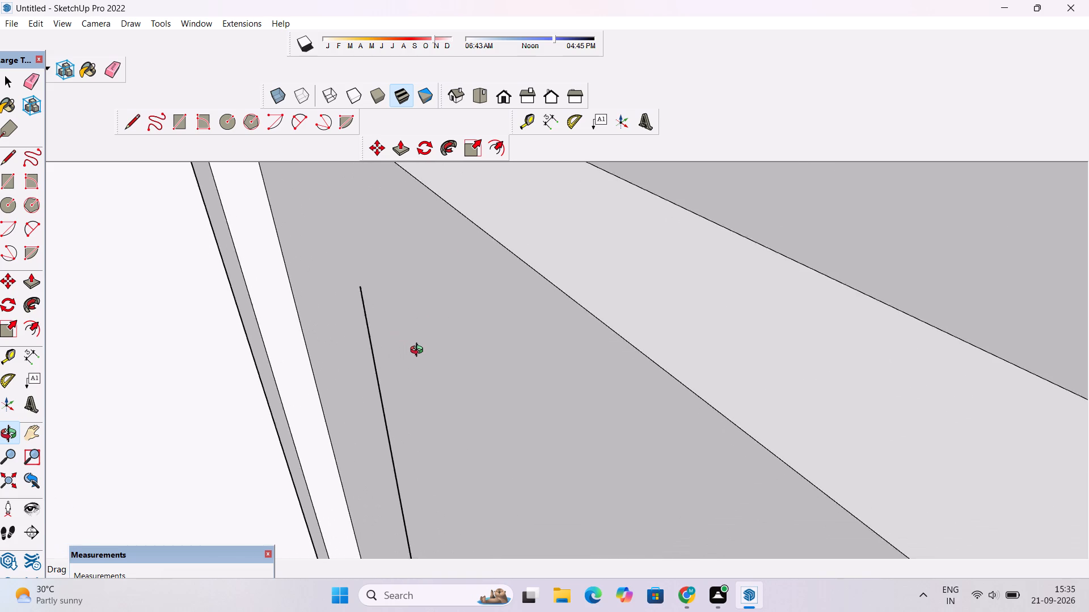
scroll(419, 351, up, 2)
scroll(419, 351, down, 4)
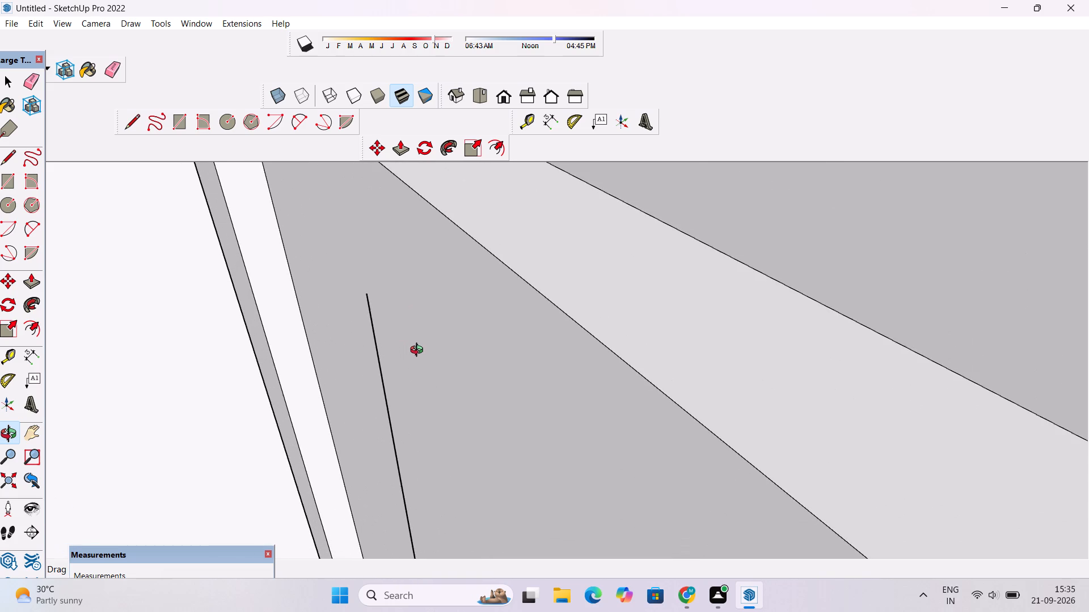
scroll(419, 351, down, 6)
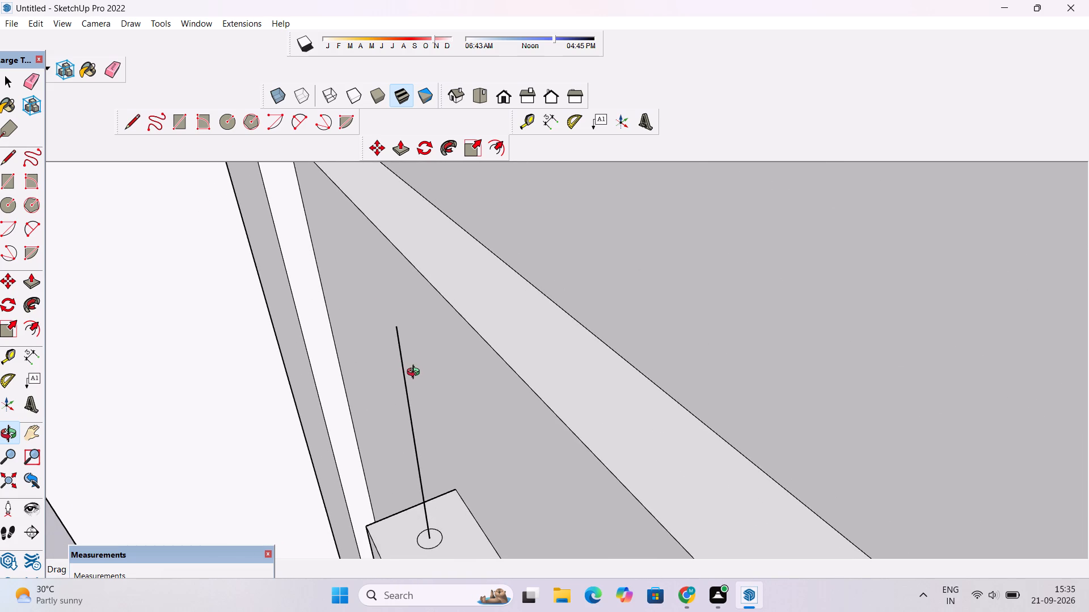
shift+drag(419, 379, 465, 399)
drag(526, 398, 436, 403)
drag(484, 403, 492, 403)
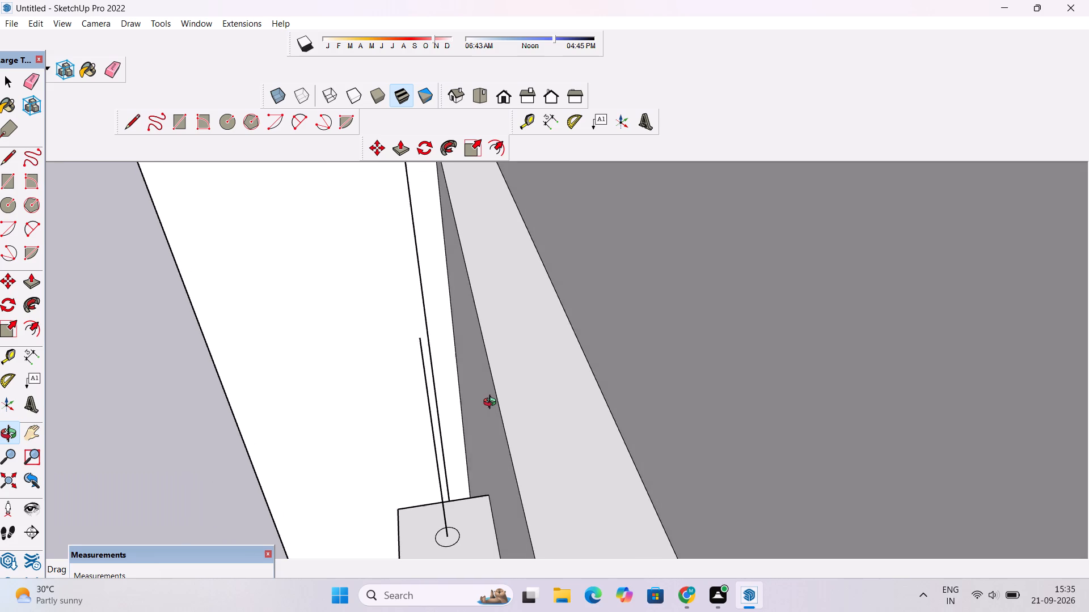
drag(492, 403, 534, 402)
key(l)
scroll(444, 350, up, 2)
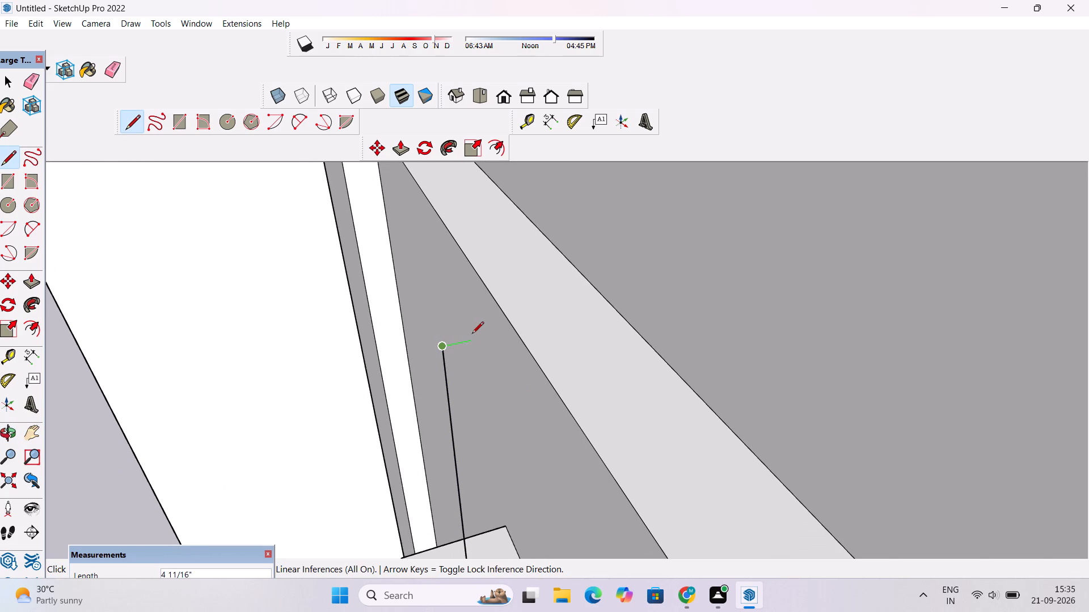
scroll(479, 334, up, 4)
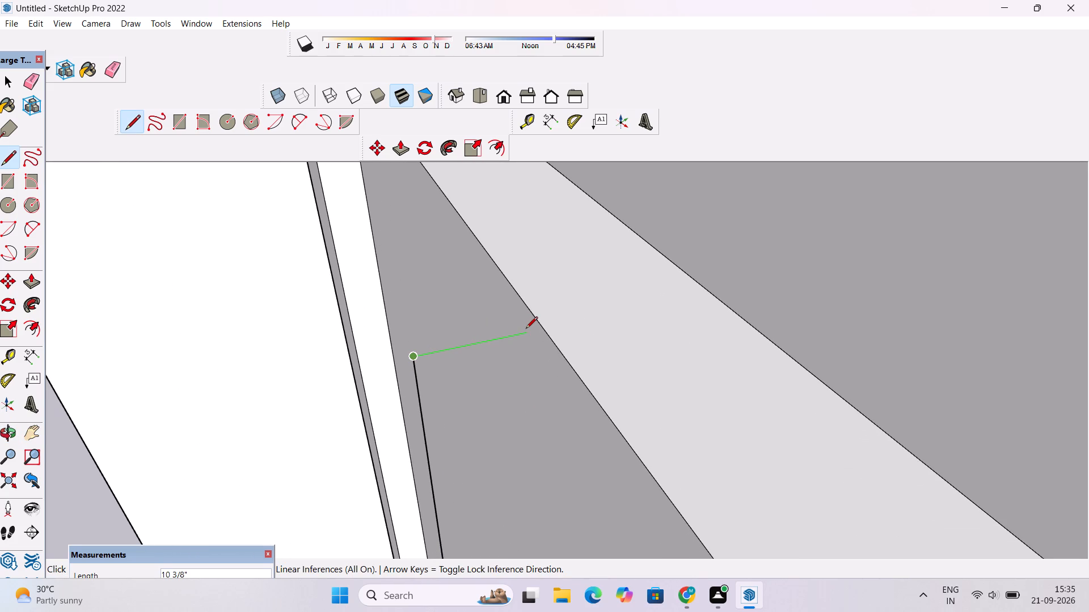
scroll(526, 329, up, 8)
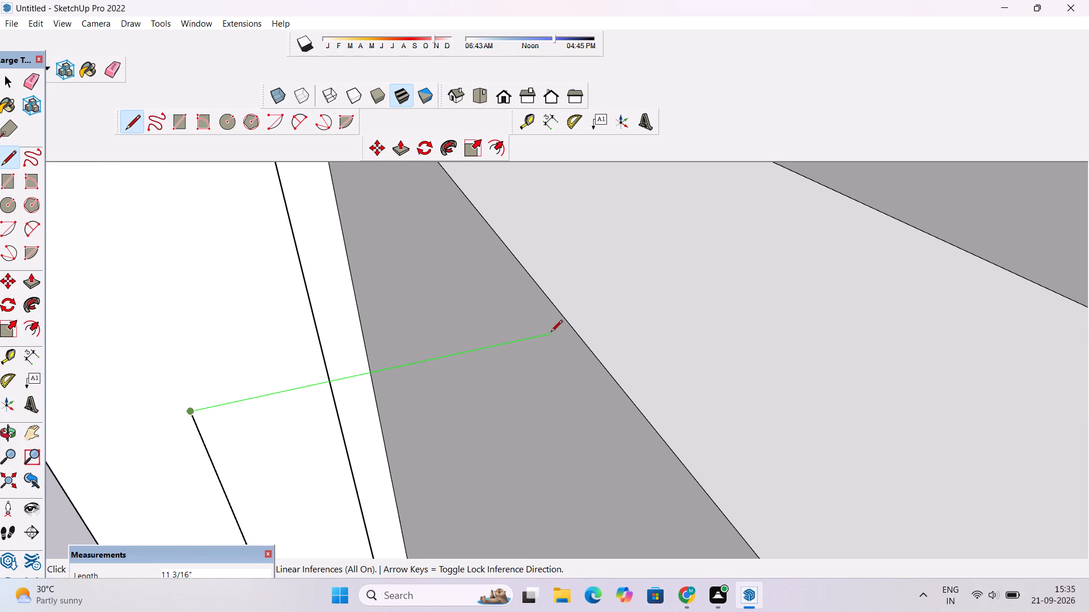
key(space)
Draw a horizontal line about 1' long from the top of the canopy-end vertical line to the top edge of the wall panel.
text(l)
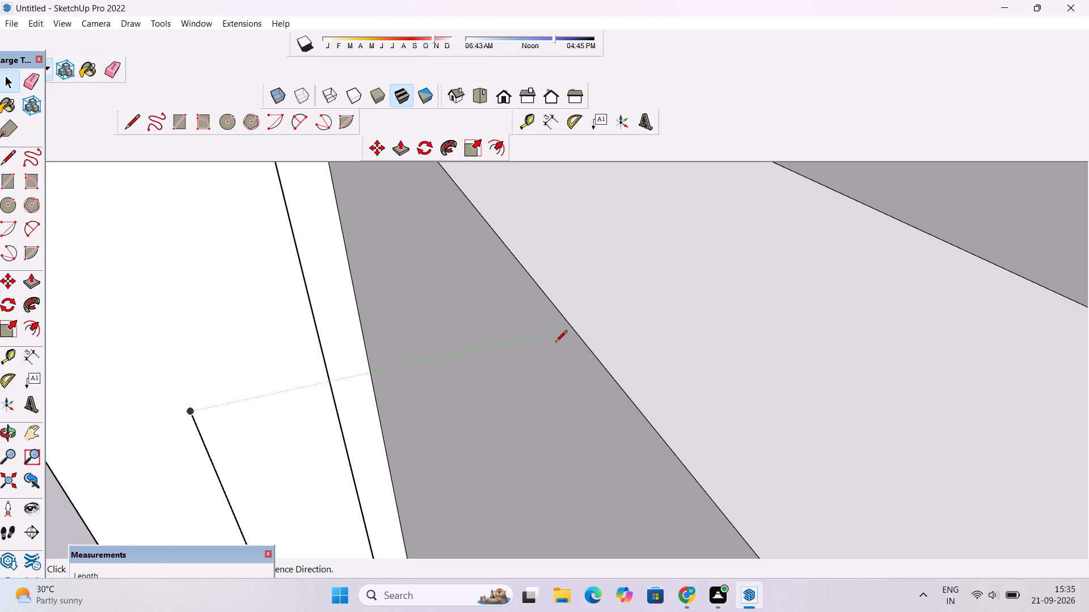
scroll(554, 345, down, 10)
scroll(451, 363, up, 3)
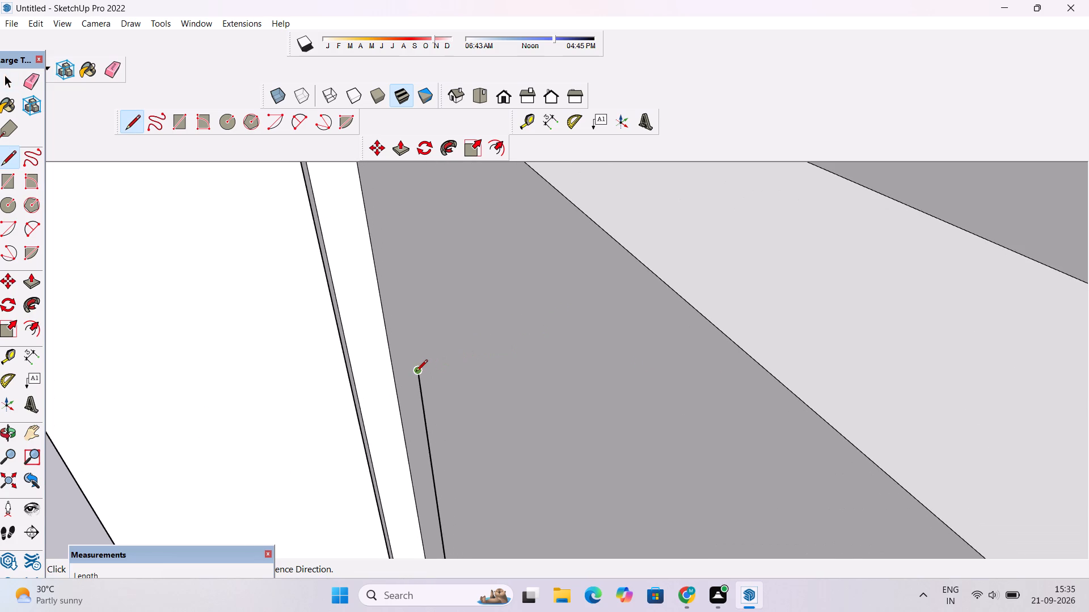
click(415, 372)
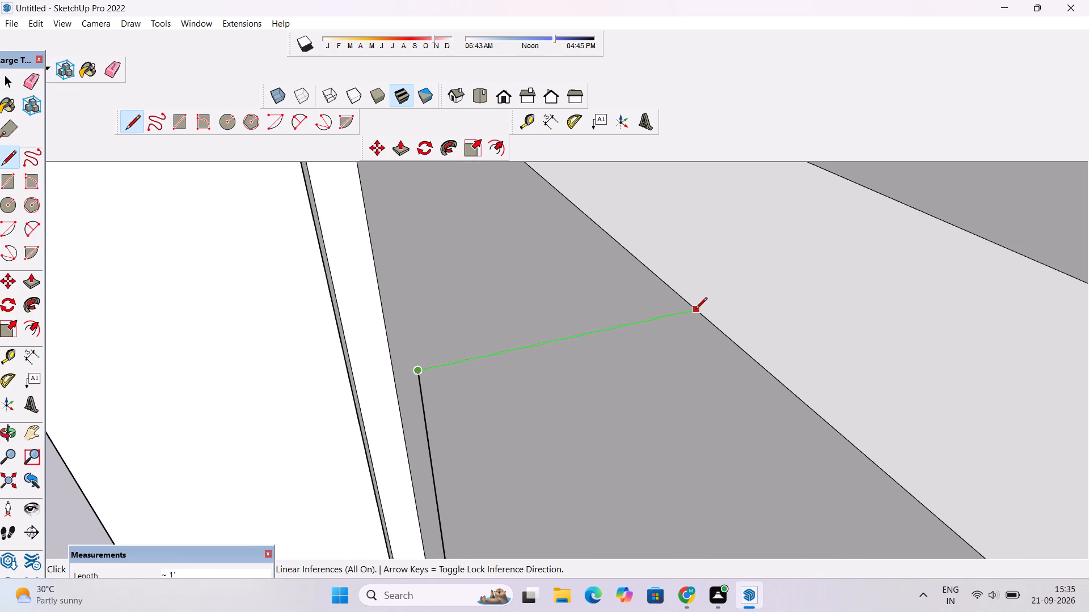
click(695, 310)
key(space)
Draw a horizontal line along the upper balcony's front from the top of the canopy-end vertical to the top of the outer corner vertical.
scroll(695, 311, down, 8)
key(o)
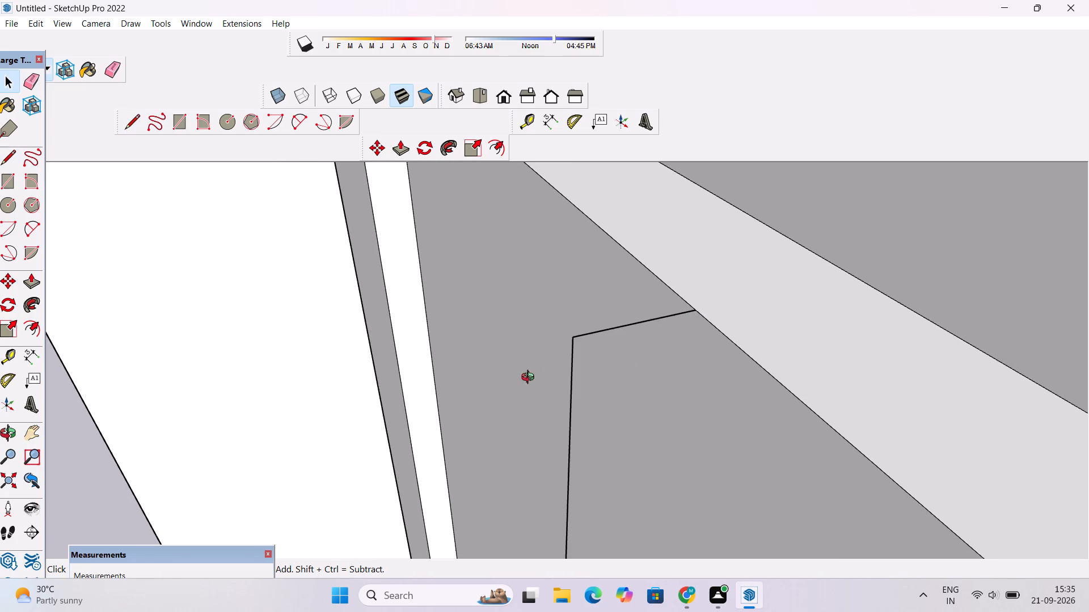
drag(530, 379, 695, 301)
scroll(703, 288, down, 10)
drag(618, 347, 932, 355)
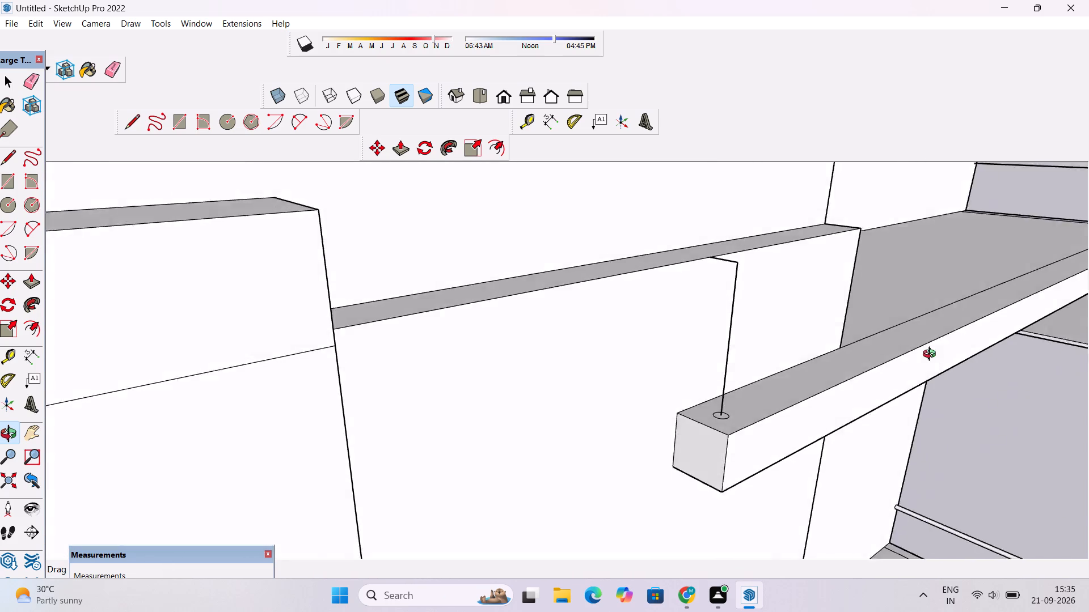
drag(932, 355, 653, 378)
scroll(615, 369, down, 6)
drag(607, 394, 717, 417)
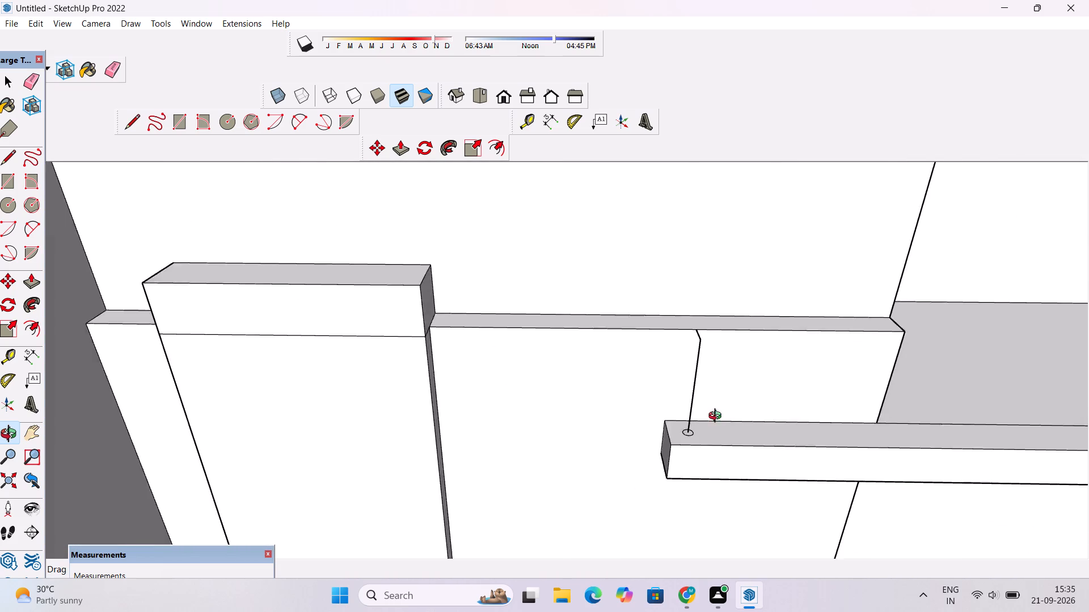
drag(717, 417, 768, 406)
shift+drag(776, 390, 583, 379)
scroll(542, 377, down, 4)
drag(542, 374, 574, 491)
shift+drag(581, 469, 531, 338)
drag(548, 428, 539, 318)
shift+drag(539, 317, 448, 443)
drag(638, 356, 613, 406)
drag(569, 409, 450, 394)
shift+drag(419, 394, 390, 391)
drag(381, 390, 423, 392)
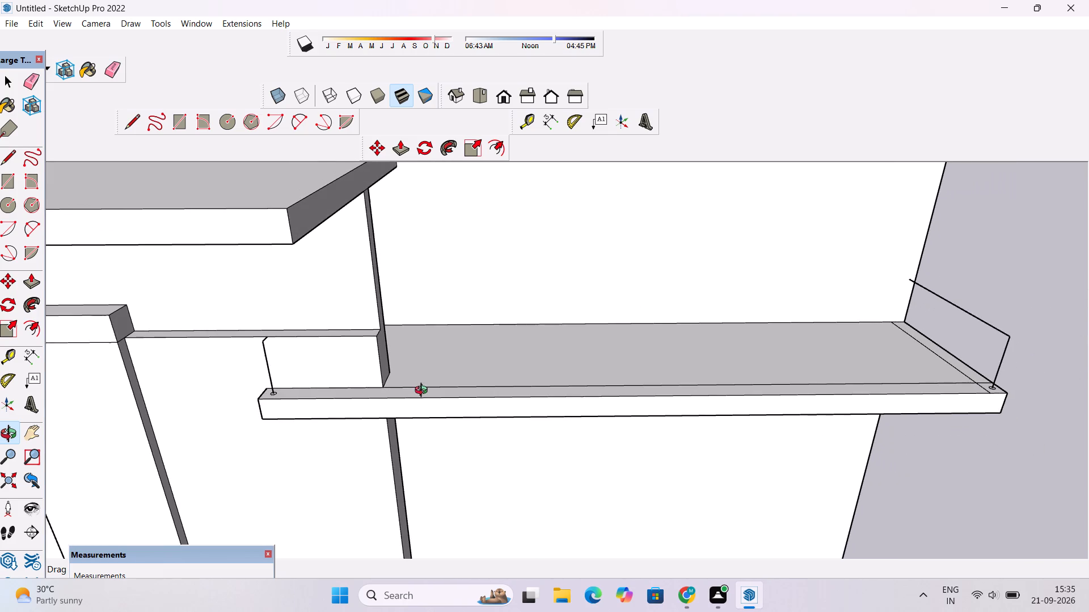
drag(425, 392, 413, 389)
key(l)
scroll(255, 339, up, 4)
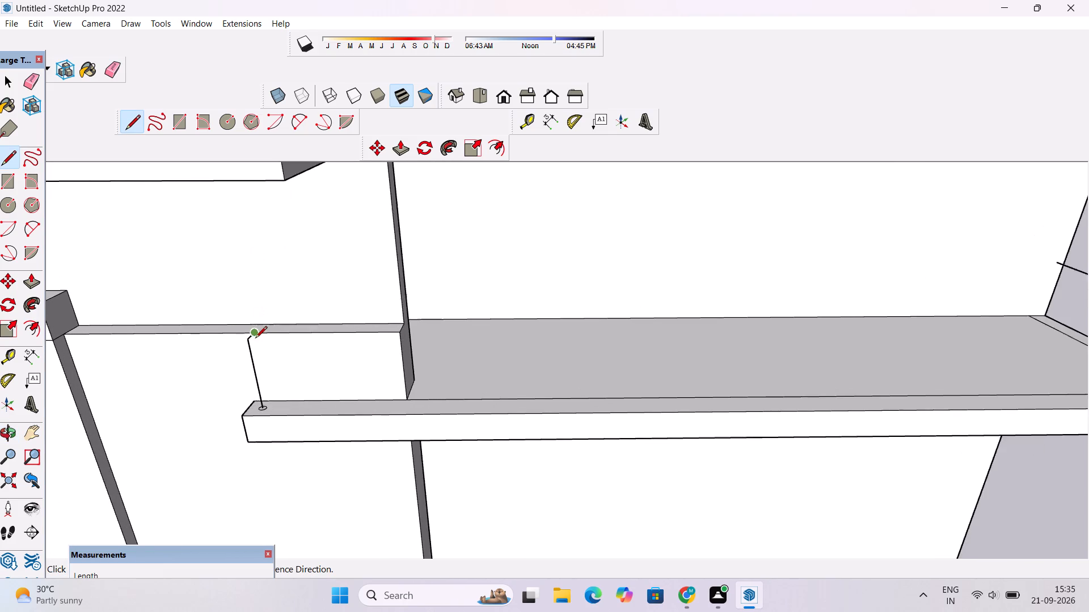
scroll(255, 339, up, 6)
click(242, 339)
scroll(281, 341, down, 4)
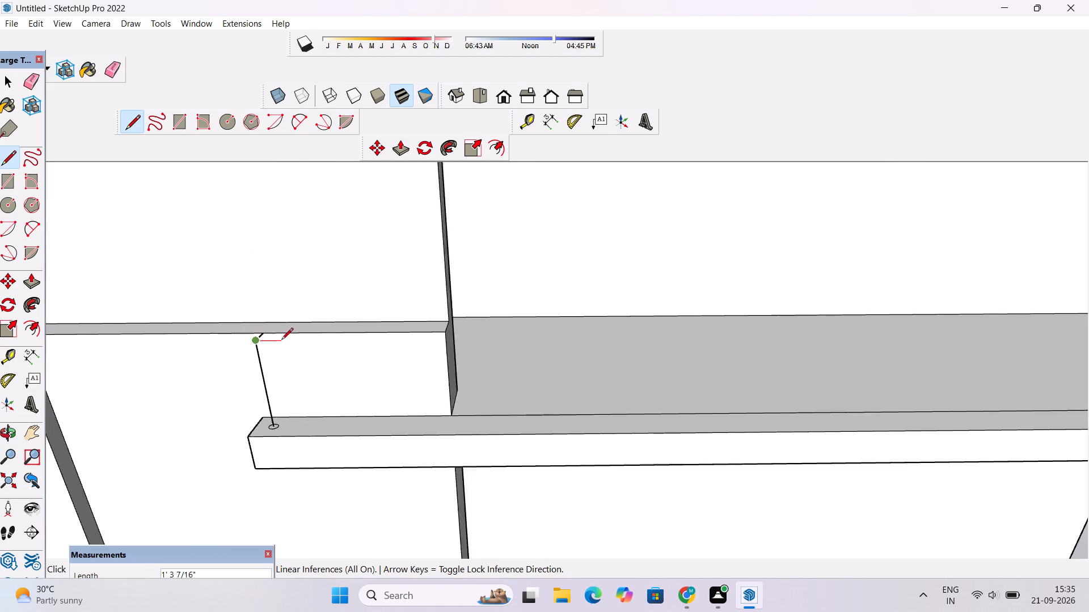
scroll(281, 341, down, 12)
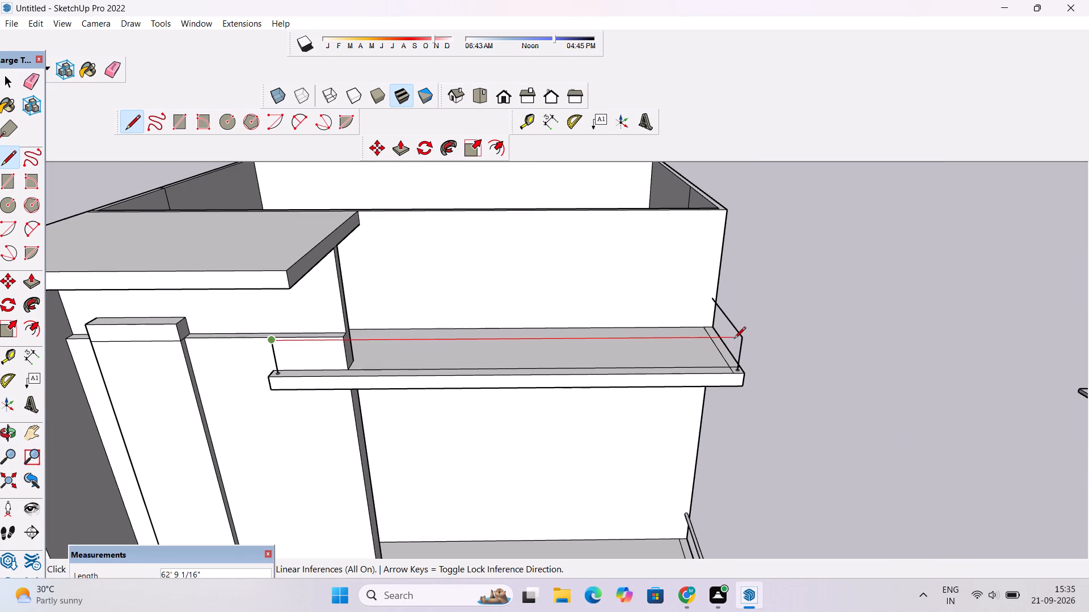
click(740, 338)
key(space)
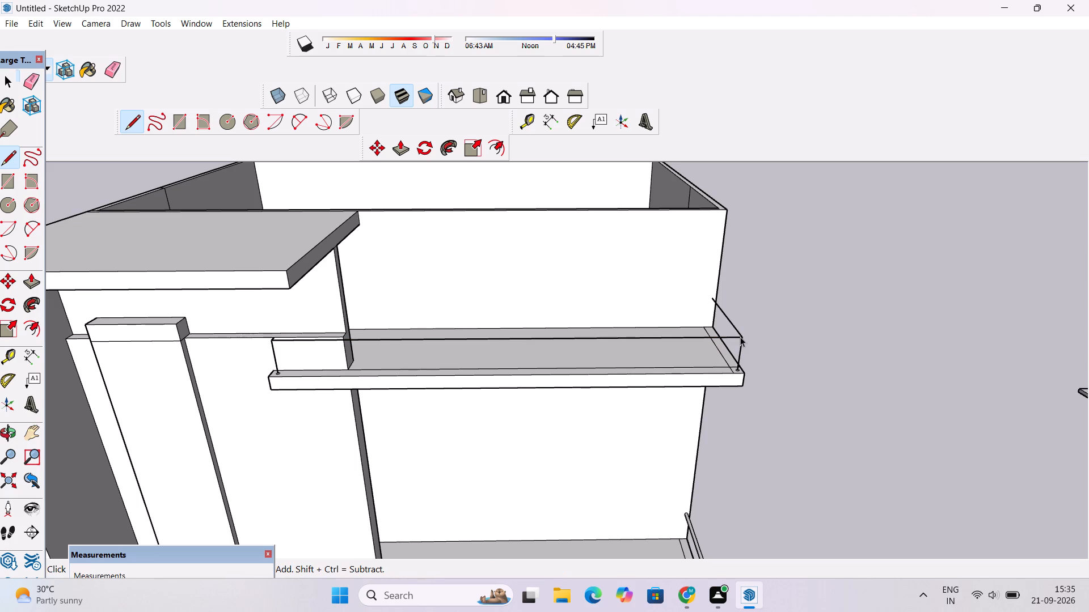
Sweep the canopy-end circle with Follow Me along its vertical line and the short line to the wall panel.
scroll(740, 337, up, 2)
scroll(261, 388, down, 2)
scroll(171, 366, up, 13)
scroll(220, 427, up, 15)
ctrl+double_click(269, 419)
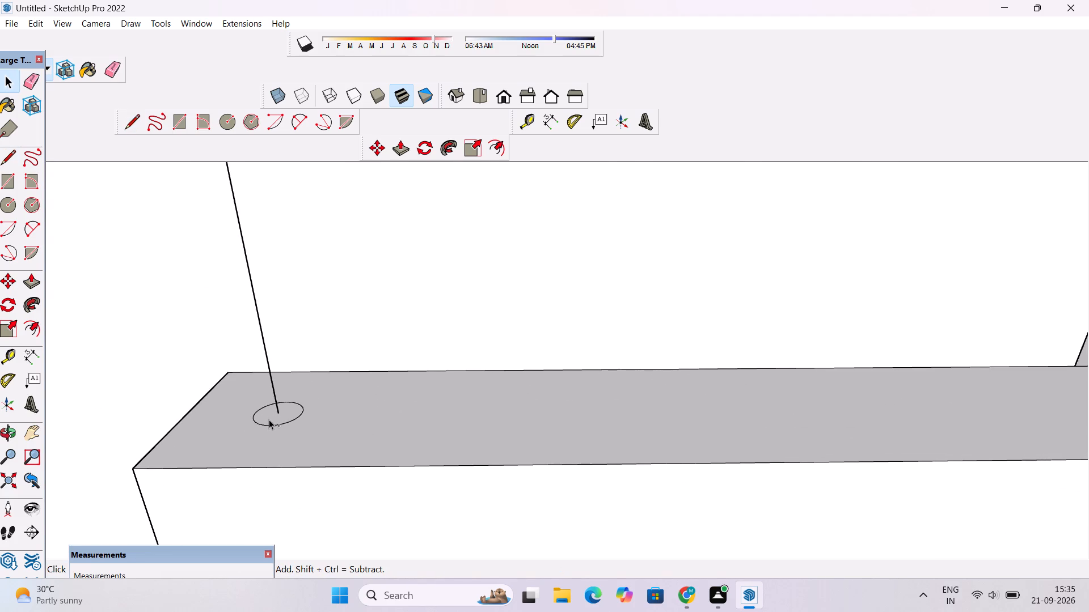
ctrl+click(268, 358)
ctrl+scroll(267, 386, down, 10)
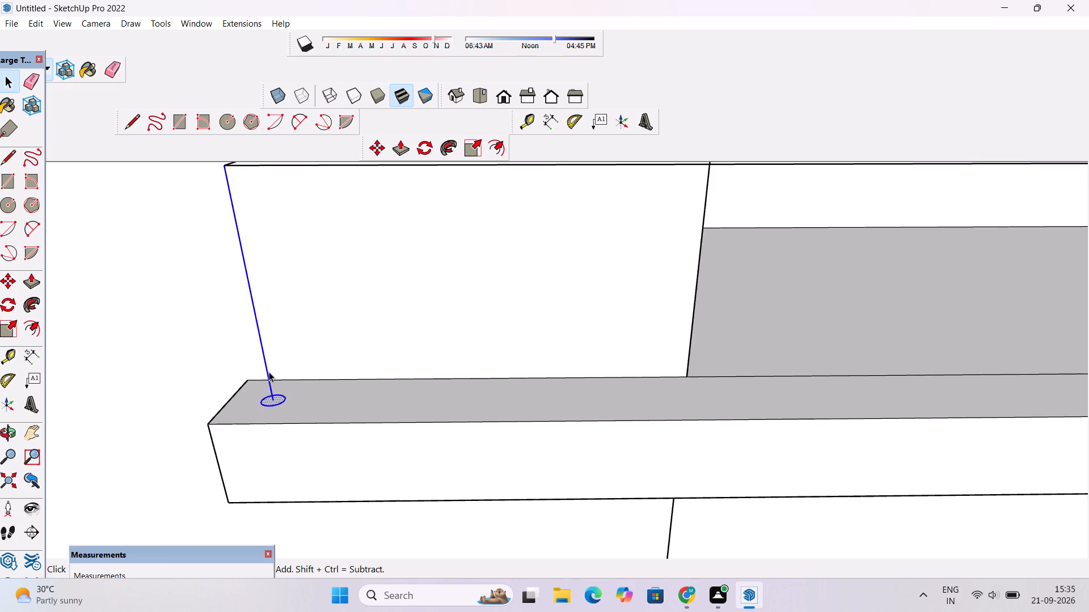
ctrl+scroll(269, 372, down, 2)
scroll(238, 213, up, 12)
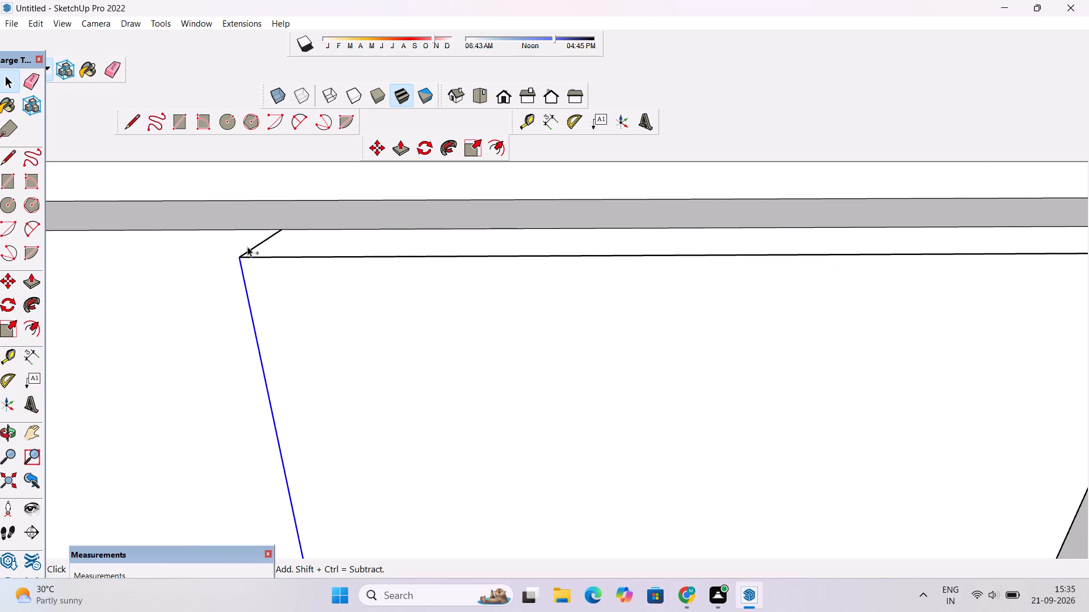
ctrl+click(250, 249)
scroll(220, 263, down, 10)
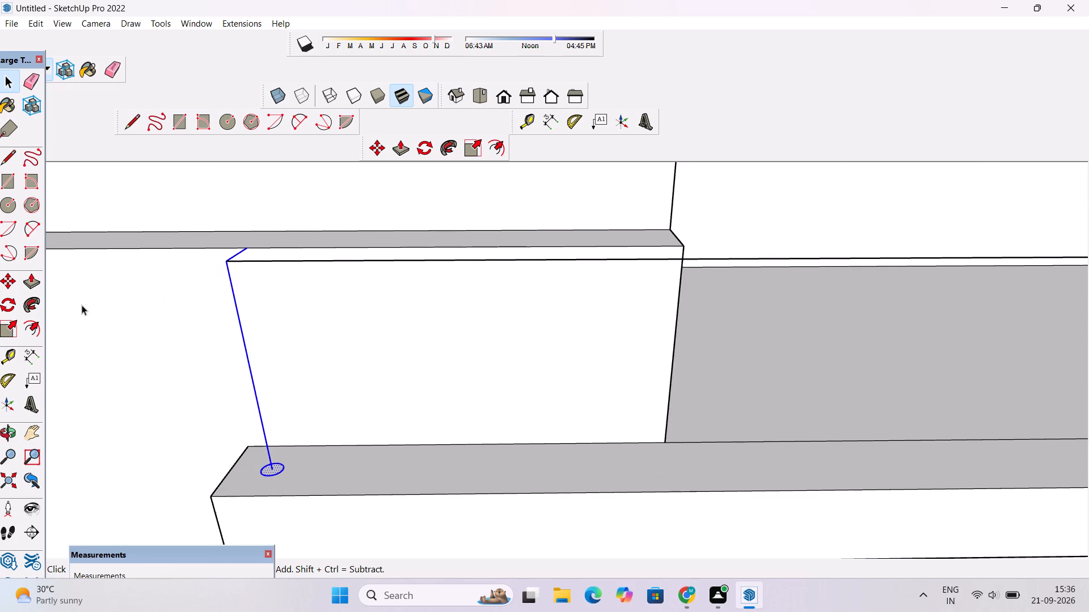
click(31, 305)
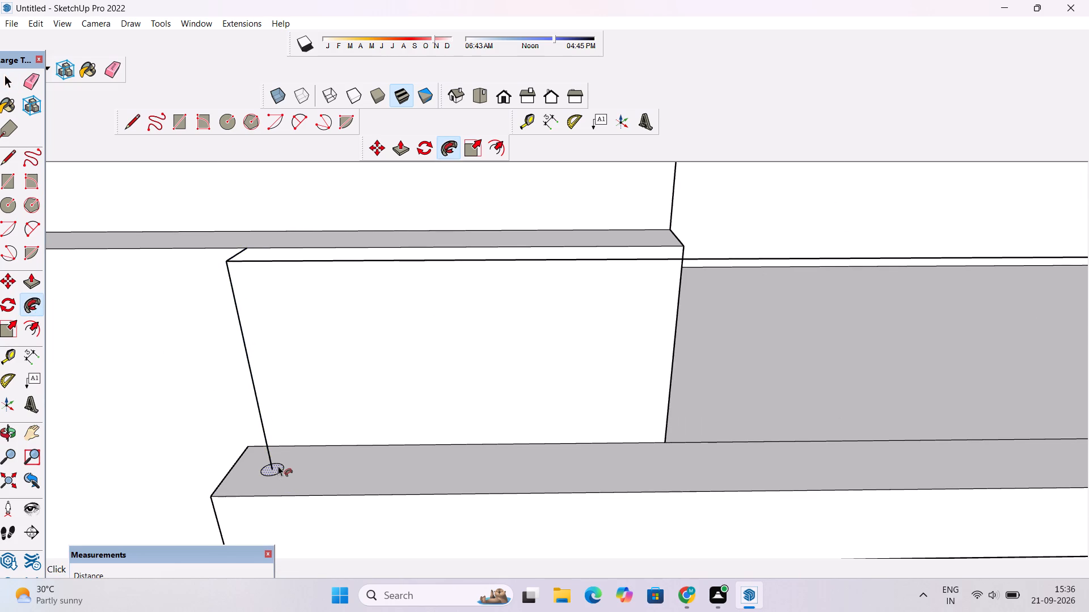
click(278, 466)
scroll(94, 392, down, 10)
key(space)
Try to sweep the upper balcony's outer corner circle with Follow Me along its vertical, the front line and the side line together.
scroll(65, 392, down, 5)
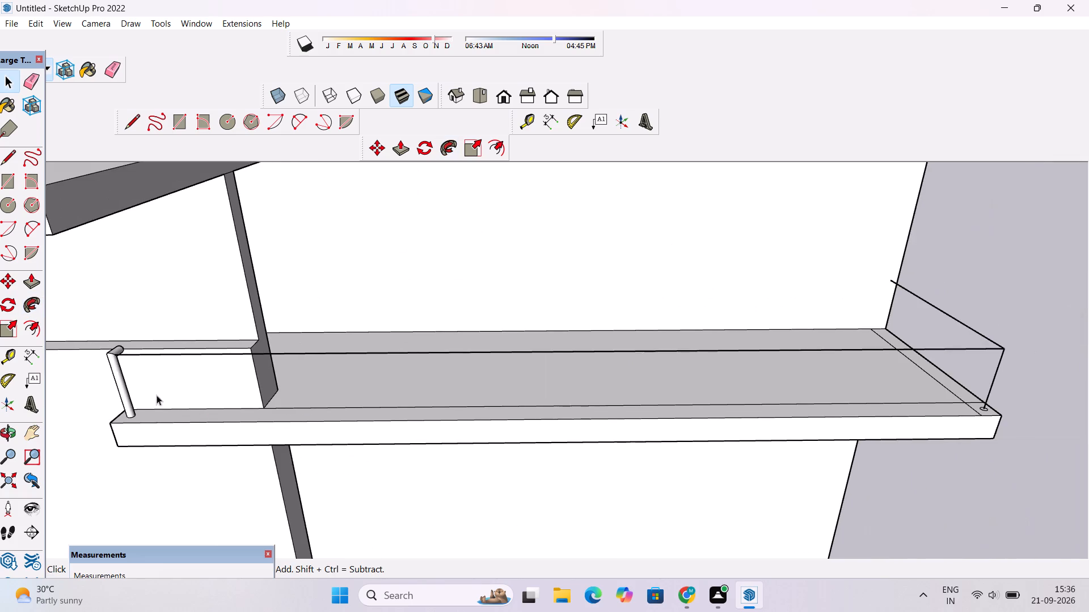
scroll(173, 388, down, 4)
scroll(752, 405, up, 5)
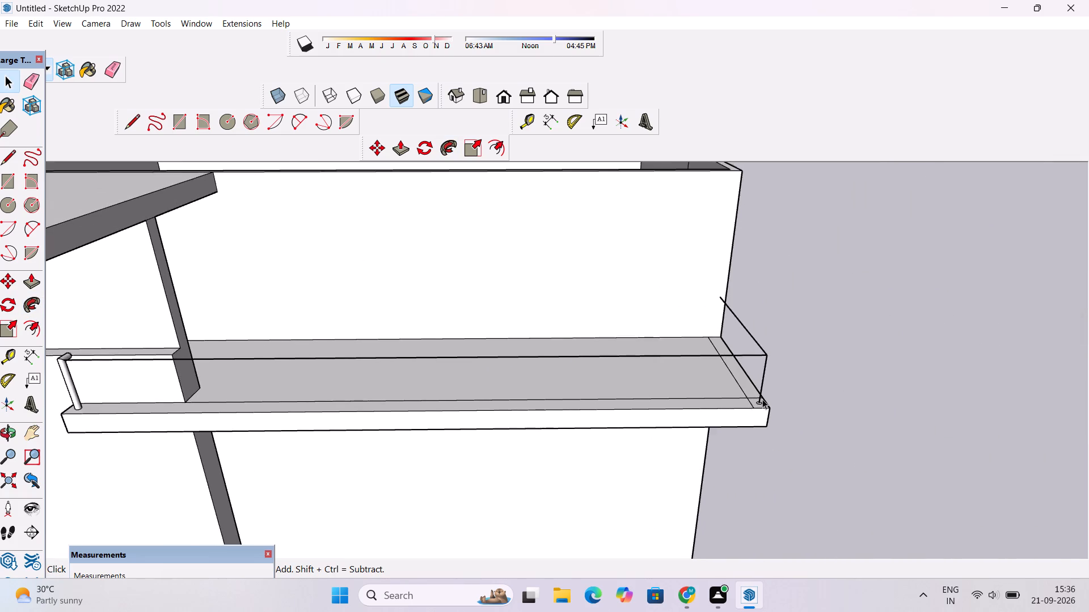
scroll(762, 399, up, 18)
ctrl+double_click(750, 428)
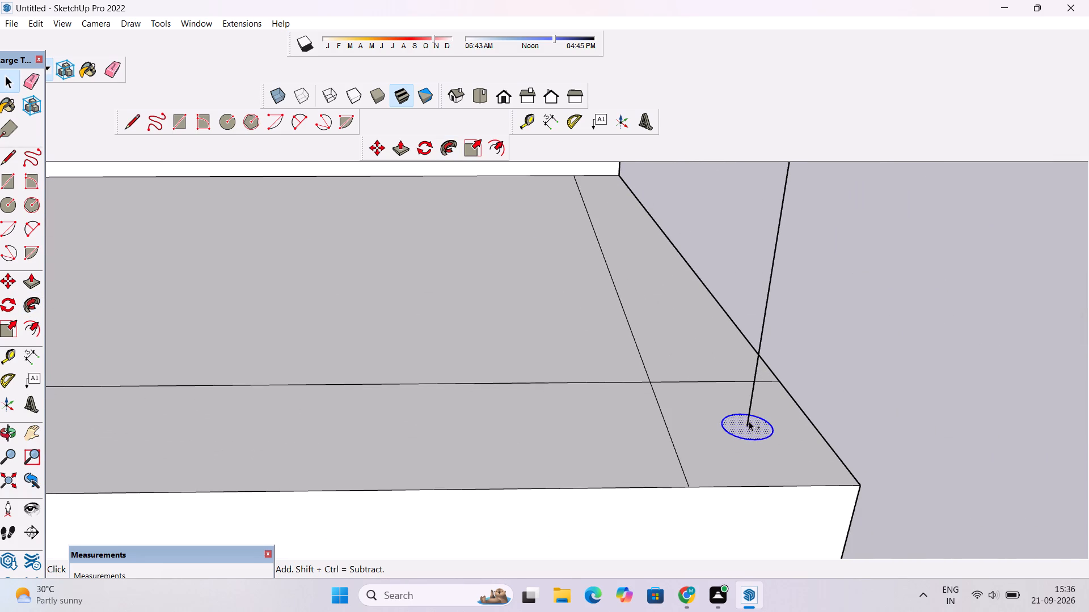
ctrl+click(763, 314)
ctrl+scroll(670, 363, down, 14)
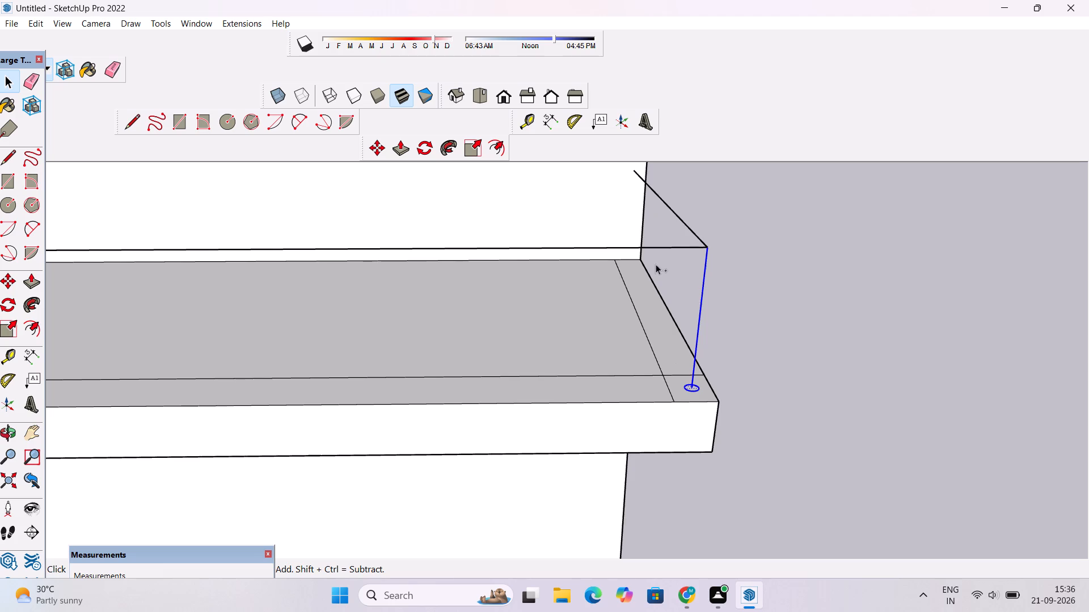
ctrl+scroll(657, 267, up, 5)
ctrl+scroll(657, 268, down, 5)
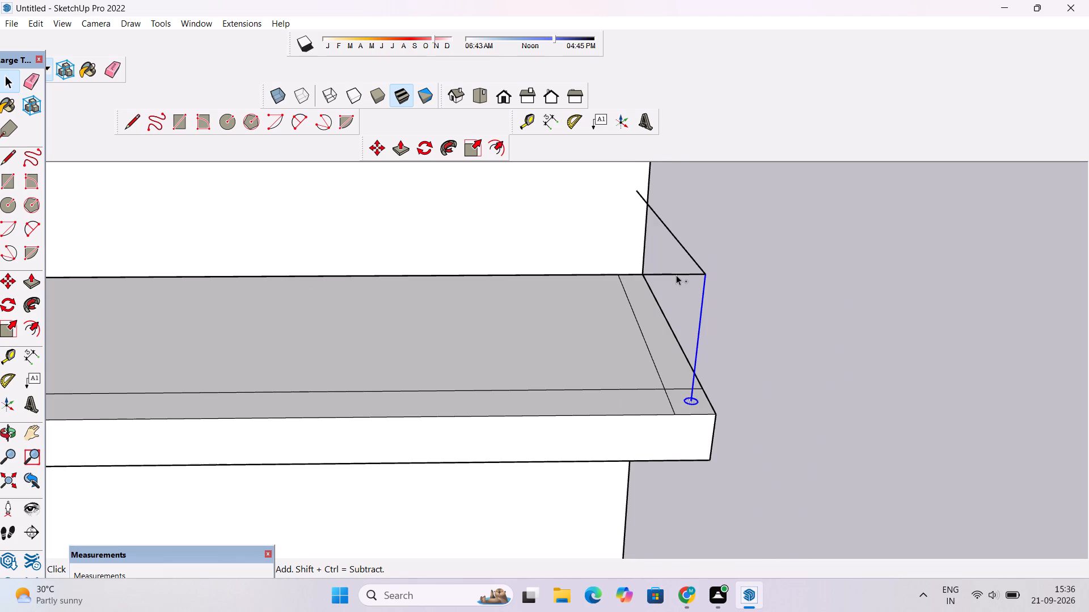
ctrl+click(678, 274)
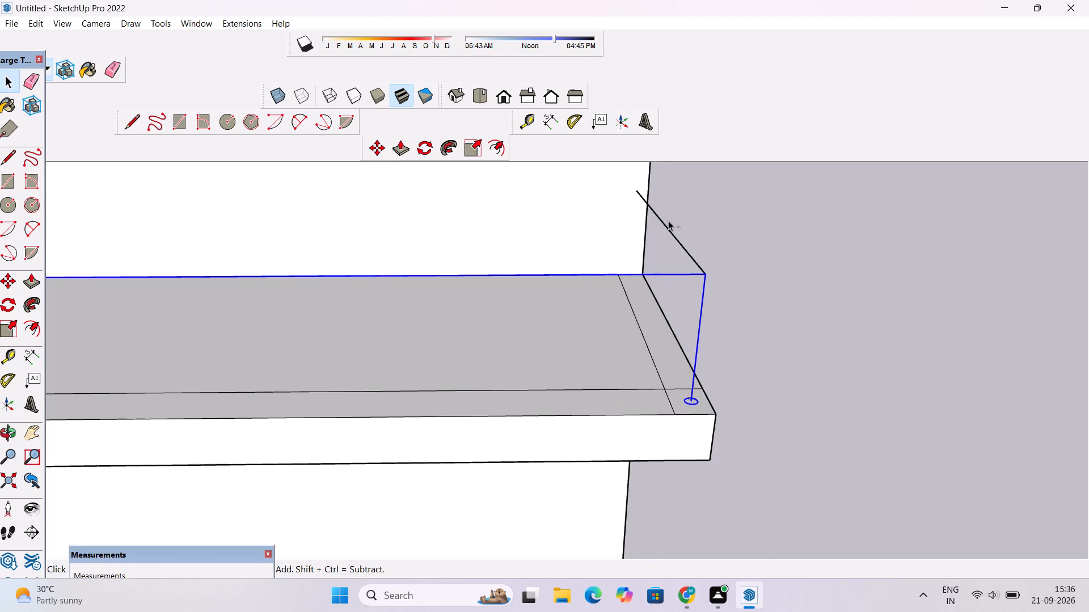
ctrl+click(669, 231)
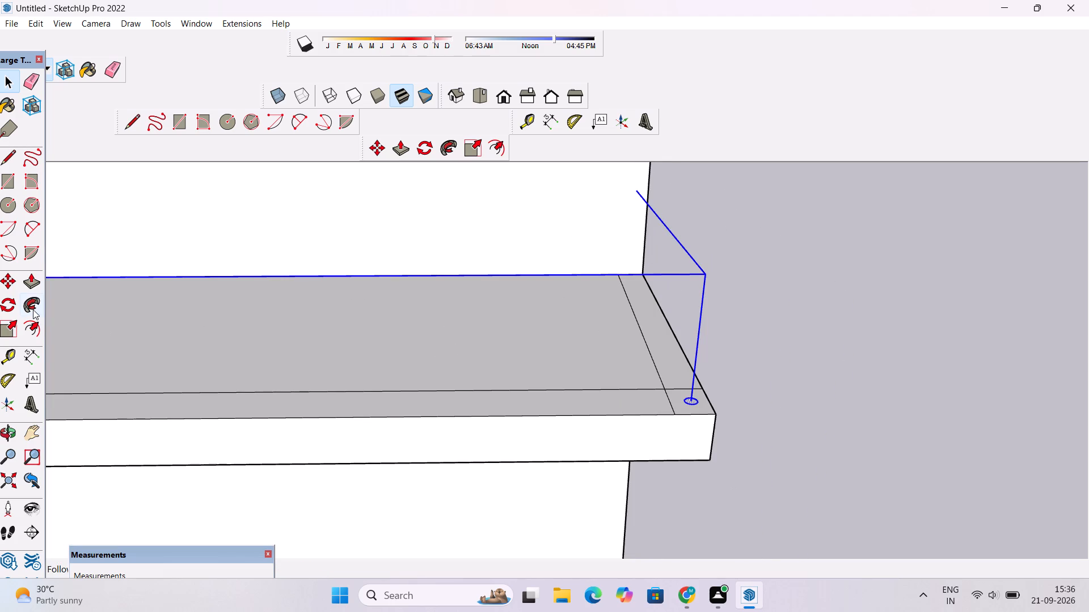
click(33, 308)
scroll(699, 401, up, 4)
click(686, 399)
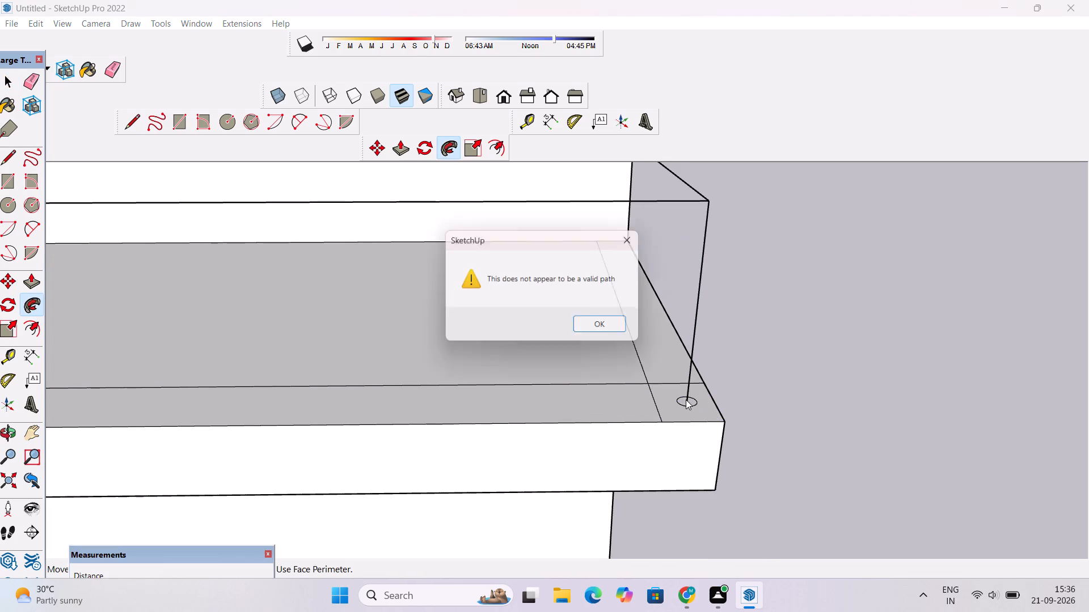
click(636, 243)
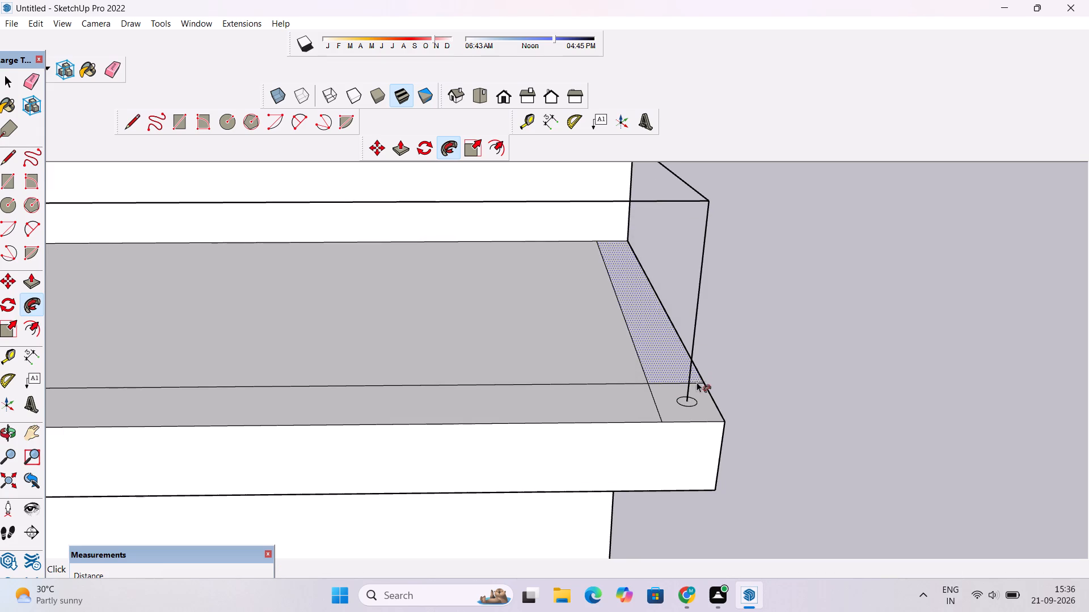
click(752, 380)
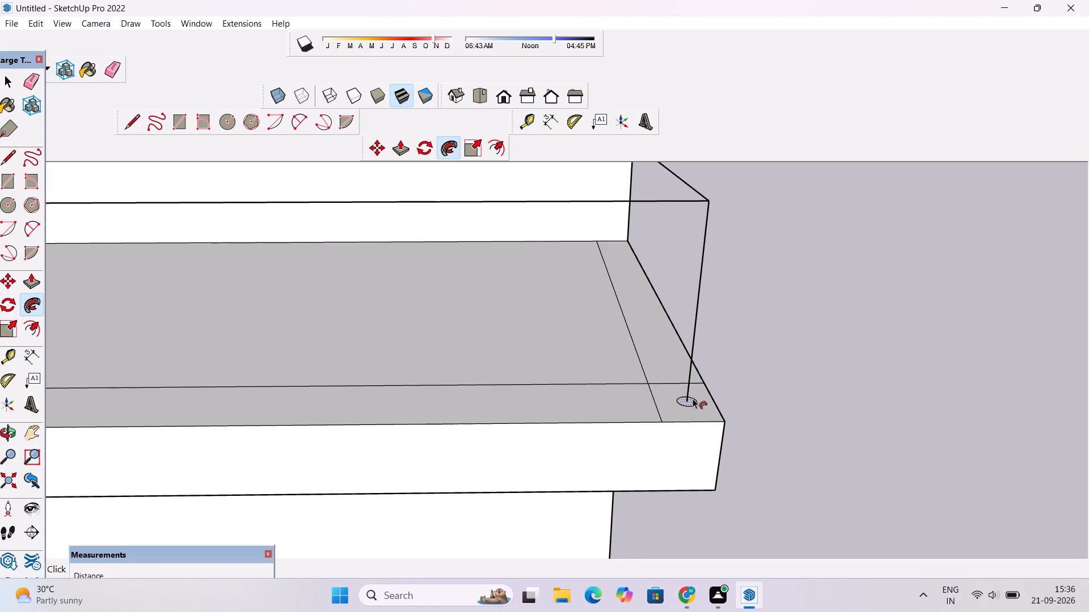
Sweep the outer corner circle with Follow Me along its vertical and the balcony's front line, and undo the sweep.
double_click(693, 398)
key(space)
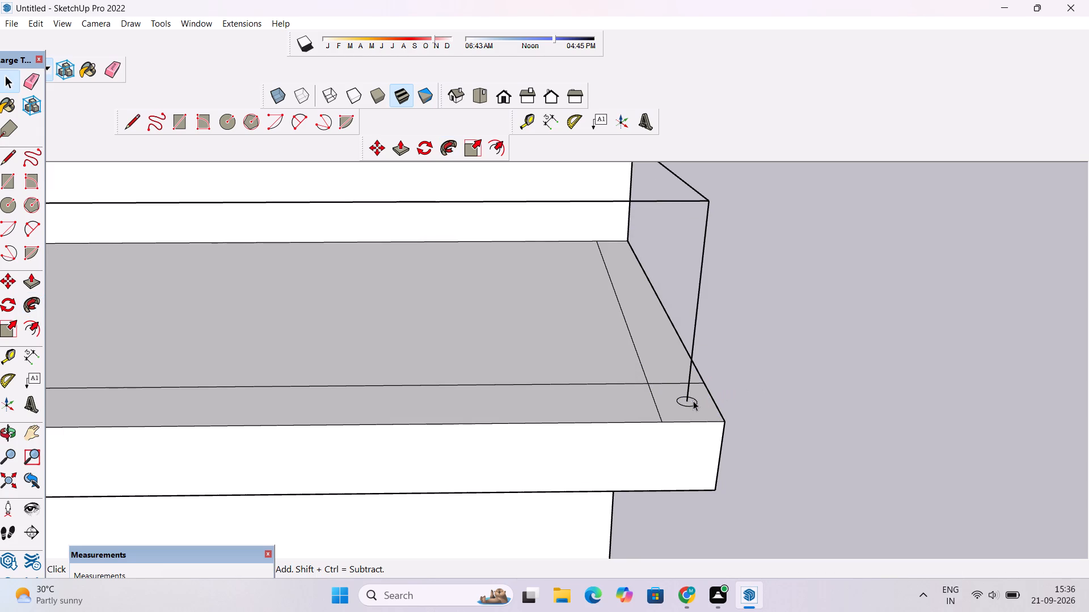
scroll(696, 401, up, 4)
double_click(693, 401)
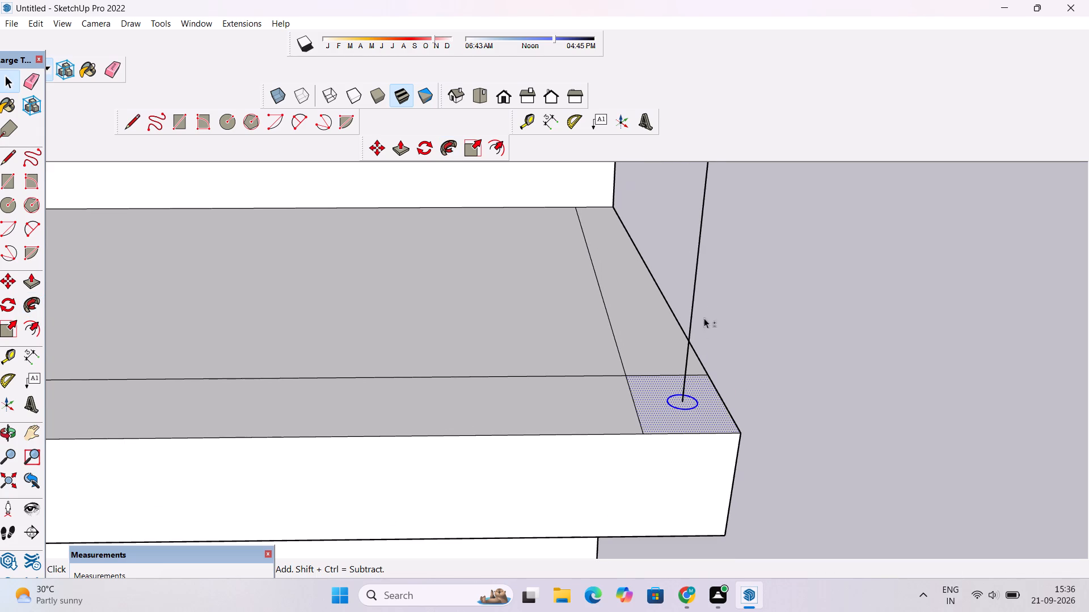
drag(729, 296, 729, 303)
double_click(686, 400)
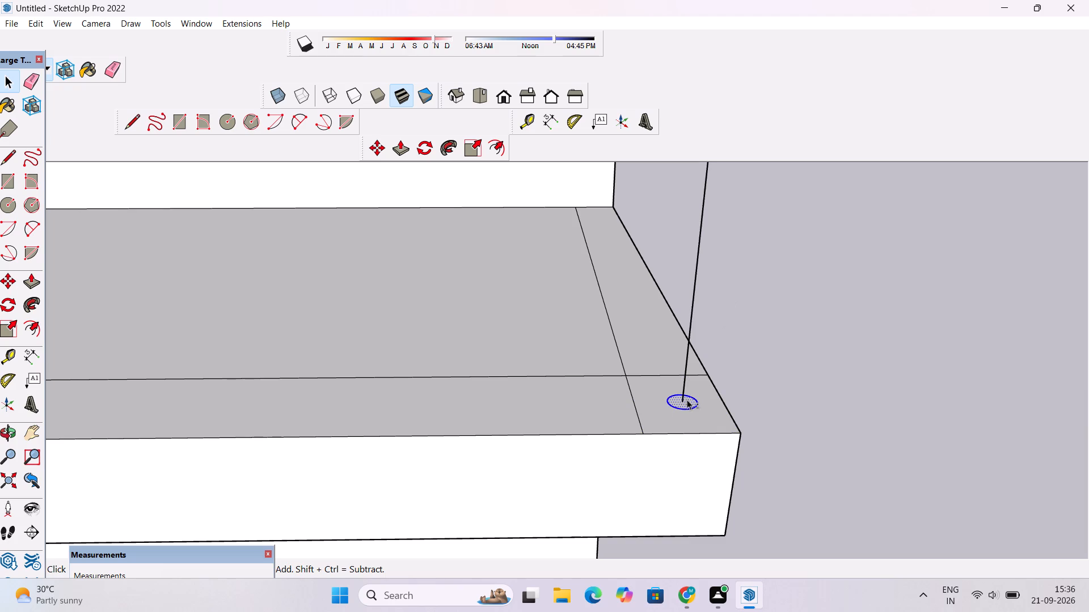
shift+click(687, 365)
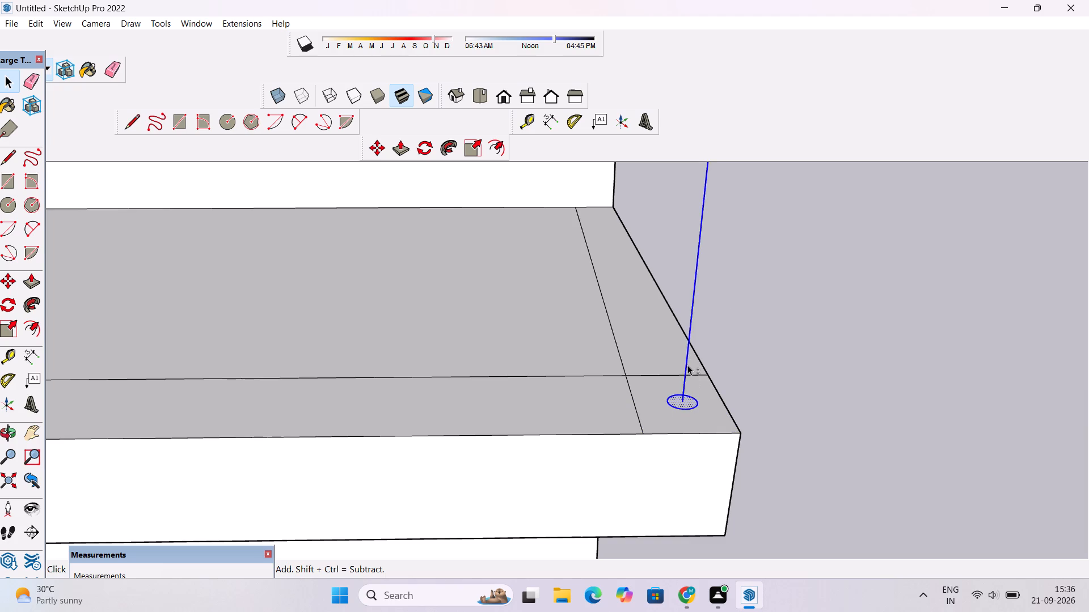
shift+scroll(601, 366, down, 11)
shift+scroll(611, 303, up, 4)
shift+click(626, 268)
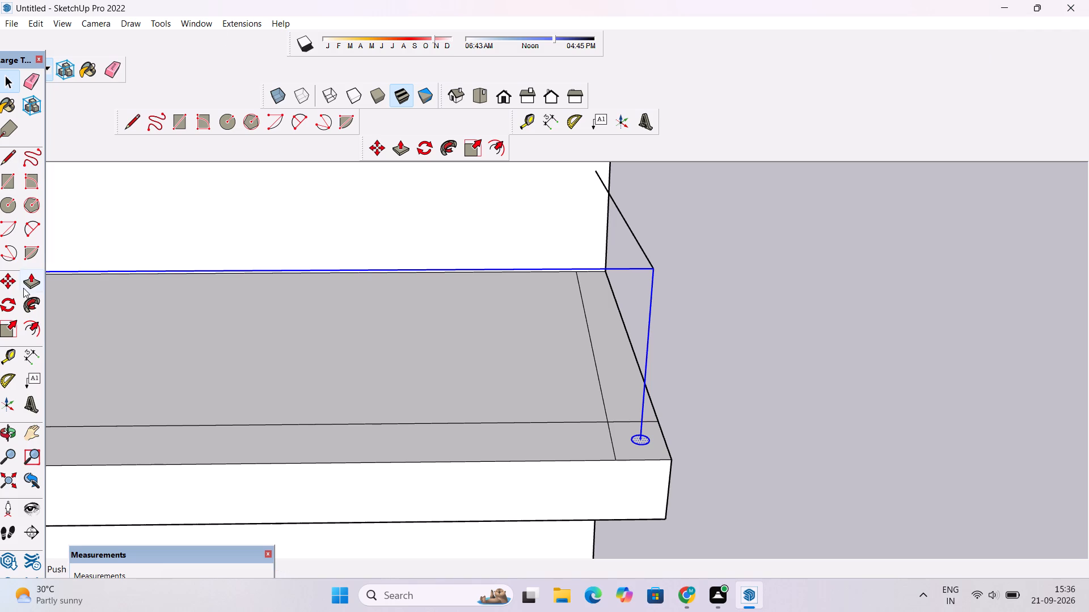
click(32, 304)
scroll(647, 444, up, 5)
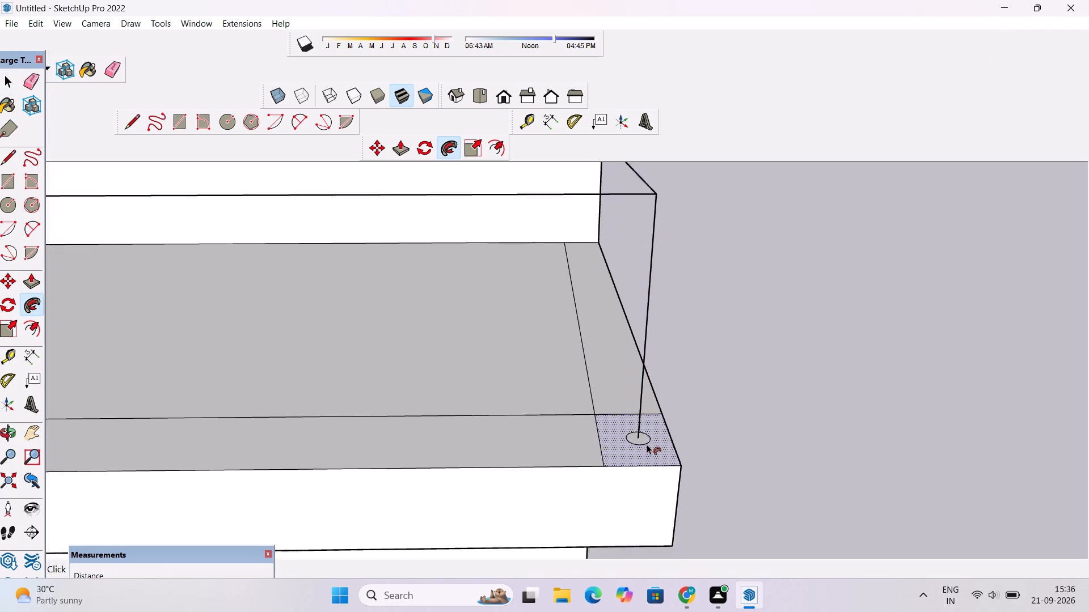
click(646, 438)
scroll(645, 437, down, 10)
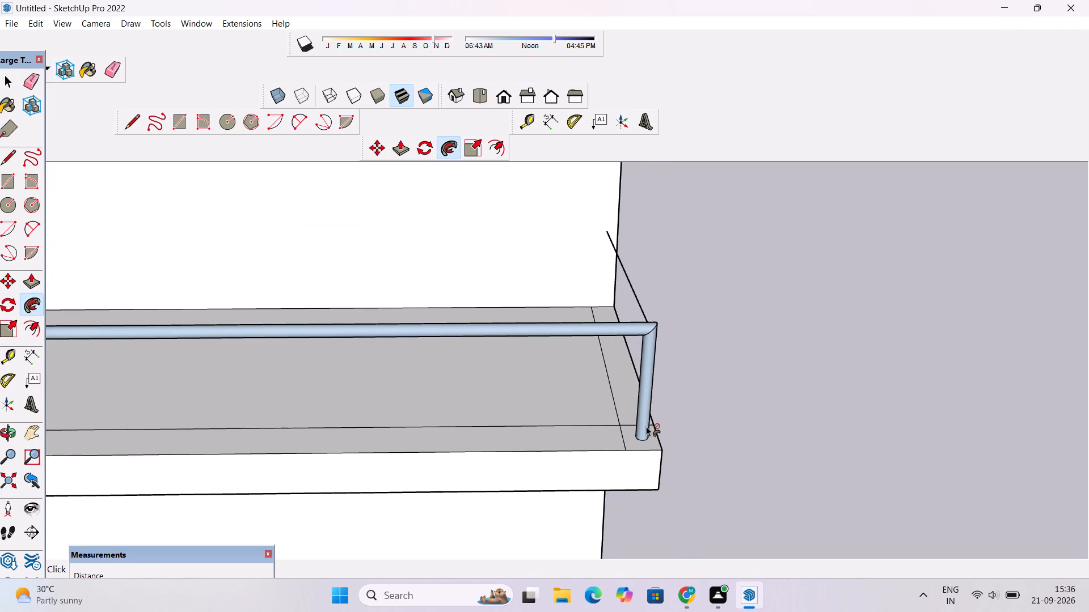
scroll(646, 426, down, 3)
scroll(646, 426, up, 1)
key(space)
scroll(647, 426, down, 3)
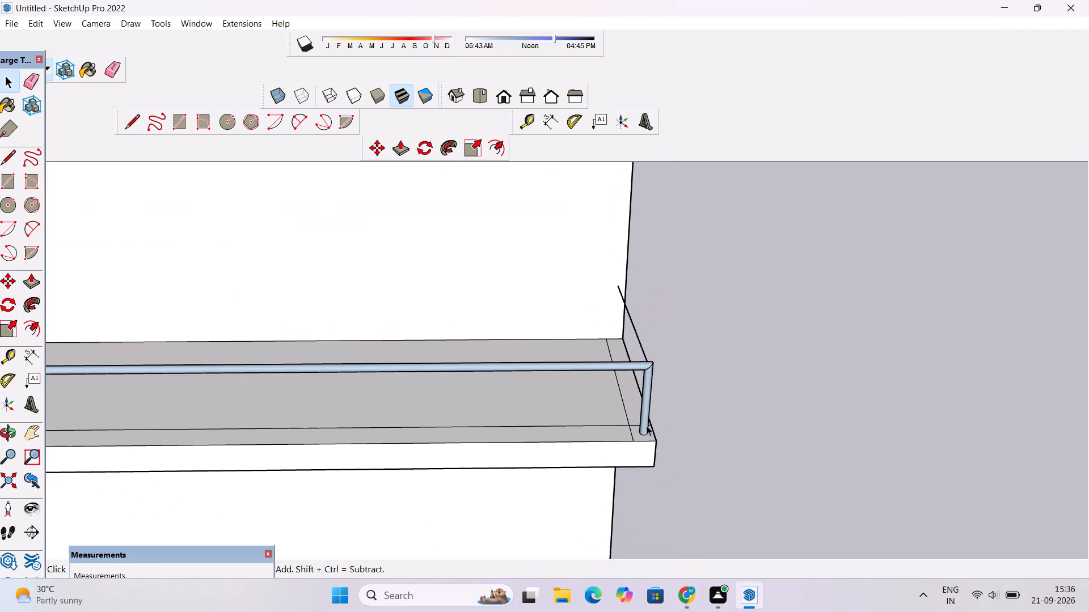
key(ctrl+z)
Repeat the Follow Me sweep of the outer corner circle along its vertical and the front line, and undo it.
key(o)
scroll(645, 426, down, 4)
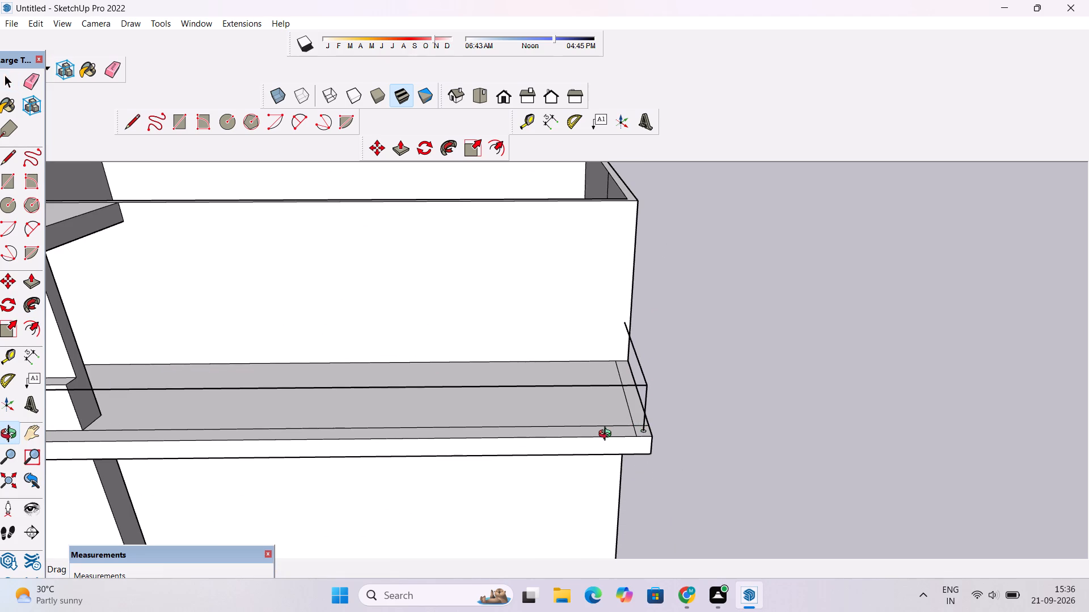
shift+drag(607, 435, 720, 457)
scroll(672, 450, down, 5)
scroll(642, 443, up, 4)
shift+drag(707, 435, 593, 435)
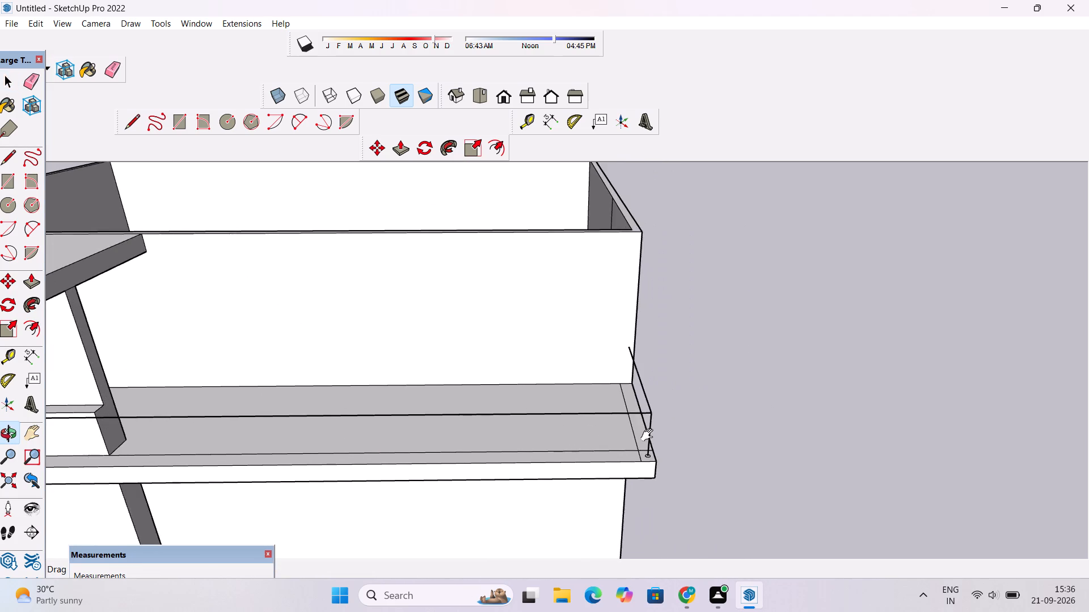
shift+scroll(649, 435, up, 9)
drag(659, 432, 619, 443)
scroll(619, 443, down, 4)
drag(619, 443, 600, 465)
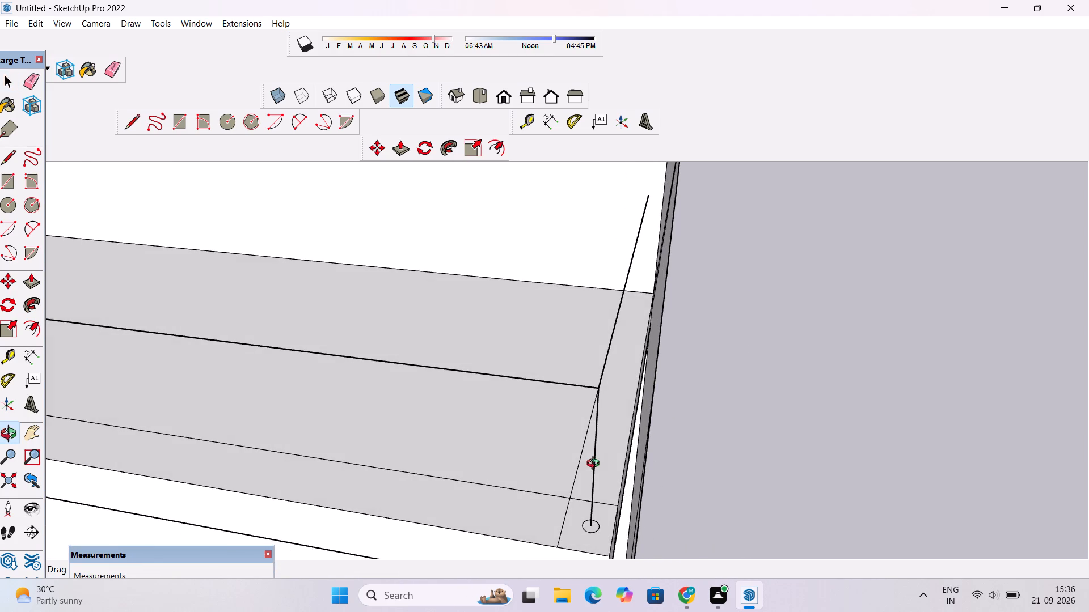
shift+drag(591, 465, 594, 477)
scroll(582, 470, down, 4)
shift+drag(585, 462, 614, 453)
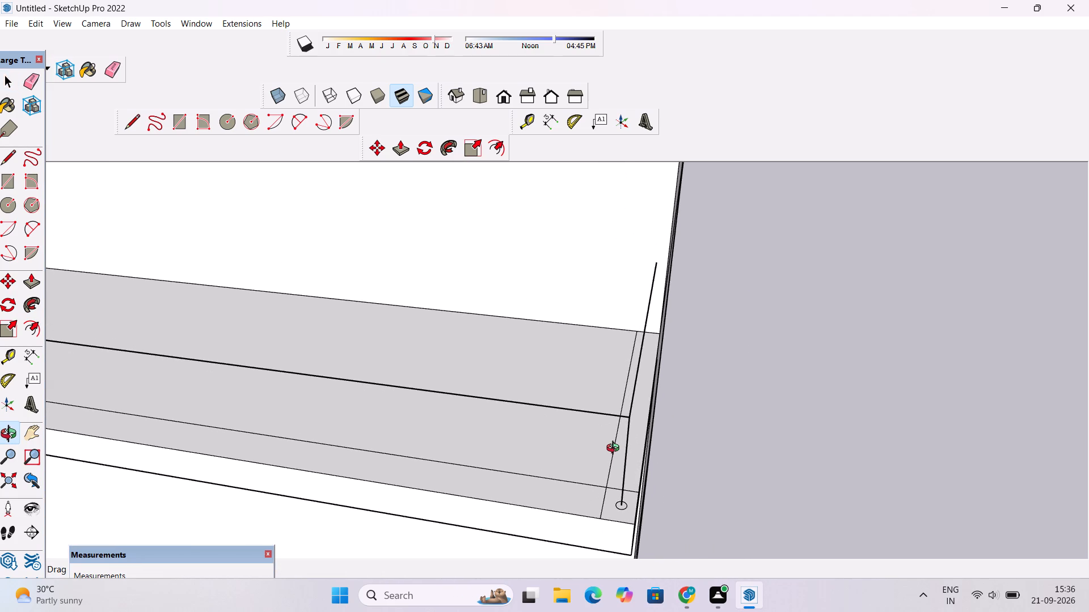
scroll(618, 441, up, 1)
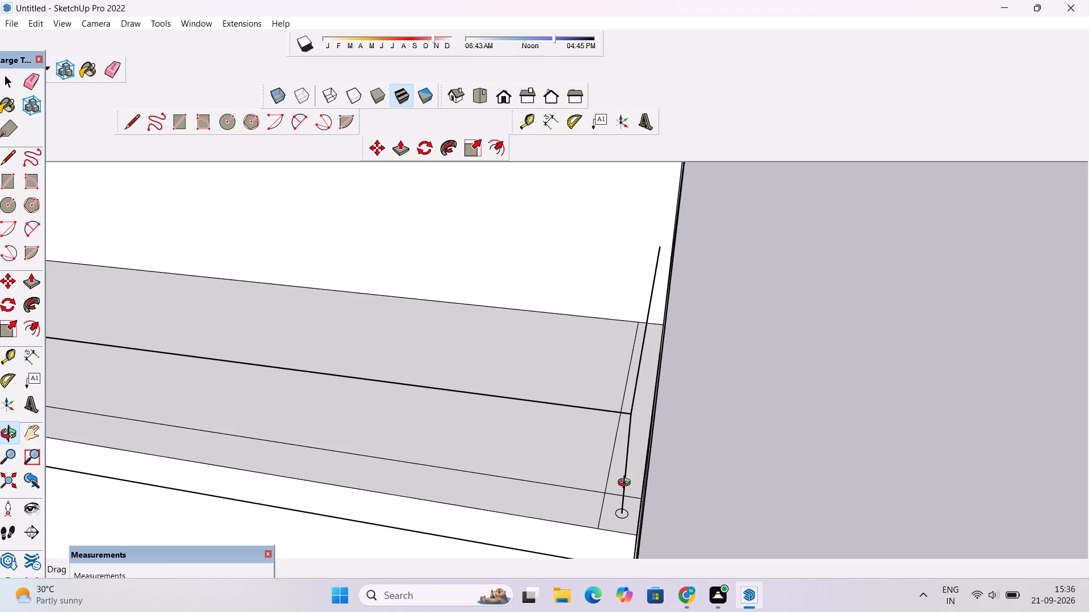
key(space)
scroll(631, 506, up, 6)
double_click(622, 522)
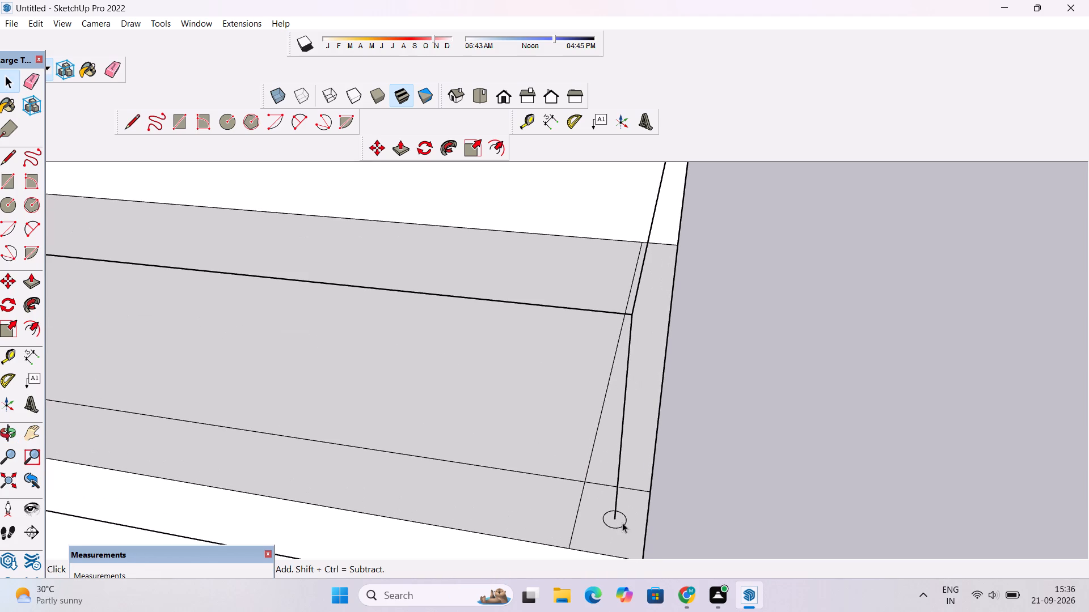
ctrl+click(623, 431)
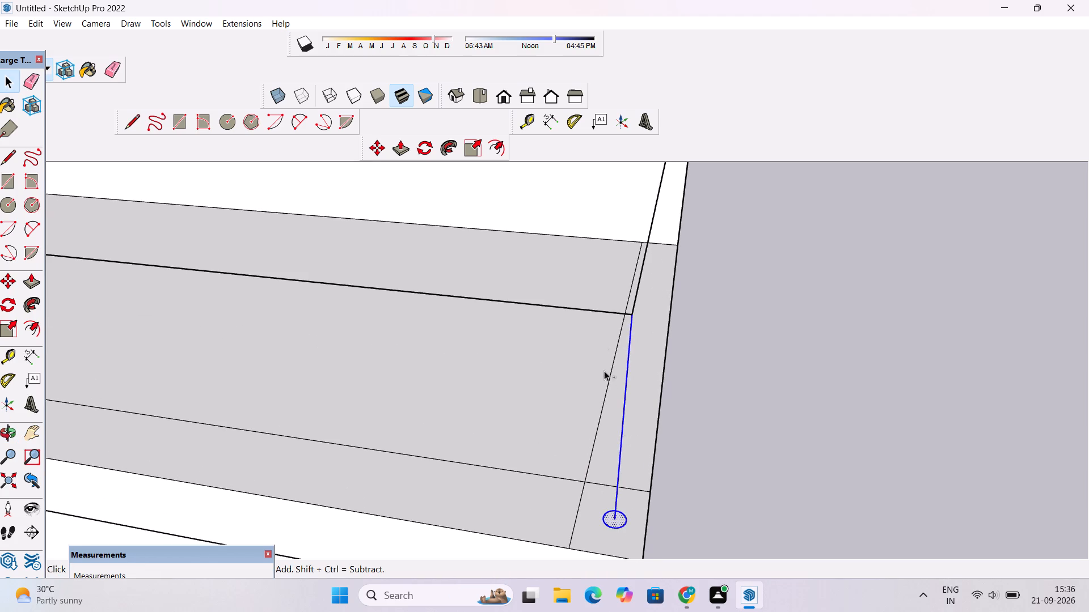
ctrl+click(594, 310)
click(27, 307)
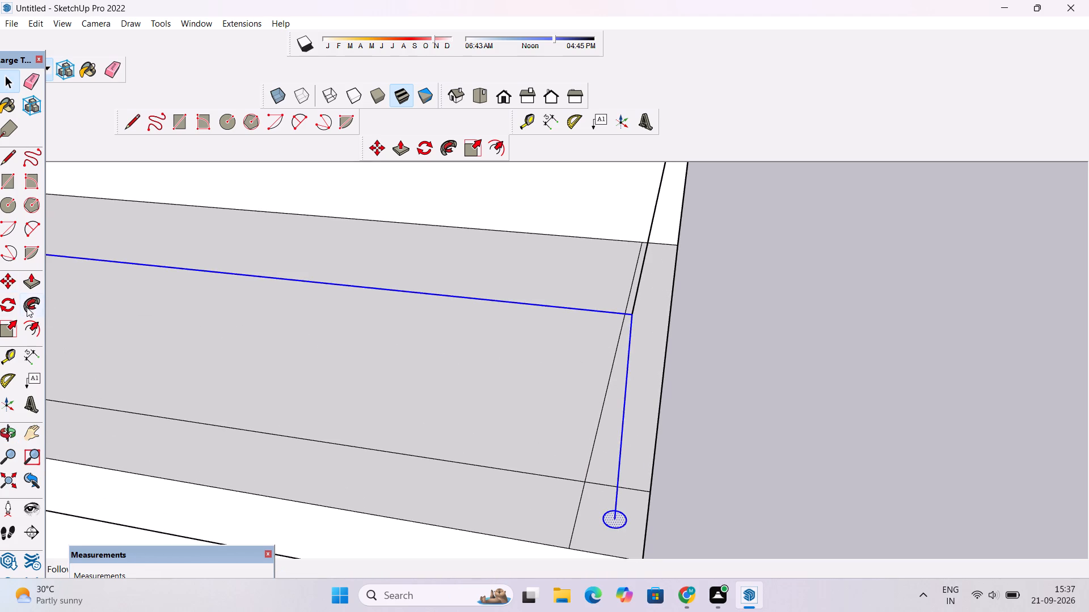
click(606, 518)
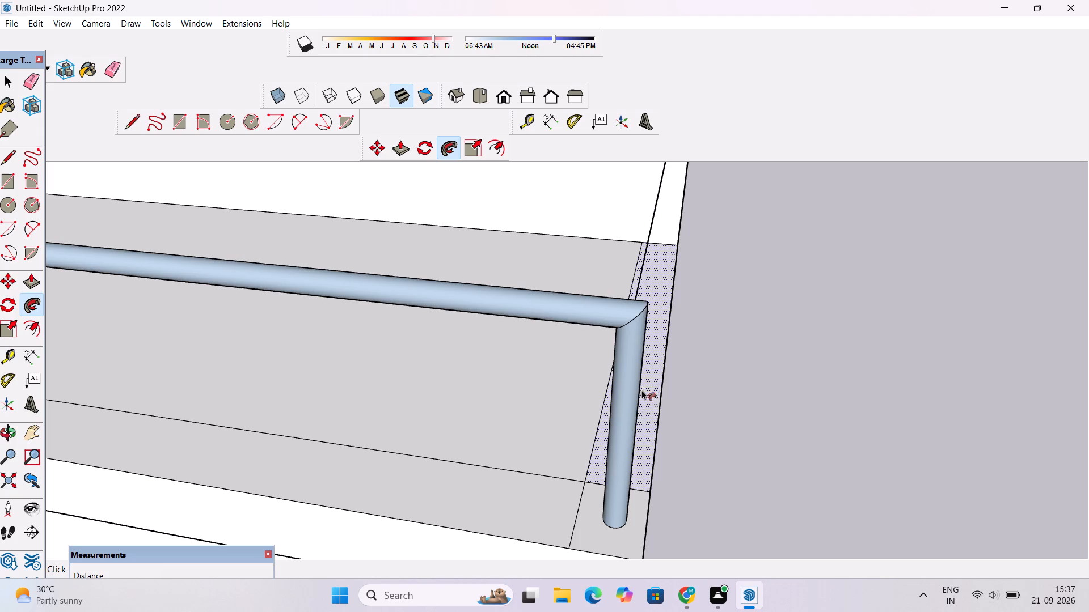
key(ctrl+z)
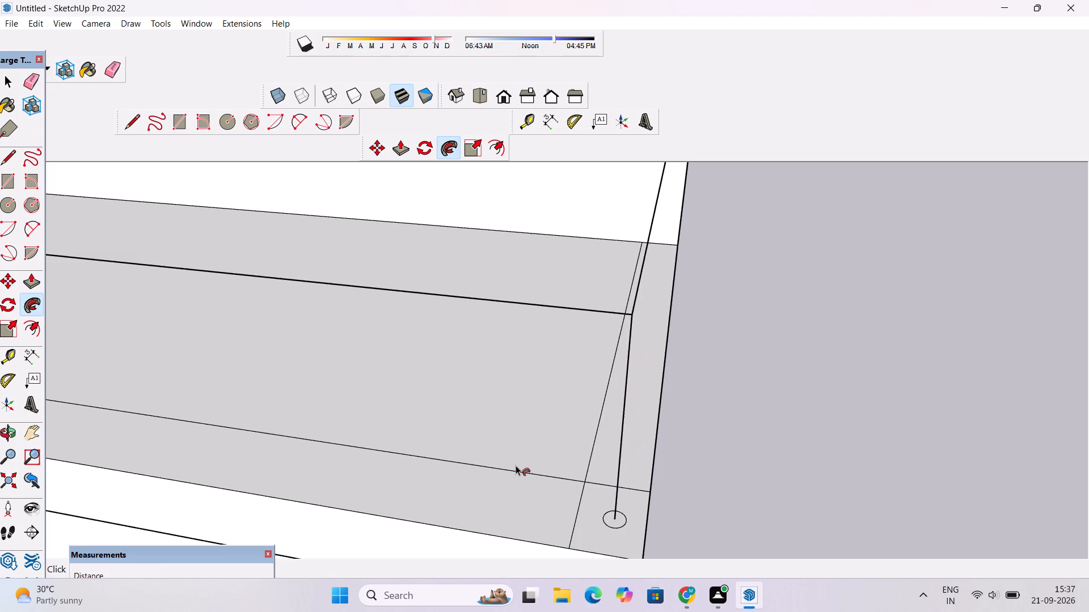
Draw a circle with a 3" radius on the wall, centred on the wall end of the upper balcony's side line.
key(o)
drag(720, 471, 619, 469)
shift+drag(619, 469, 579, 521)
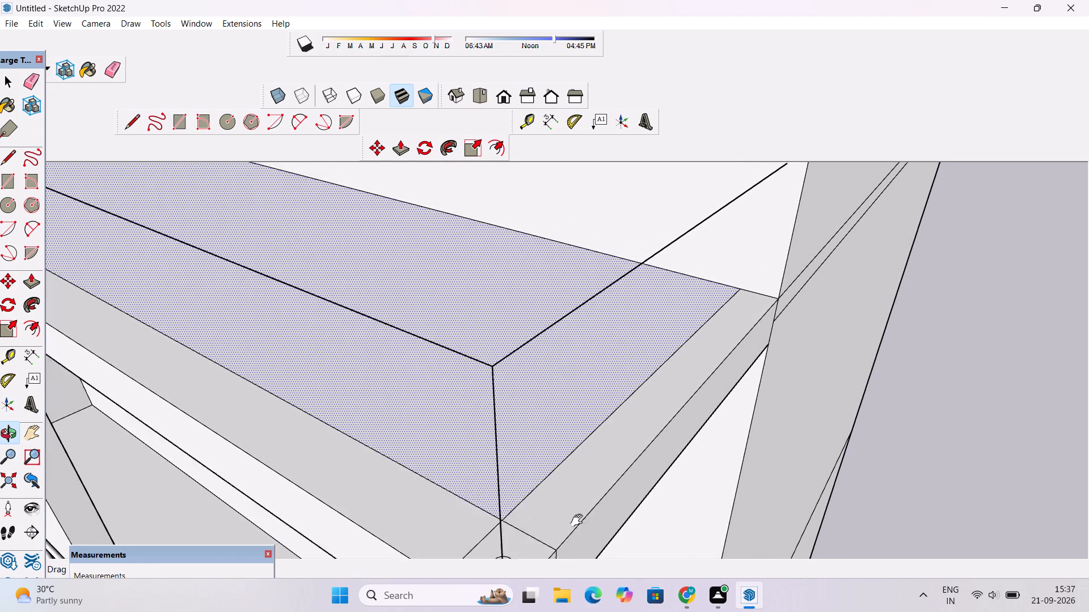
shift+drag(579, 521, 579, 522)
scroll(579, 504, down, 4)
drag(577, 488, 603, 477)
drag(614, 419, 591, 484)
key(c)
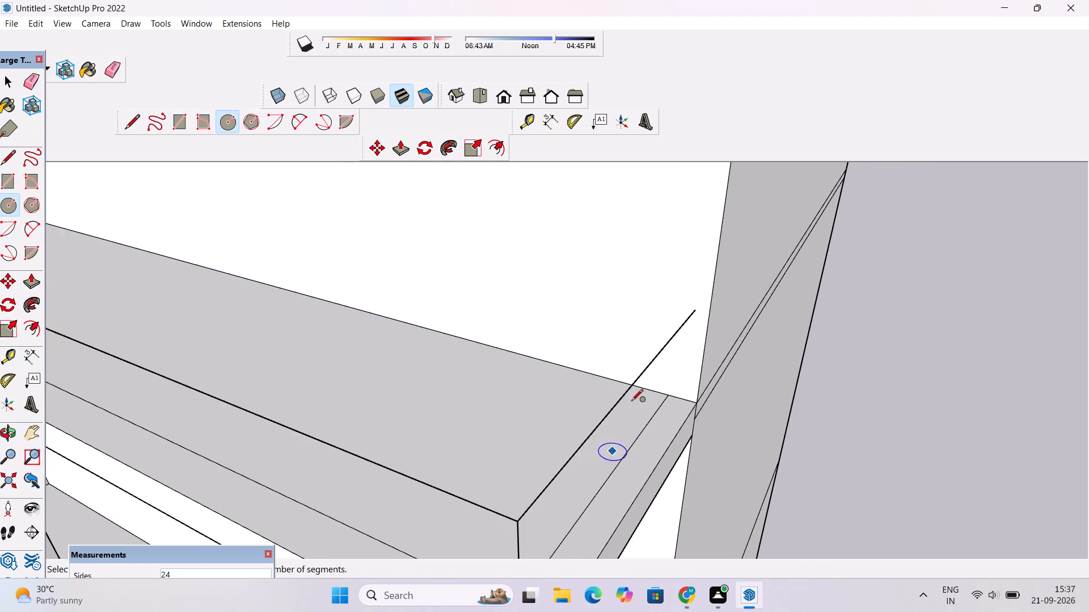
scroll(674, 336, up, 3)
click(702, 301)
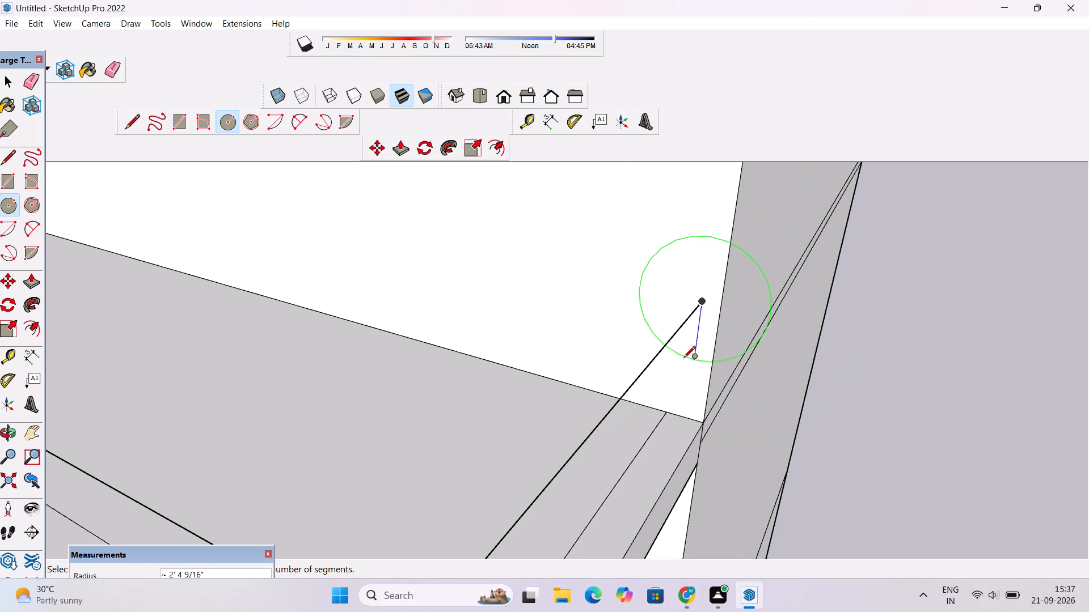
scroll(704, 304, up, 3)
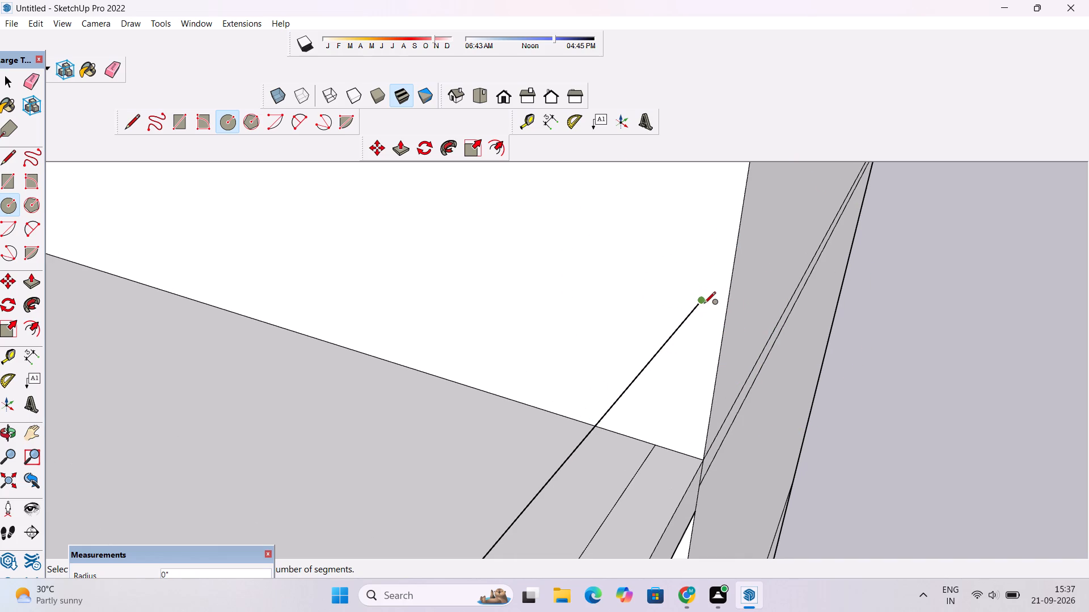
text(3")
key(Return)
key(space)
Sweep the wall circle with Follow Me along the upper balcony's side line to form the side rail.
scroll(636, 294, down, 4)
scroll(680, 296, up, 9)
double_click(688, 299)
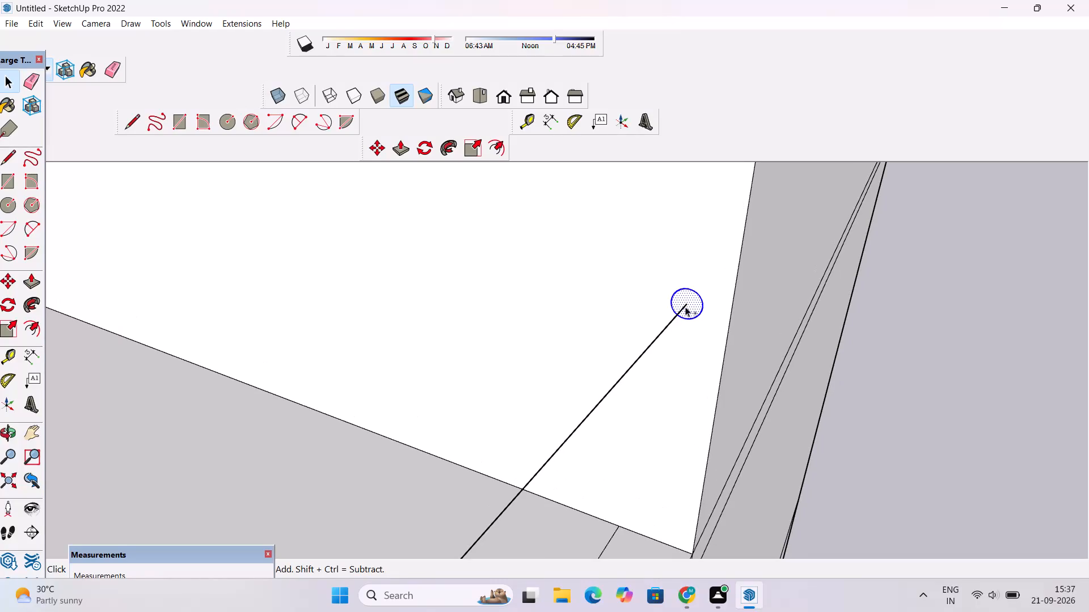
ctrl+click(669, 322)
click(35, 302)
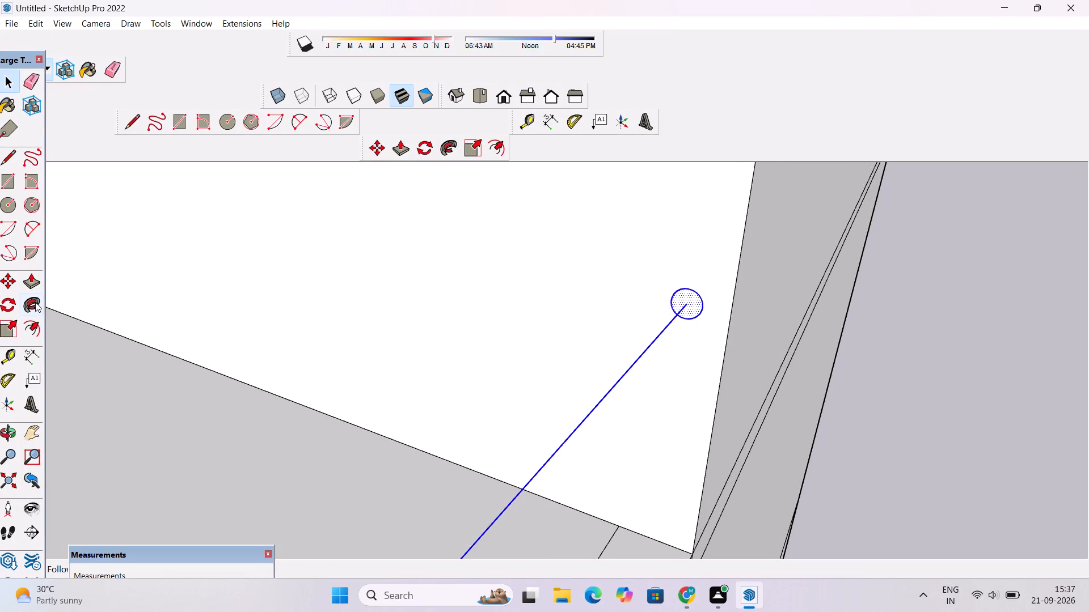
click(676, 298)
scroll(677, 298, down, 6)
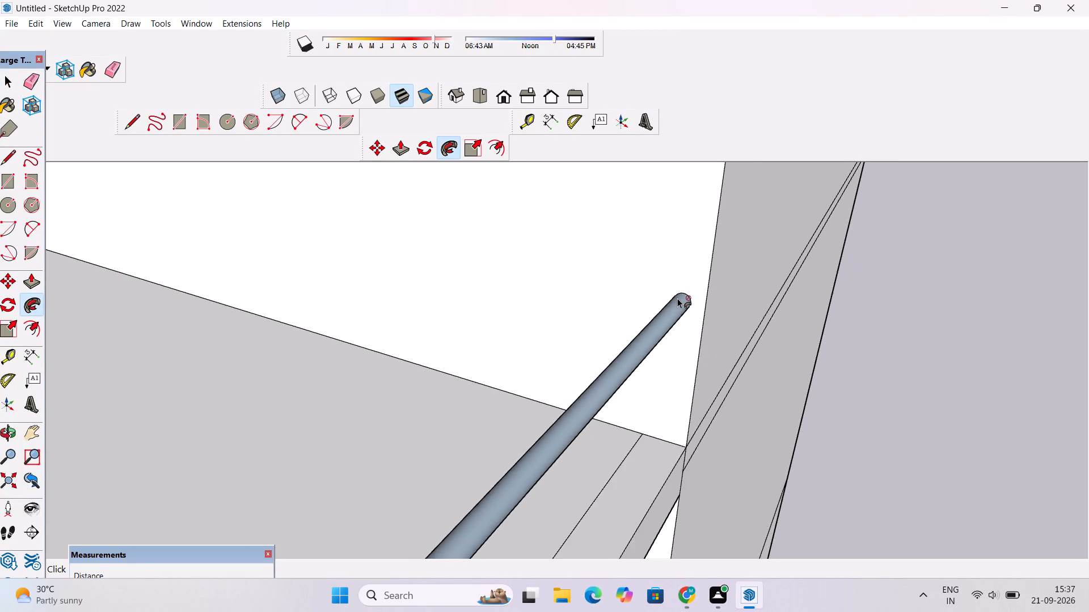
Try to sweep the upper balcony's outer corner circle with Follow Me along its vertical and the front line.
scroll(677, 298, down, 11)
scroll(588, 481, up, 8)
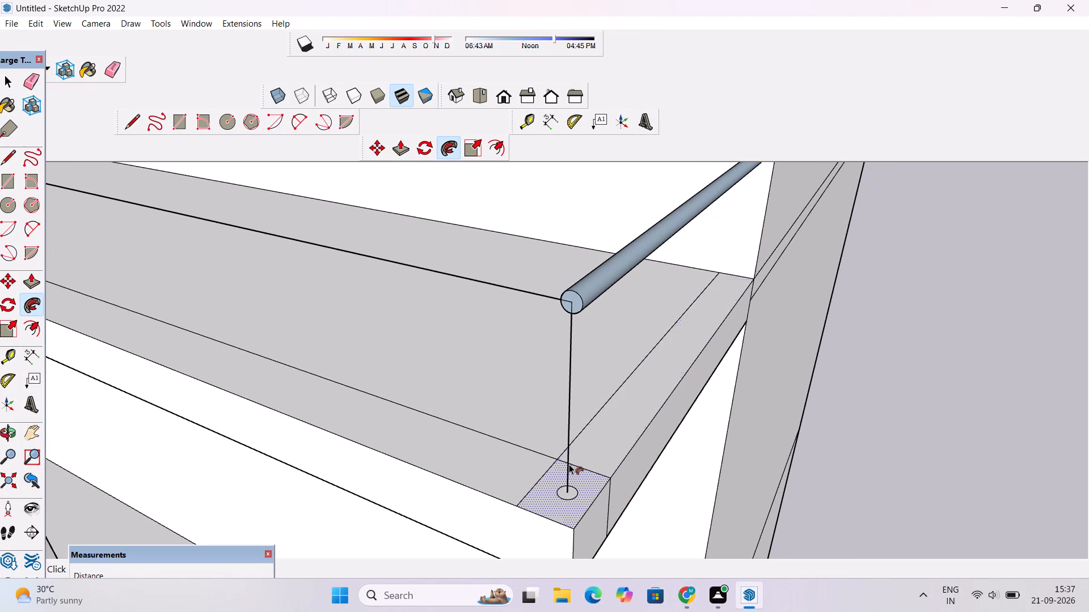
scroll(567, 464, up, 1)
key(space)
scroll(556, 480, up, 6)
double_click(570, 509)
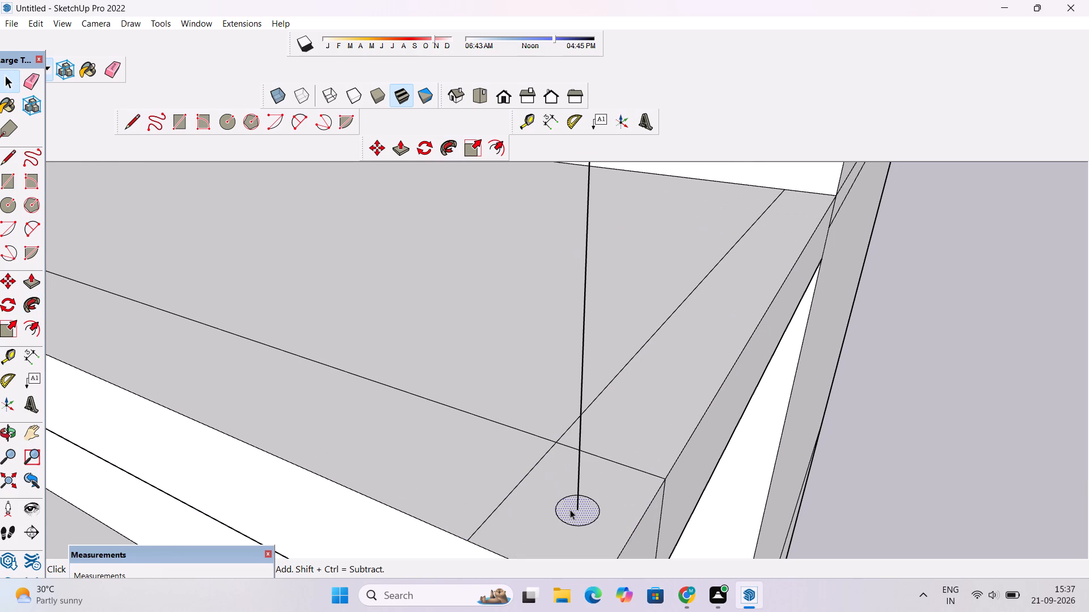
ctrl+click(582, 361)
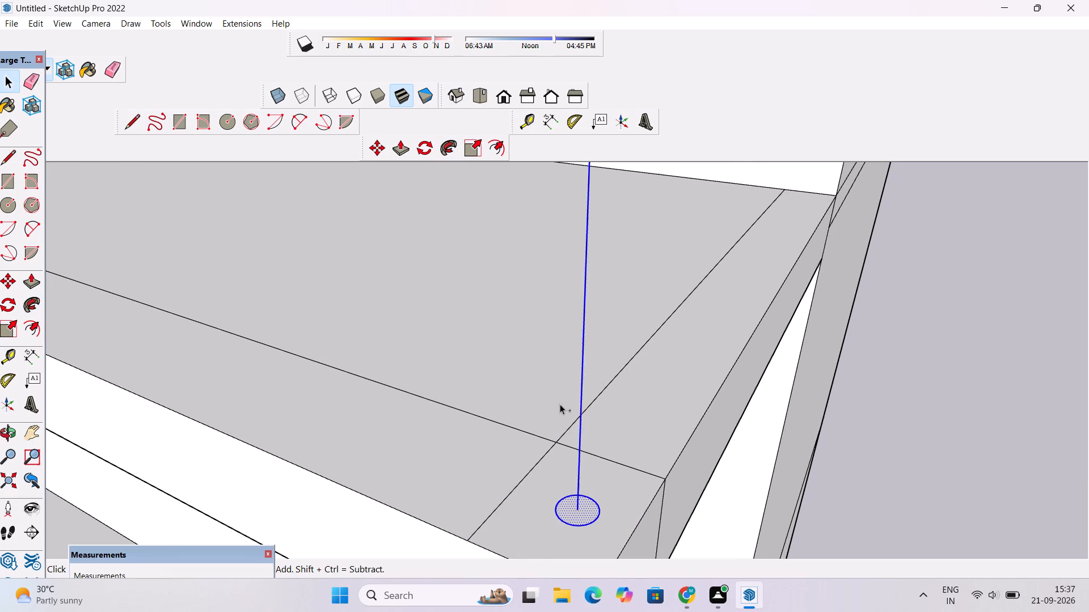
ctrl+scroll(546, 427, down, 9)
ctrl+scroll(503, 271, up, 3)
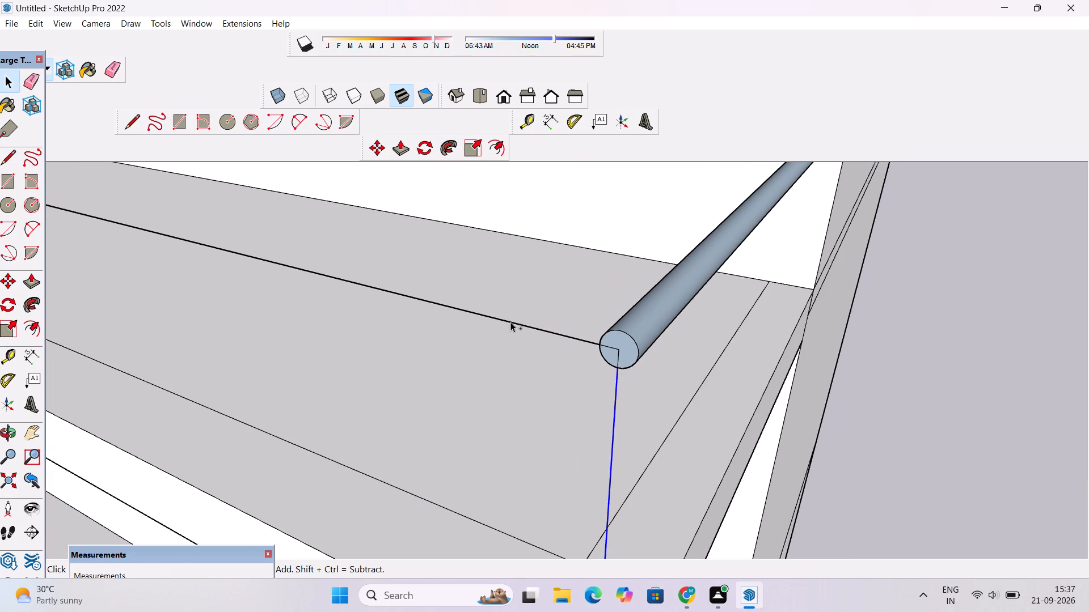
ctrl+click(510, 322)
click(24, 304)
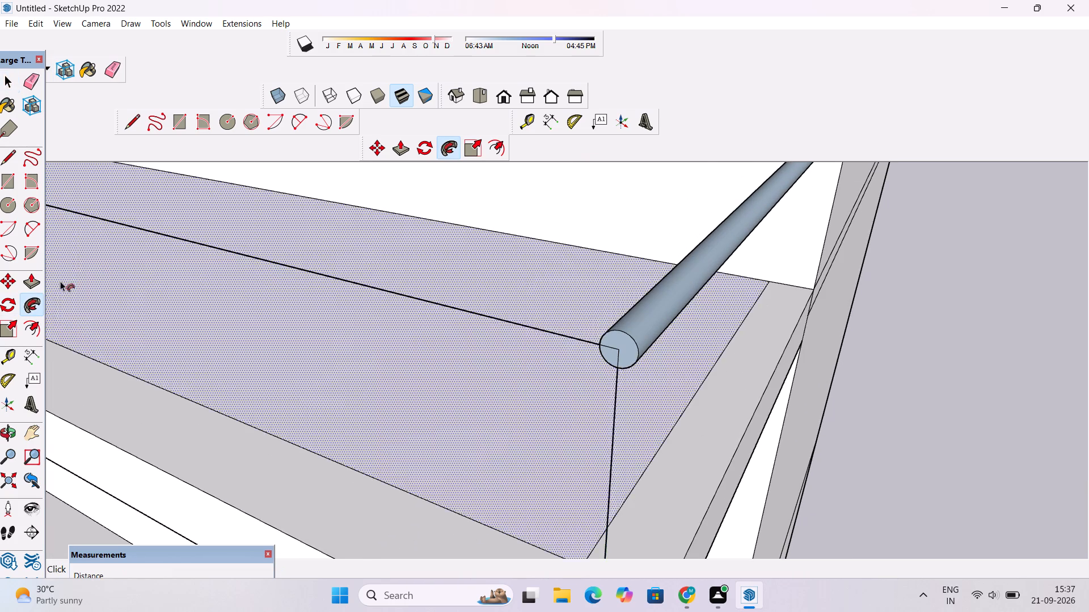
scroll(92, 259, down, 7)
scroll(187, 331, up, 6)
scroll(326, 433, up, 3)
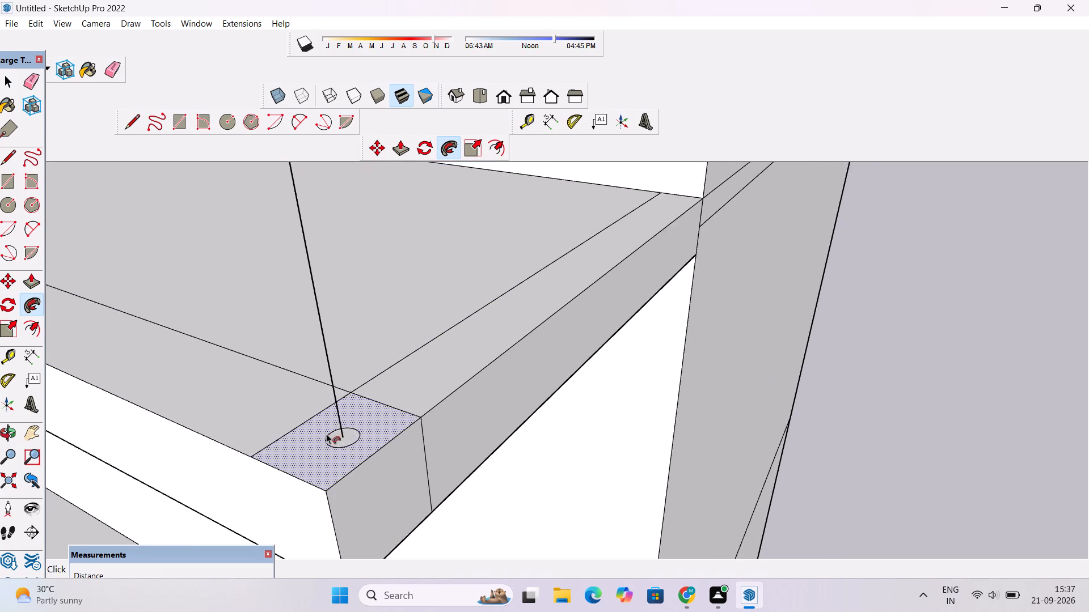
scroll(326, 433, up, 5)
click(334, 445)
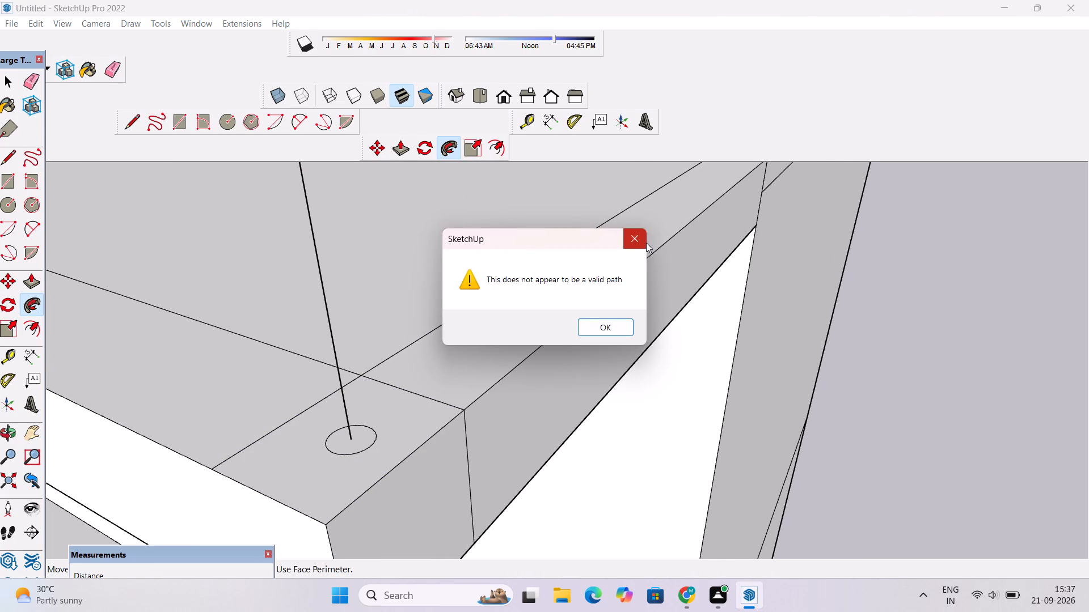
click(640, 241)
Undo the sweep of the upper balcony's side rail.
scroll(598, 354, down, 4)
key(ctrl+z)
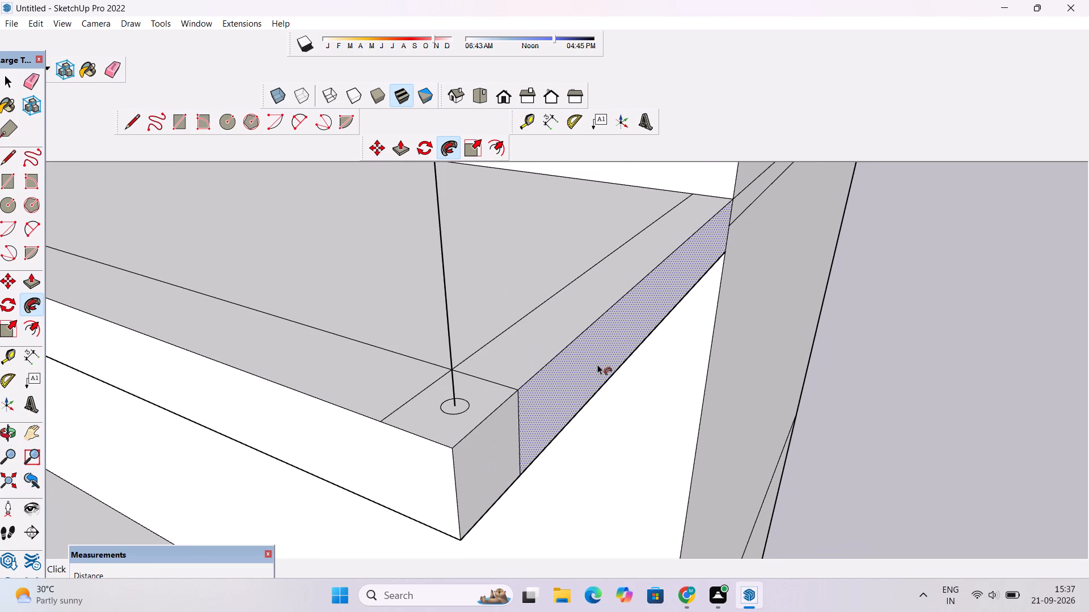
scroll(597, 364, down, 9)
Sweep the outer corner circle with Follow Me along its vertical and the upper balcony's front line to form the post and front rail.
key(space)
scroll(527, 379, down, 4)
scroll(542, 351, up, 5)
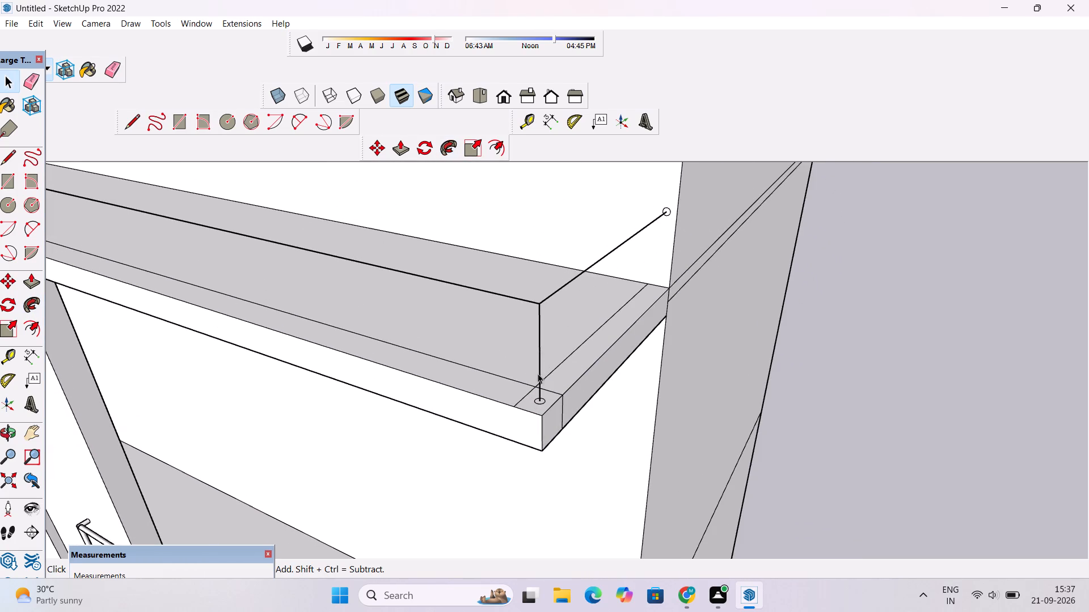
scroll(524, 423, up, 12)
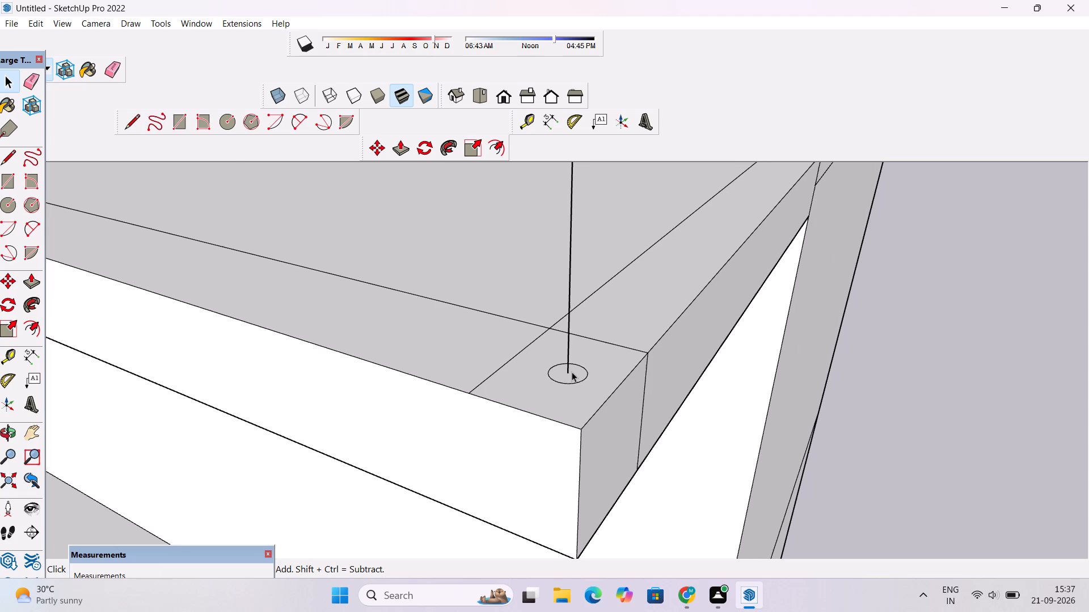
double_click(572, 372)
ctrl+click(569, 287)
ctrl+scroll(558, 388, down, 6)
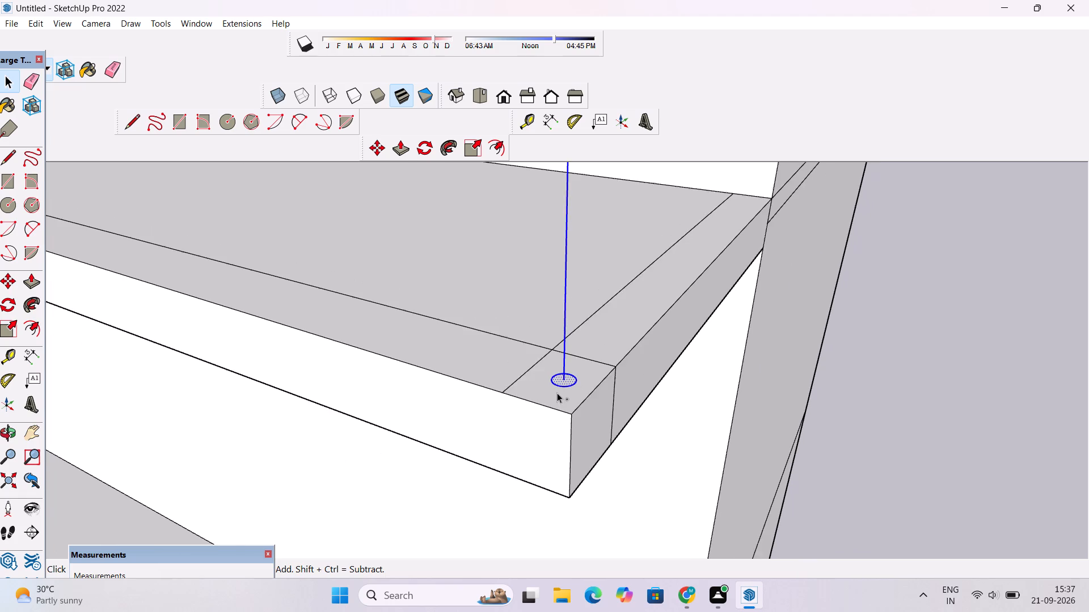
ctrl+scroll(557, 393, down, 3)
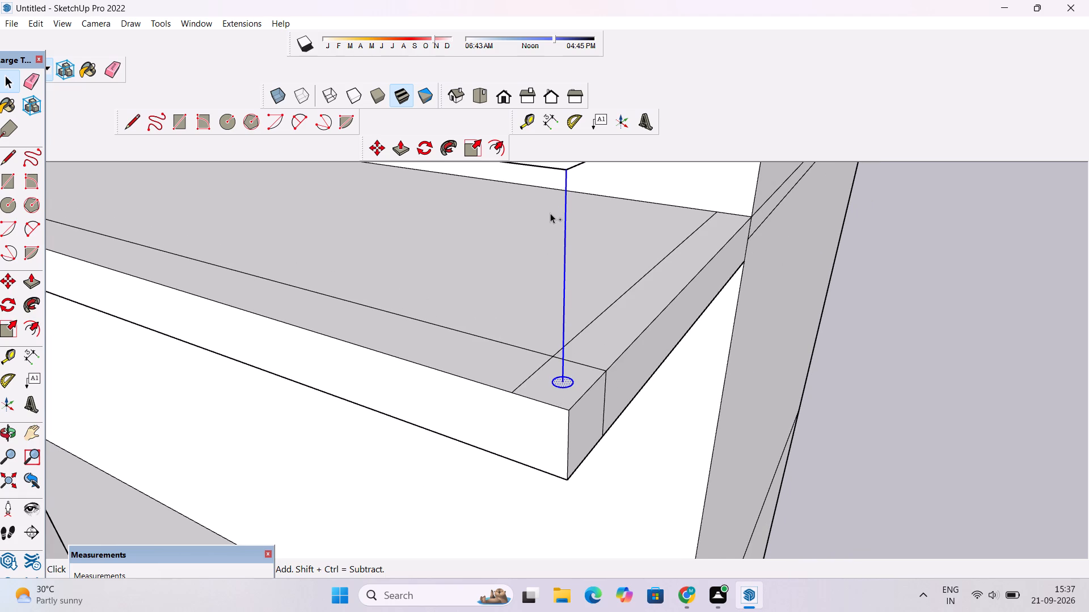
ctrl+click(550, 213)
click(28, 303)
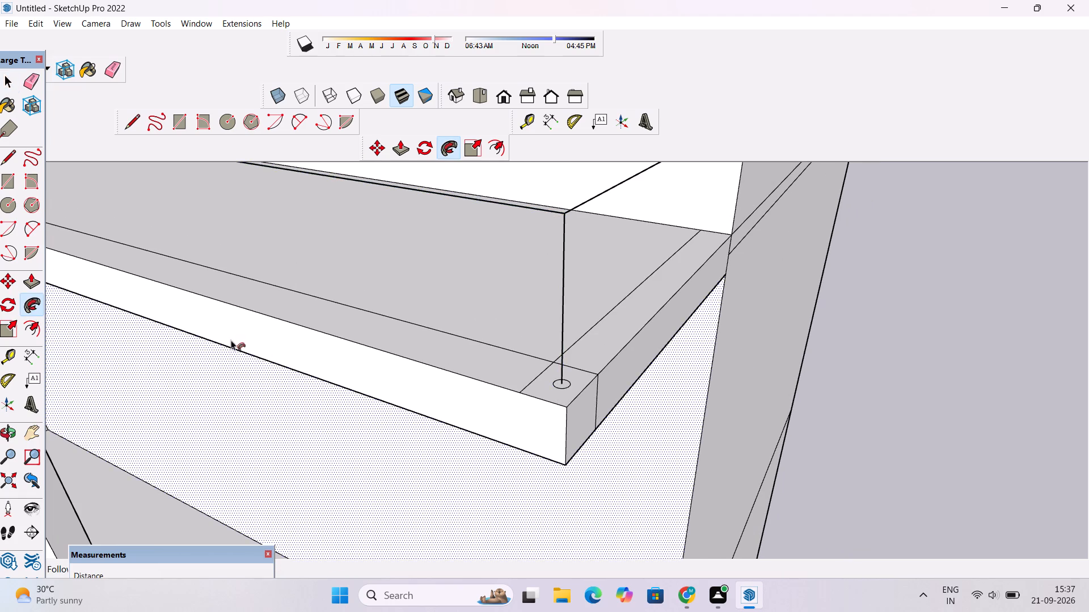
scroll(569, 387, up, 4)
click(565, 381)
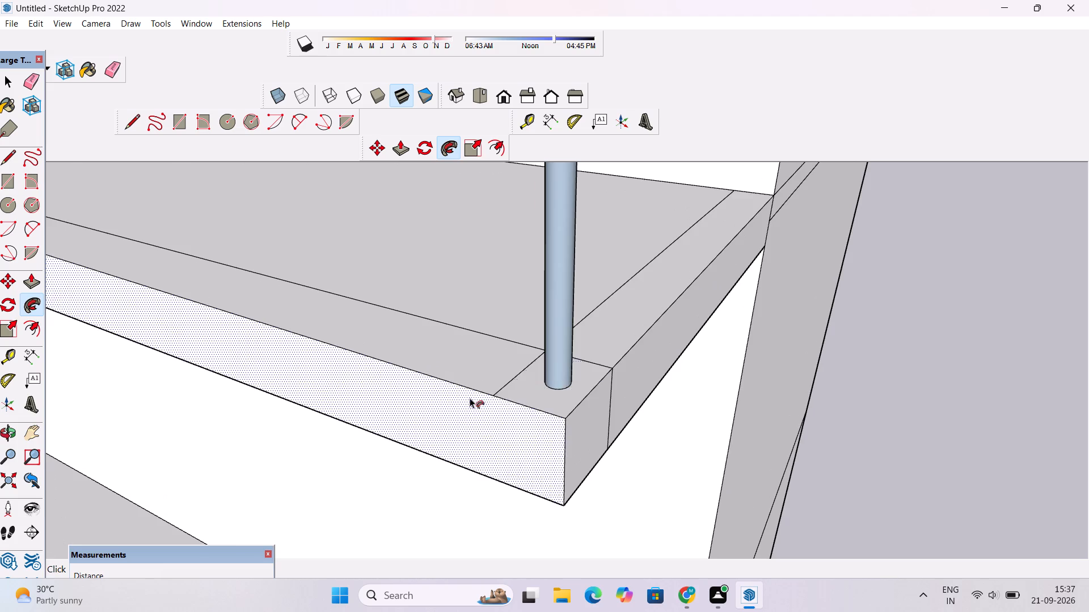
Sweep the wall circle with Follow Me along the upper balcony's side line to form the side rail.
scroll(470, 398, down, 13)
scroll(600, 219, up, 5)
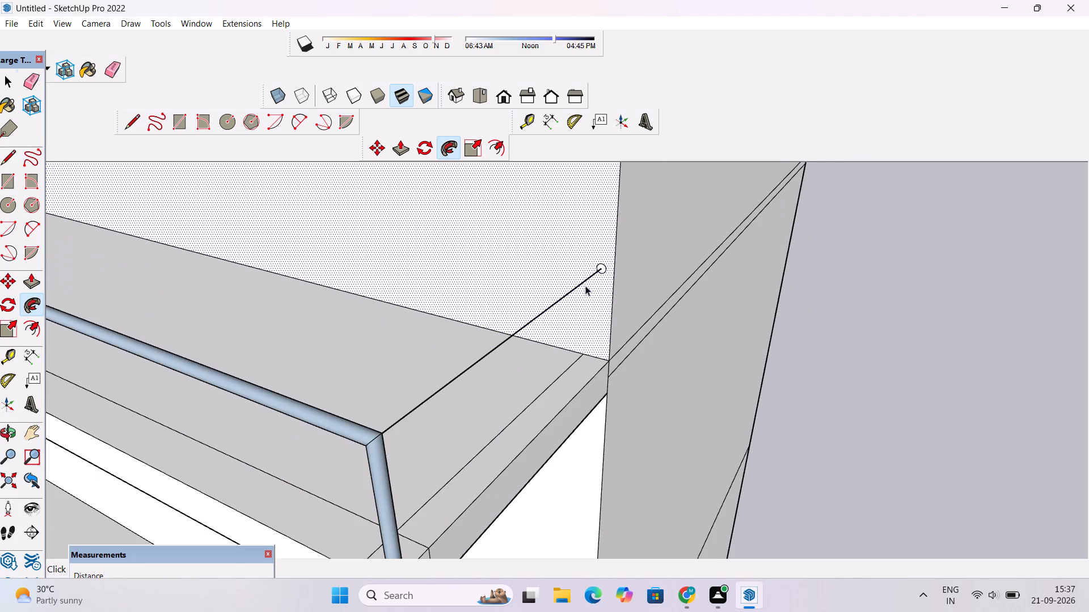
key(space)
scroll(585, 286, up, 13)
double_click(603, 271)
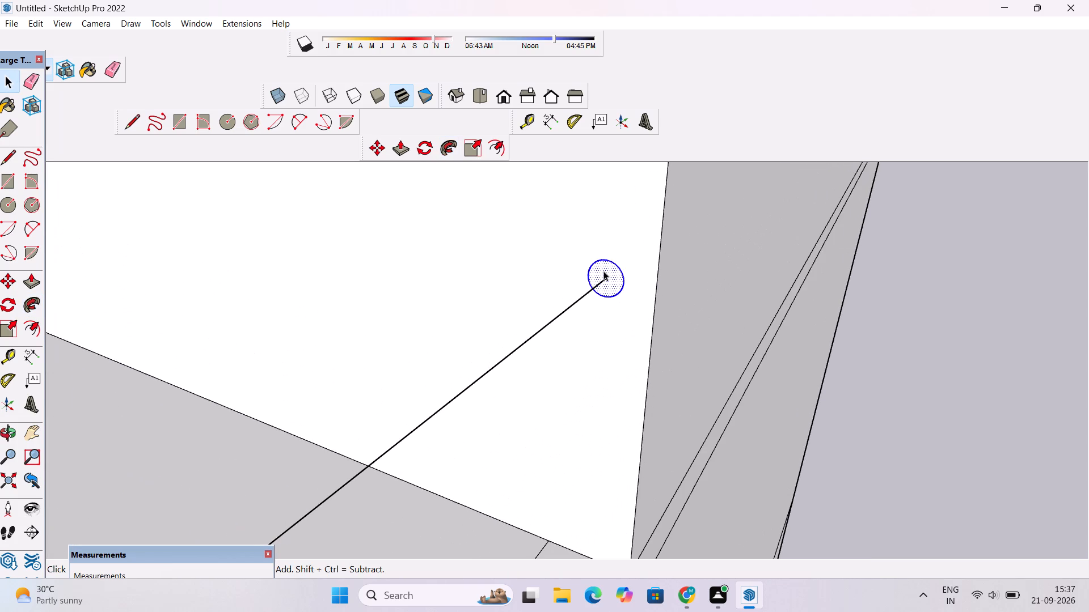
ctrl+scroll(575, 284, up, 1)
ctrl+click(572, 308)
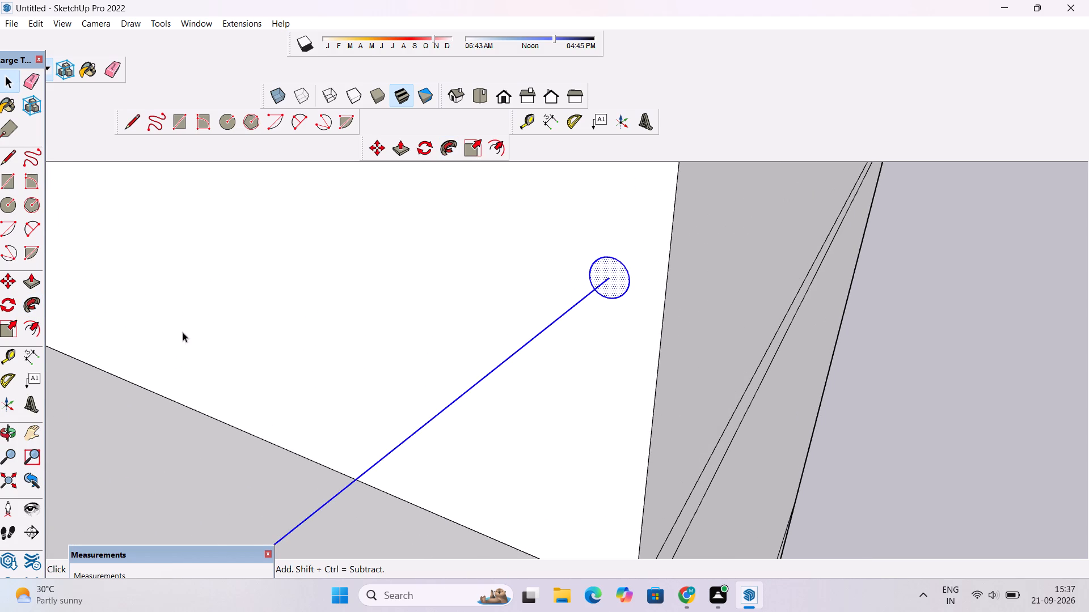
click(32, 297)
click(622, 270)
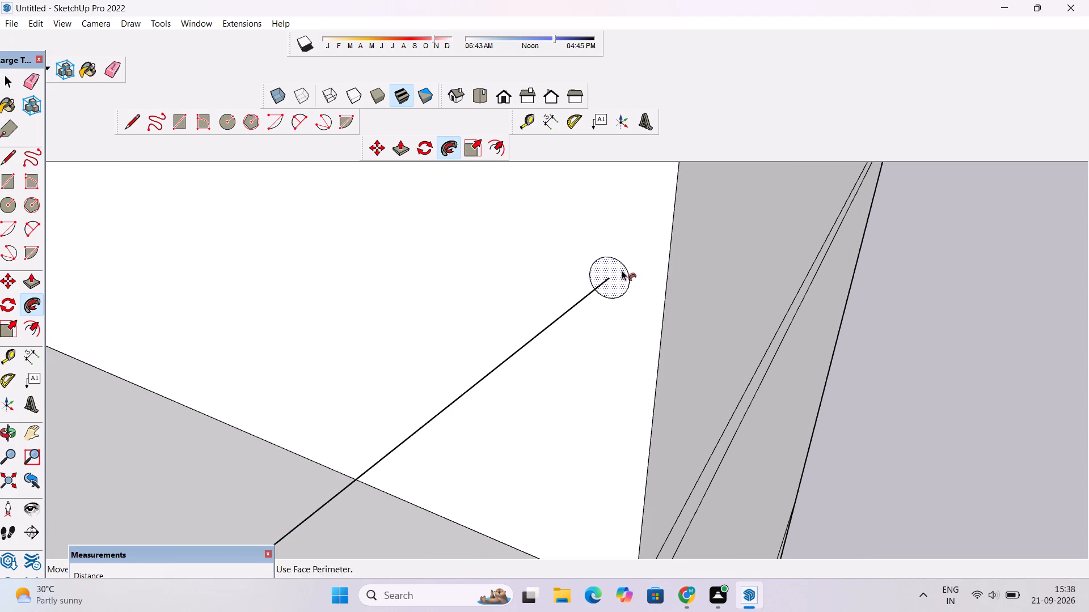
Examine the upper balcony's railing, its corner and end joints, and both balconies on the building from several sides.
scroll(606, 275, down, 16)
key(o)
scroll(606, 275, down, 11)
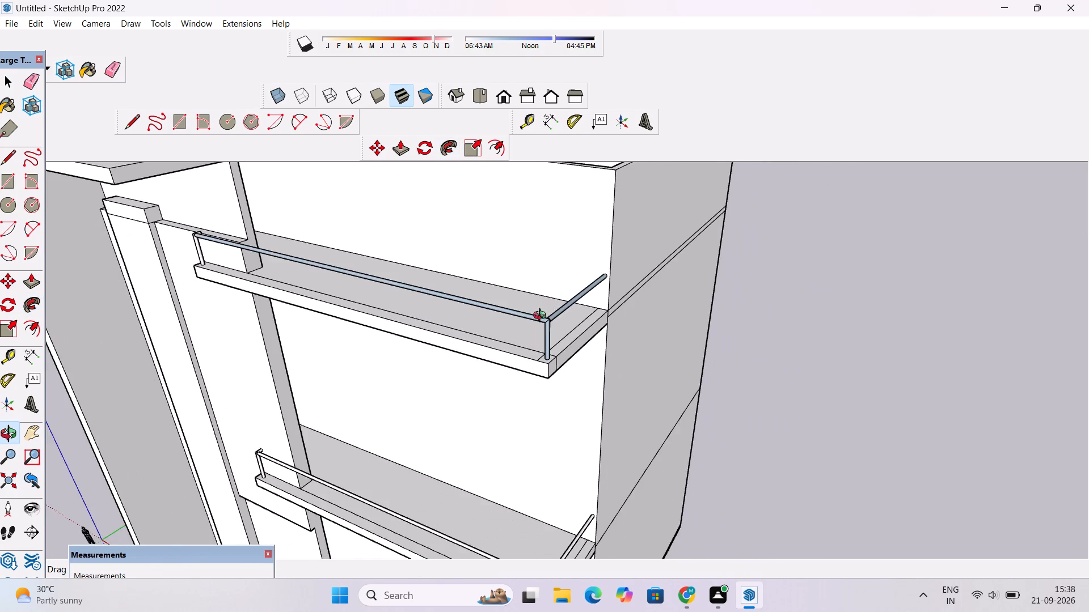
drag(531, 320, 801, 258)
scroll(754, 266, up, 4)
drag(719, 296, 627, 322)
scroll(627, 322, down, 4)
shift+drag(550, 338, 737, 354)
scroll(739, 355, down, 4)
drag(788, 352, 692, 367)
scroll(679, 358, up, 4)
drag(678, 364, 717, 373)
scroll(717, 375, up, 1)
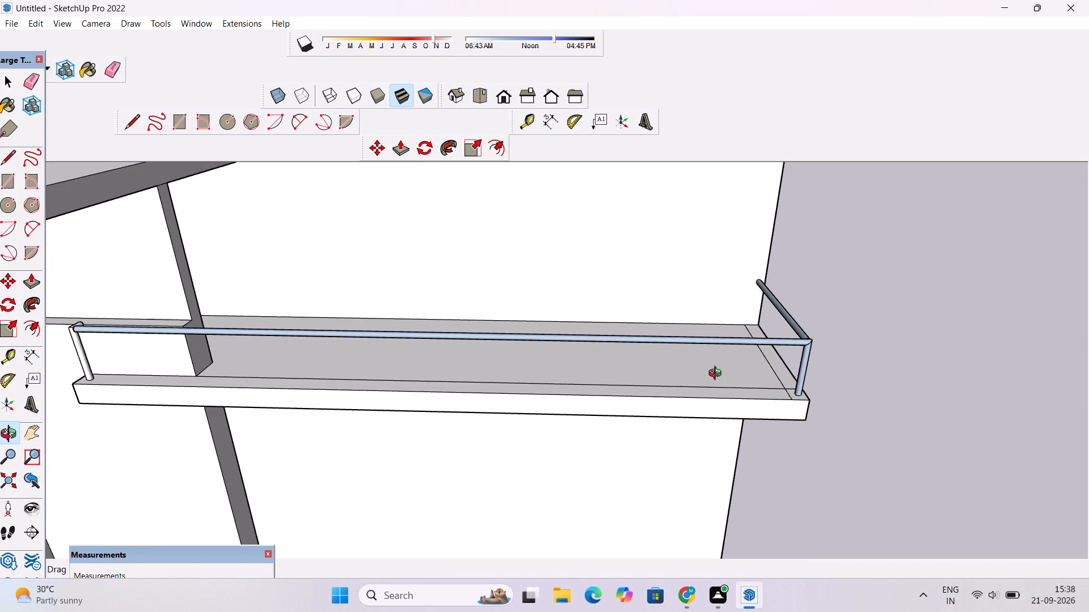
shift+drag(657, 386, 750, 386)
scroll(750, 386, down, 4)
drag(737, 398, 729, 347)
scroll(725, 347, up, 8)
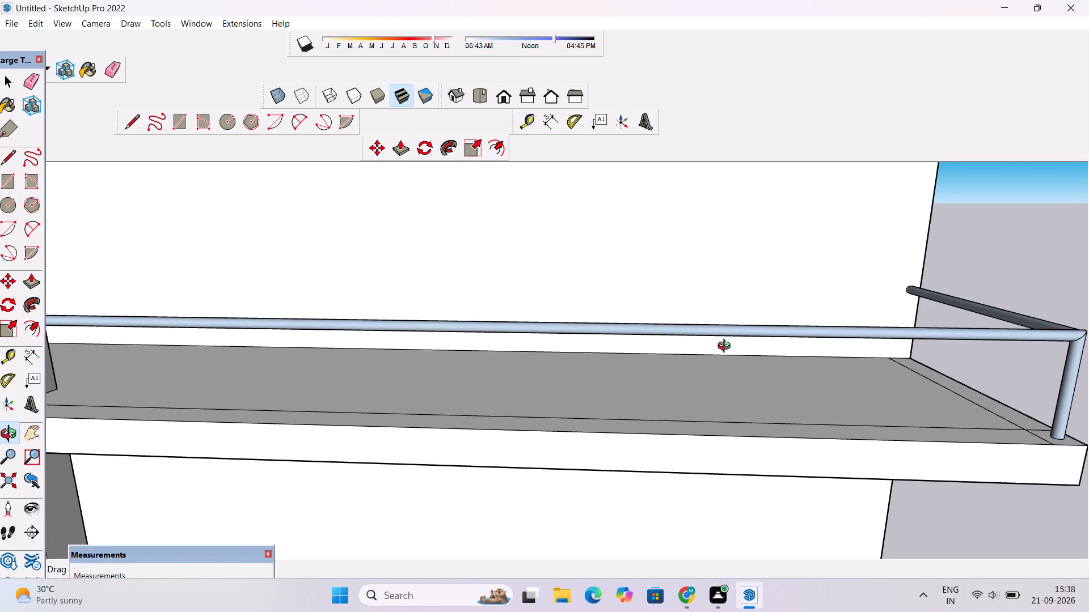
drag(795, 329, 659, 327)
scroll(640, 325, down, 9)
drag(804, 314, 708, 351)
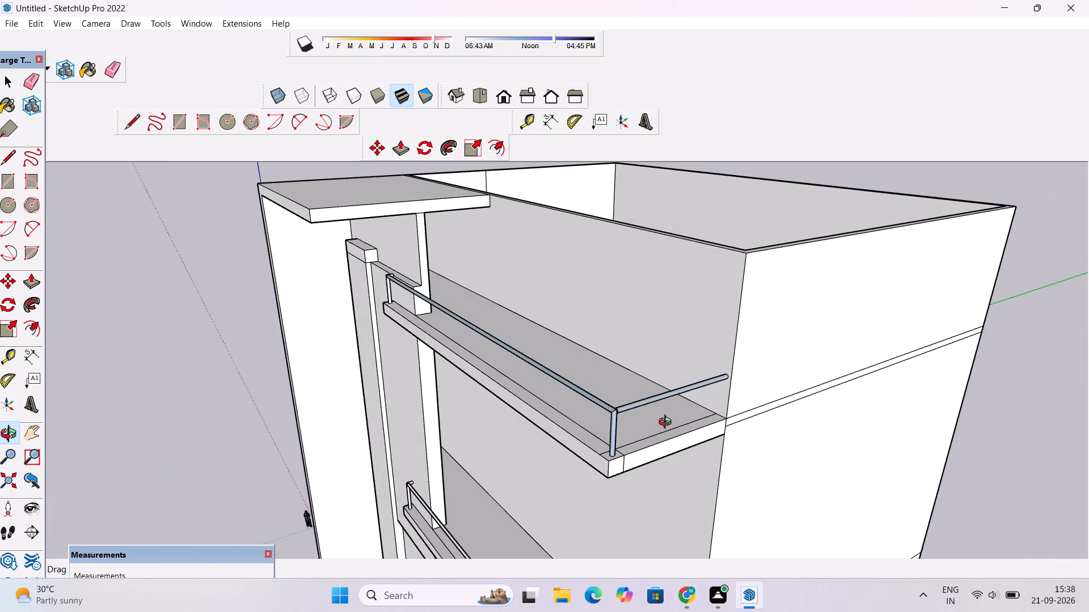
drag(666, 424, 643, 372)
drag(636, 381, 583, 404)
shift+drag(575, 410, 595, 410)
scroll(596, 409, up, 2)
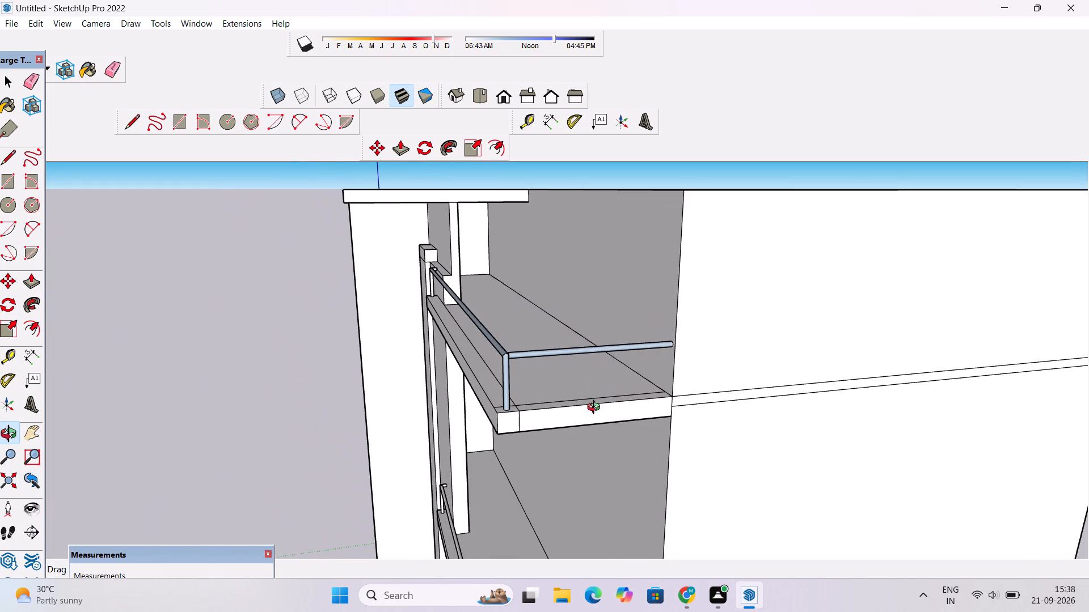
scroll(596, 409, down, 5)
drag(537, 406, 770, 372)
scroll(771, 370, down, 4)
drag(746, 360, 766, 411)
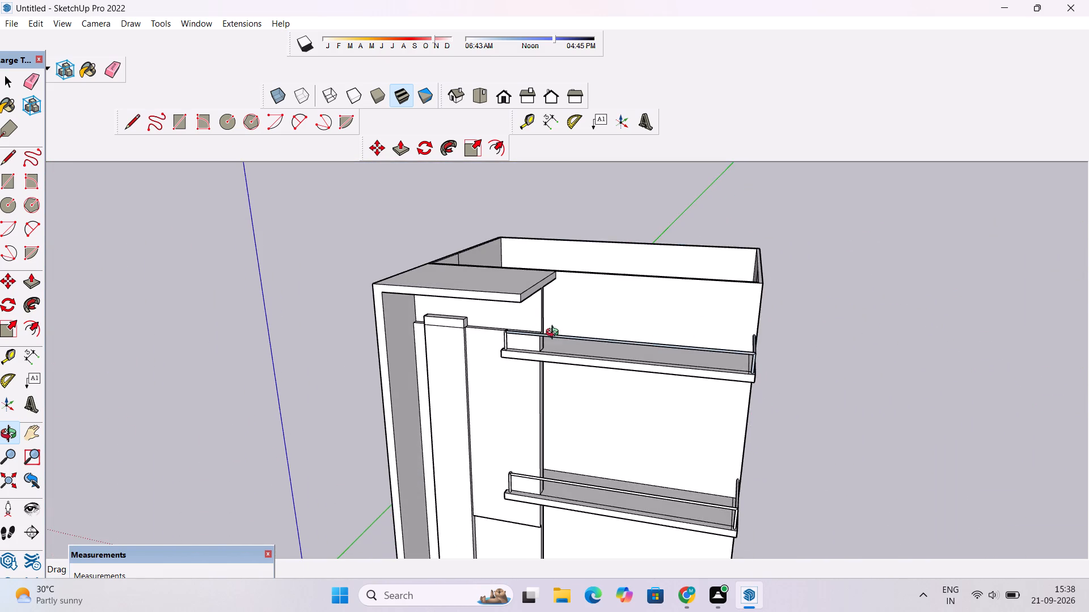
scroll(481, 305, up, 5)
scroll(565, 342, up, 9)
drag(558, 423, 708, 428)
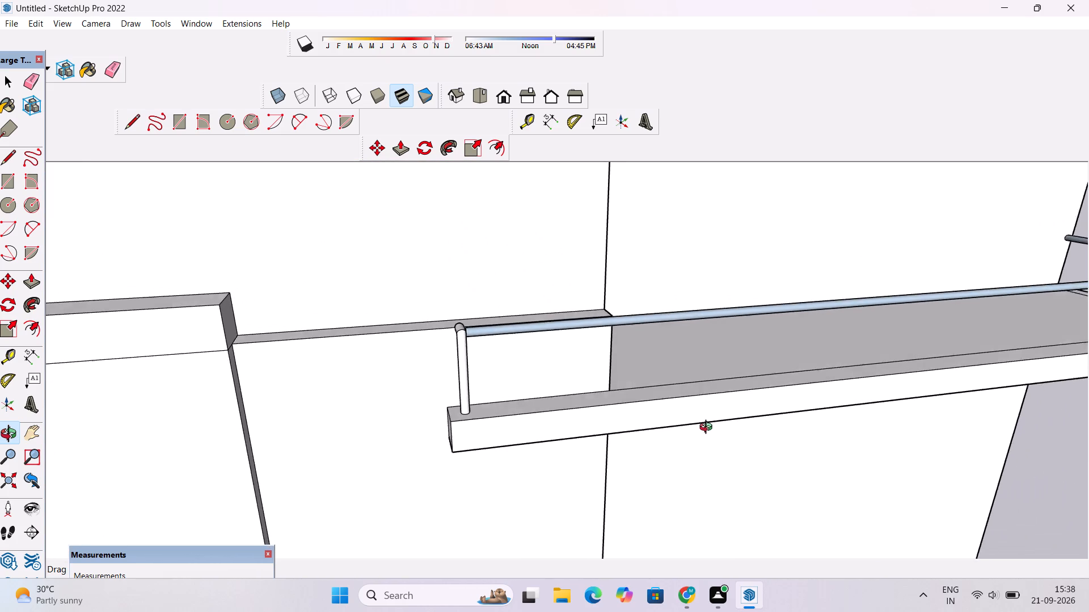
drag(708, 428, 713, 427)
drag(715, 427, 649, 377)
scroll(598, 358, down, 10)
shift+drag(598, 369, 598, 320)
scroll(600, 320, down, 5)
drag(622, 308, 597, 379)
scroll(594, 388, down, 2)
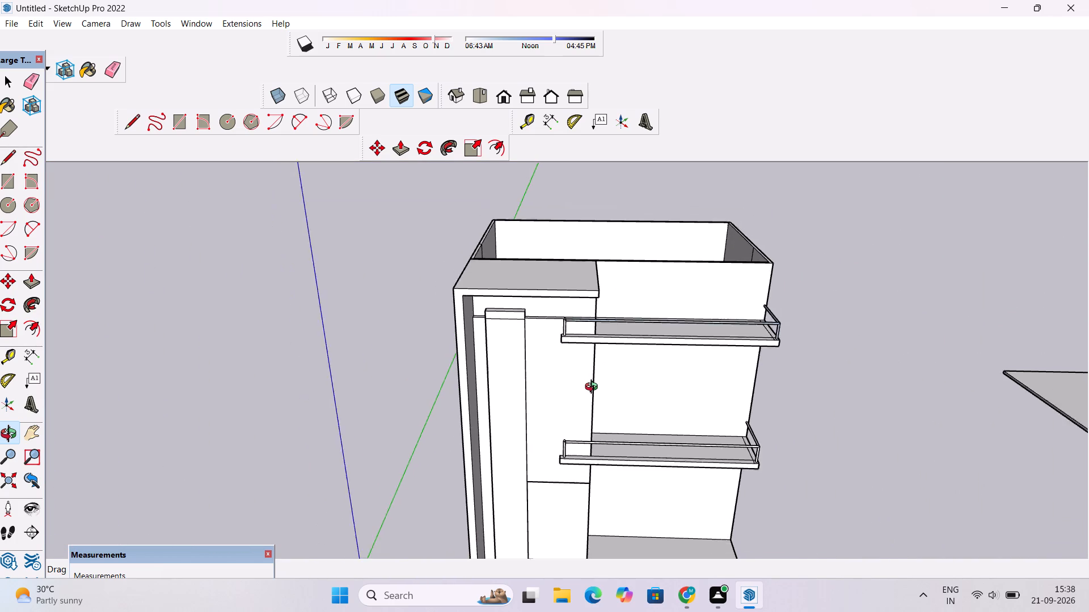
scroll(594, 388, down, 3)
scroll(593, 388, up, 5)
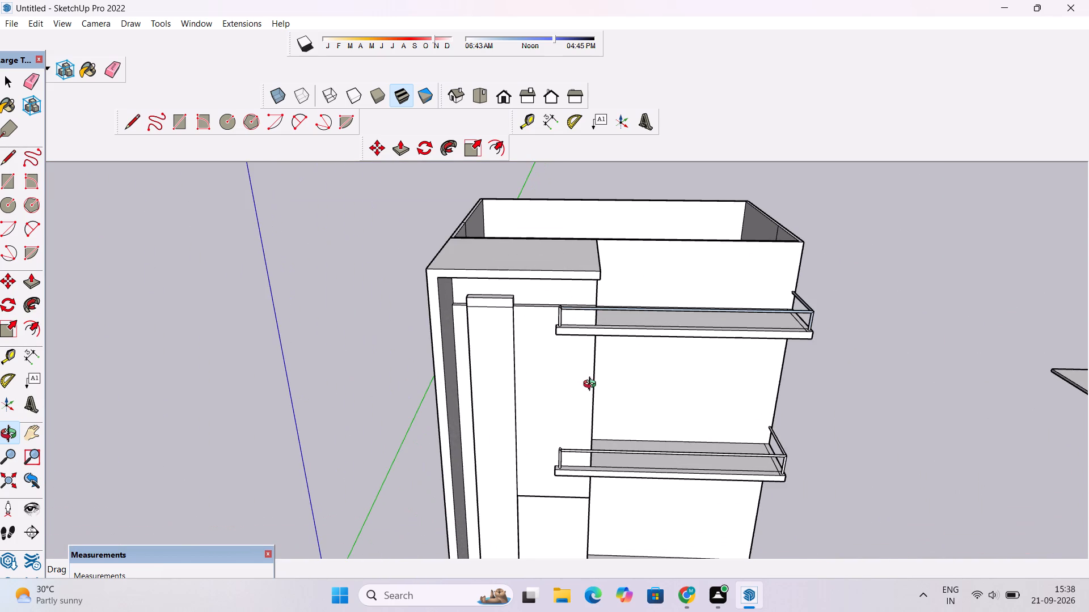
scroll(592, 385, down, 4)
scroll(617, 352, up, 8)
drag(570, 358, 891, 351)
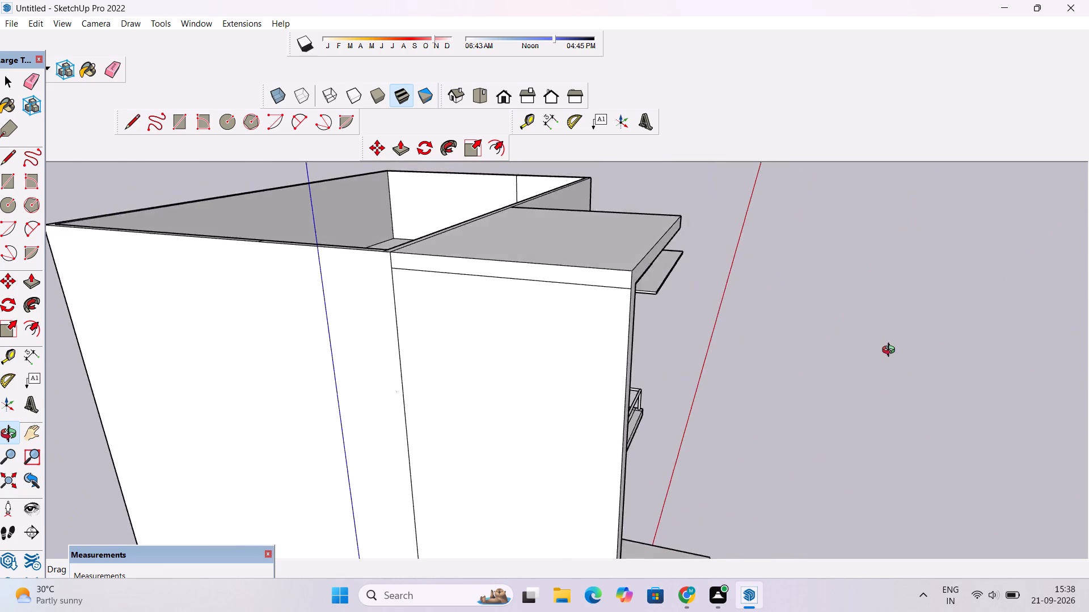
drag(891, 351, 578, 384)
scroll(578, 384, down, 4)
scroll(578, 384, up, 3)
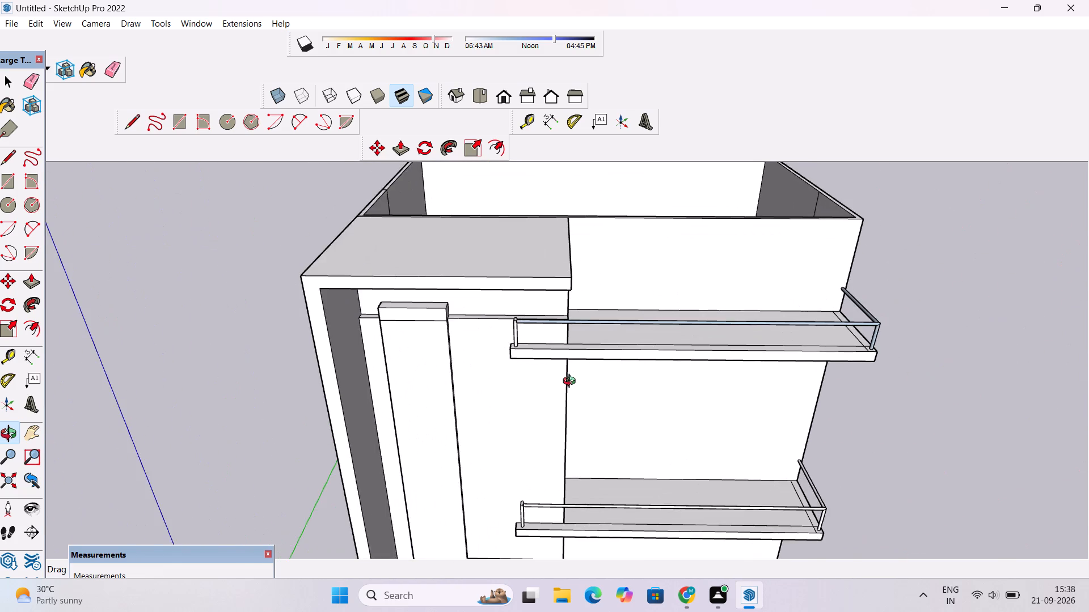
drag(572, 382, 619, 363)
scroll(613, 359, up, 4)
drag(550, 358, 689, 318)
drag(689, 318, 673, 325)
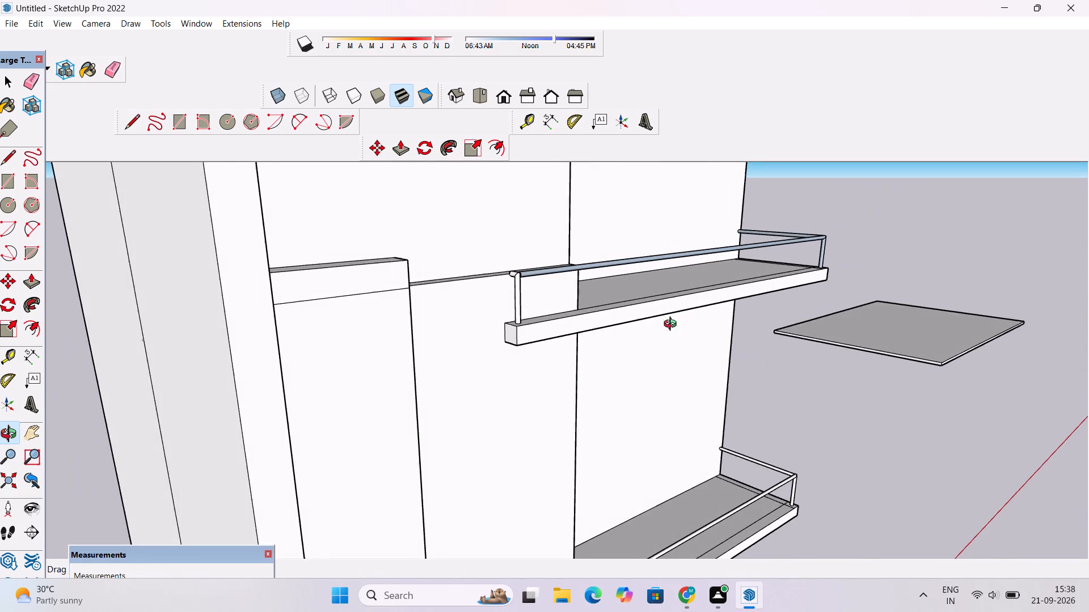
drag(673, 325, 624, 334)
scroll(623, 334, down, 4)
shift+drag(626, 330, 593, 348)
scroll(592, 348, up, 2)
drag(632, 321, 591, 341)
scroll(579, 337, up, 3)
drag(579, 337, 530, 283)
drag(541, 277, 577, 309)
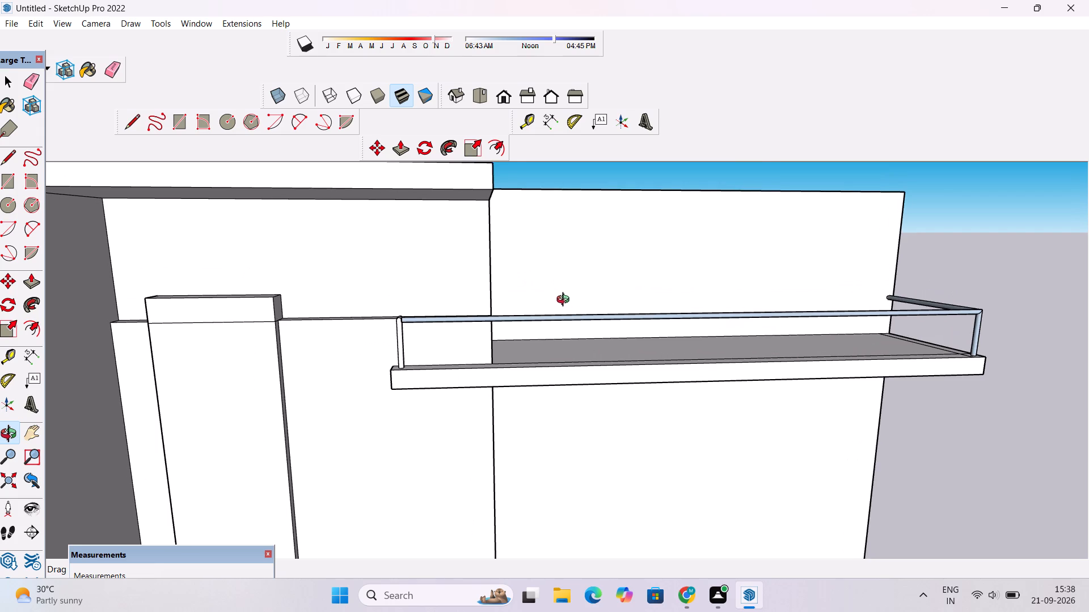
scroll(565, 301, down, 6)
drag(614, 308, 610, 350)
scroll(554, 313, up, 4)
drag(552, 313, 546, 252)
drag(546, 252, 588, 274)
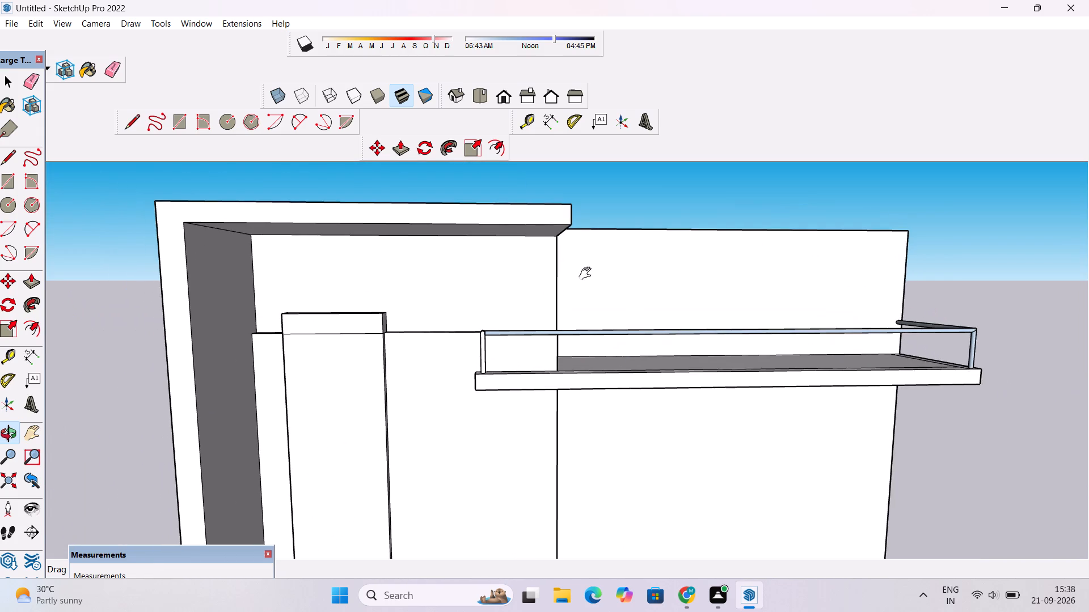
drag(522, 307, 508, 297)
scroll(500, 303, down, 1)
scroll(512, 279, up, 4)
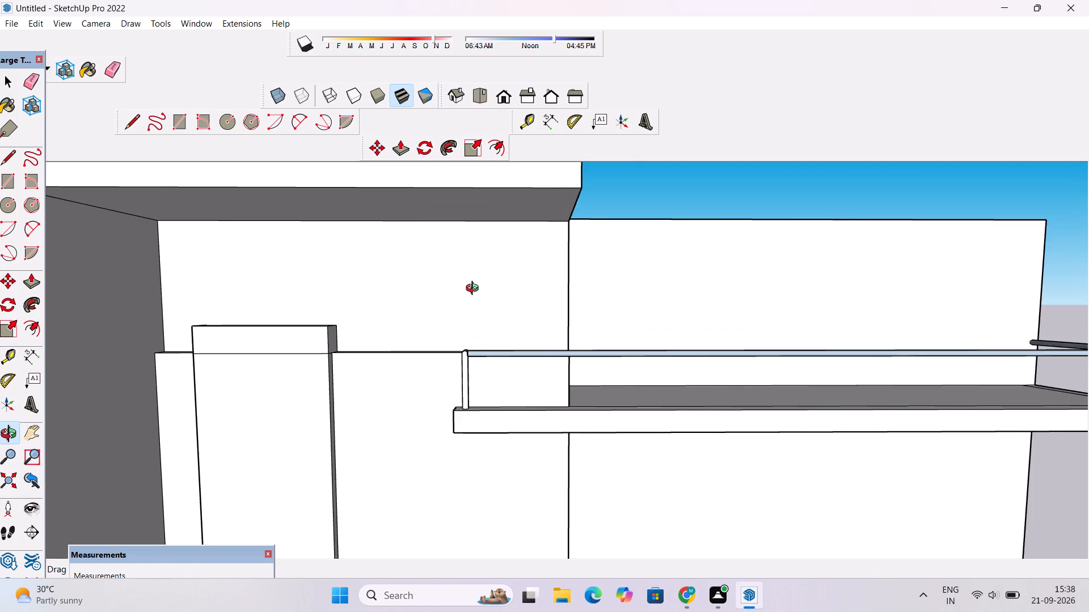
drag(475, 290, 555, 301)
scroll(542, 301, down, 6)
drag(591, 292, 533, 313)
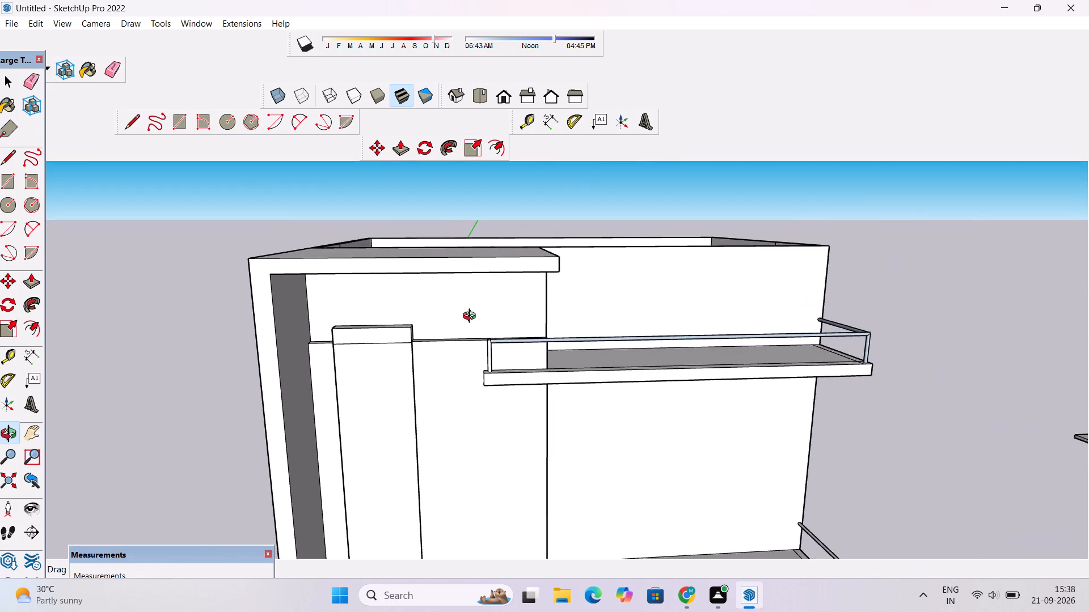
scroll(472, 317, up, 4)
drag(508, 318, 622, 304)
scroll(846, 189, down, 6)
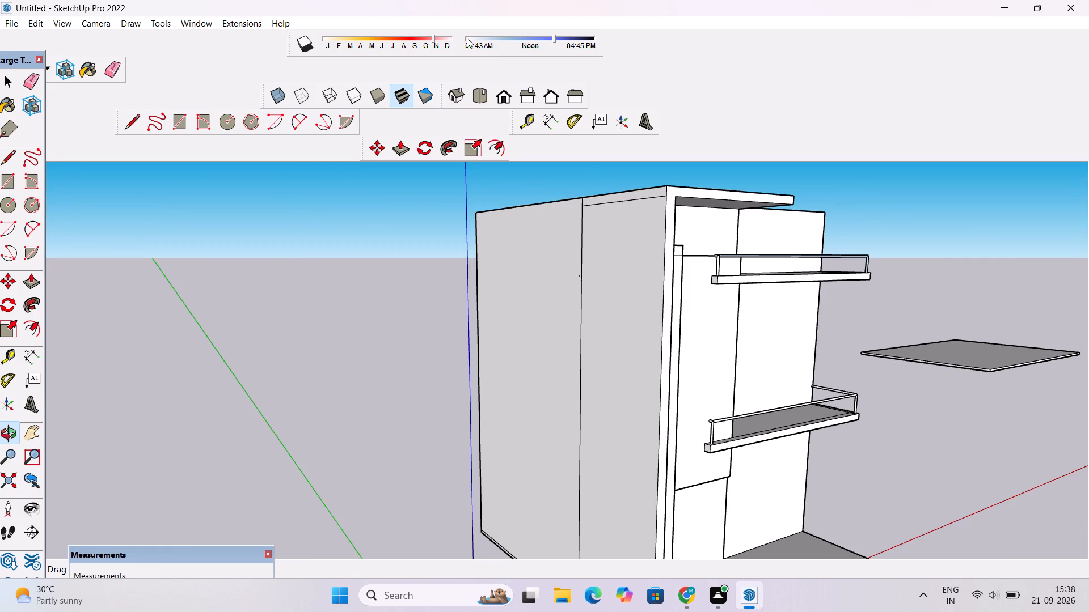
Examine the canopy, the upper wall beneath it and both balconies from several sides of the building.
scroll(601, 256, down, 3)
shift+drag(616, 260, 461, 303)
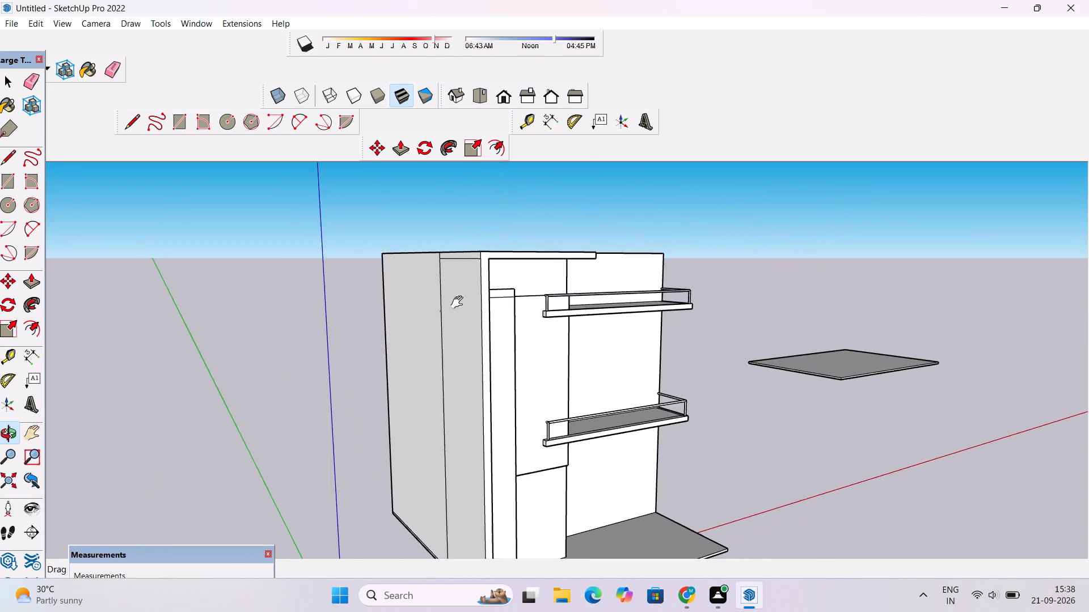
shift+scroll(459, 303, down, 7)
shift+drag(548, 300, 438, 333)
scroll(416, 325, up, 4)
drag(481, 329, 368, 341)
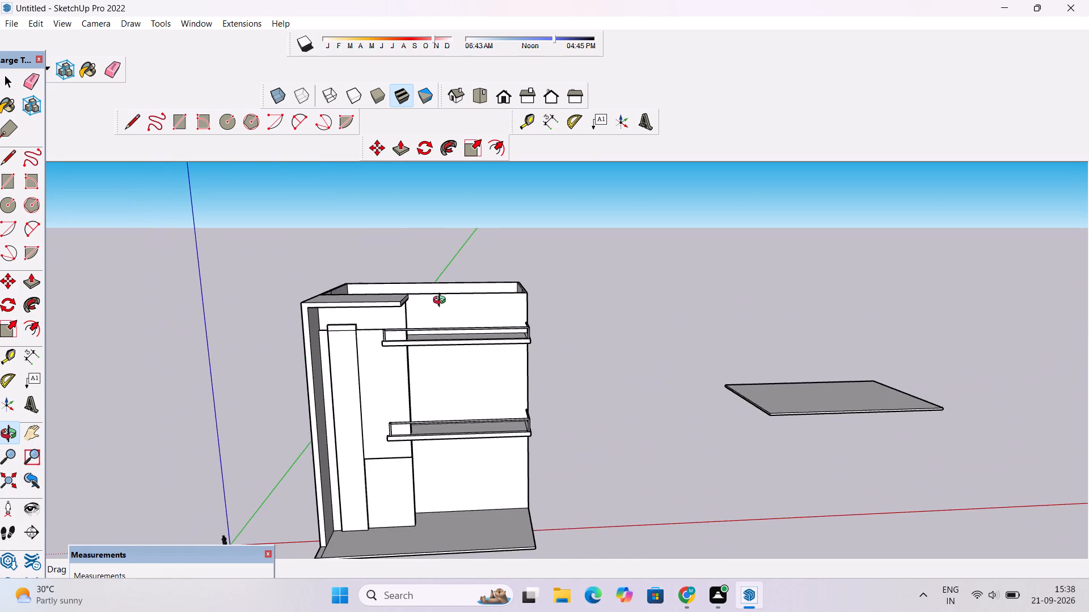
scroll(442, 301, up, 9)
drag(335, 331, 334, 257)
drag(336, 300, 433, 359)
drag(434, 359, 428, 359)
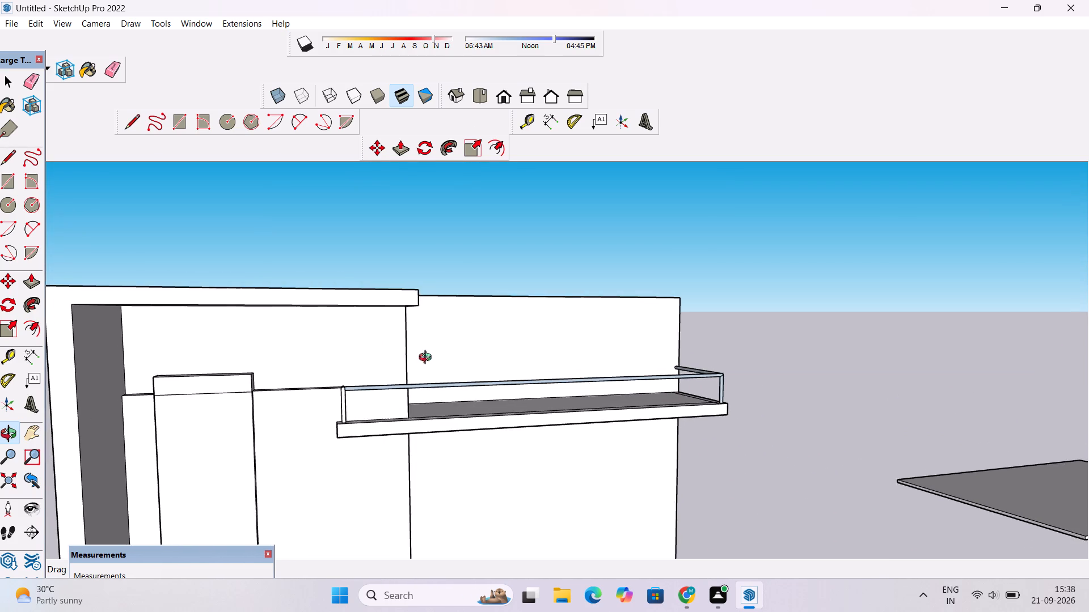
drag(428, 359, 417, 351)
scroll(402, 345, down, 5)
drag(392, 350, 513, 343)
scroll(496, 347, down, 6)
drag(518, 334, 464, 332)
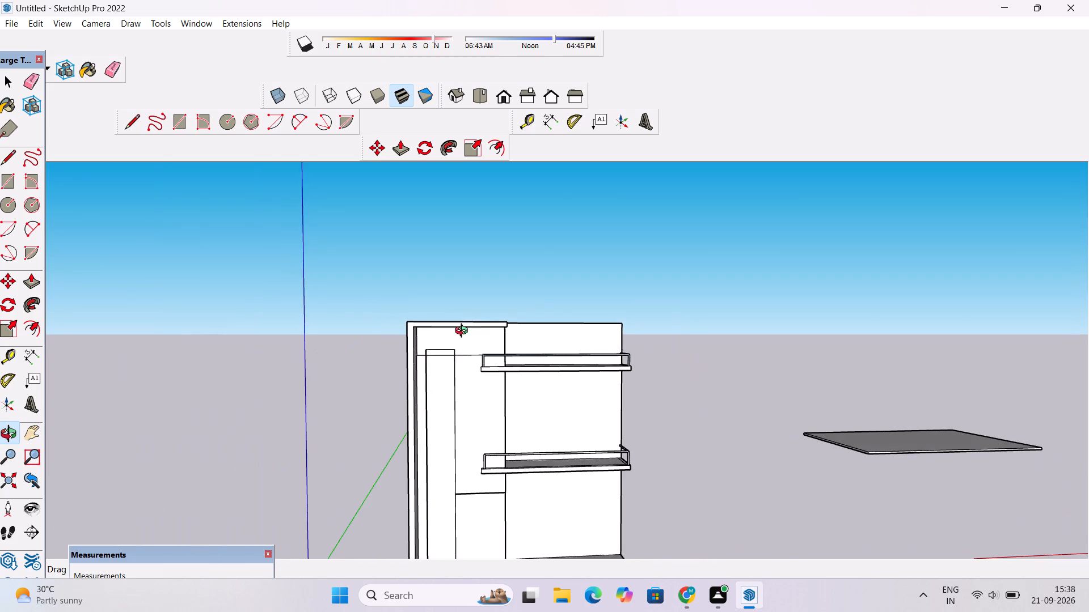
scroll(491, 332, up, 8)
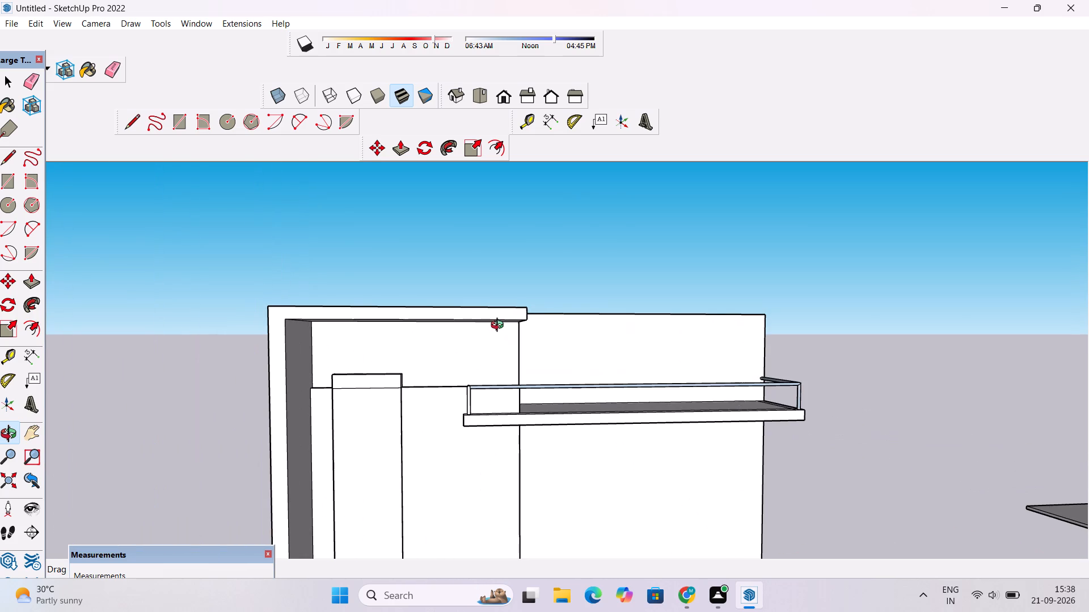
scroll(500, 326, up, 1)
drag(500, 326, 662, 331)
drag(503, 395, 500, 394)
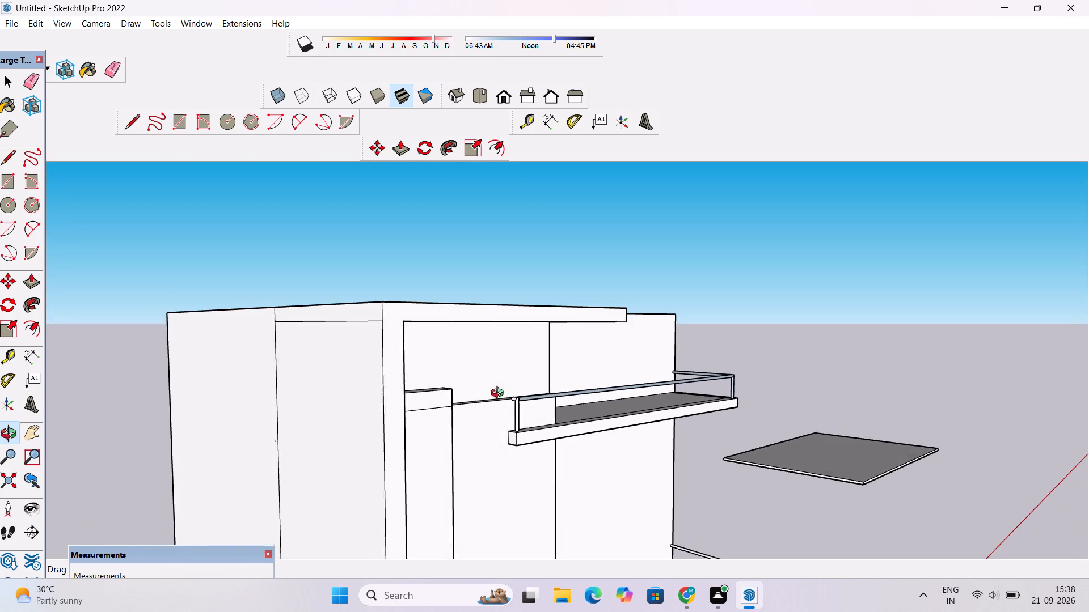
drag(500, 394, 341, 359)
Place a horizontal guide 4' below the canopy's underside on the wall beneath it, and a second guide 2' below the first.
key(t)
scroll(461, 317, up, 3)
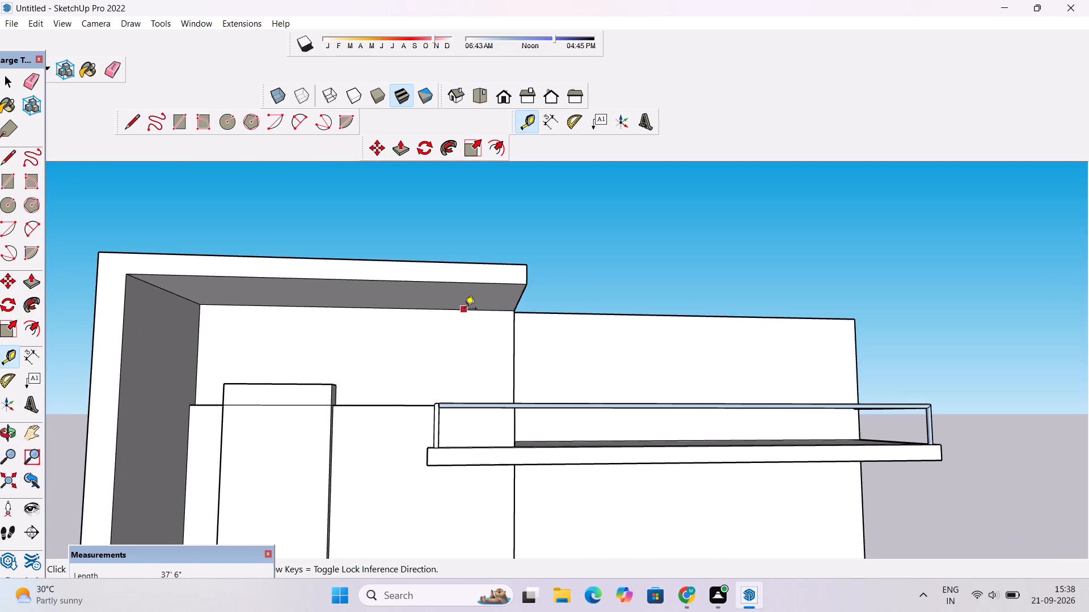
click(465, 309)
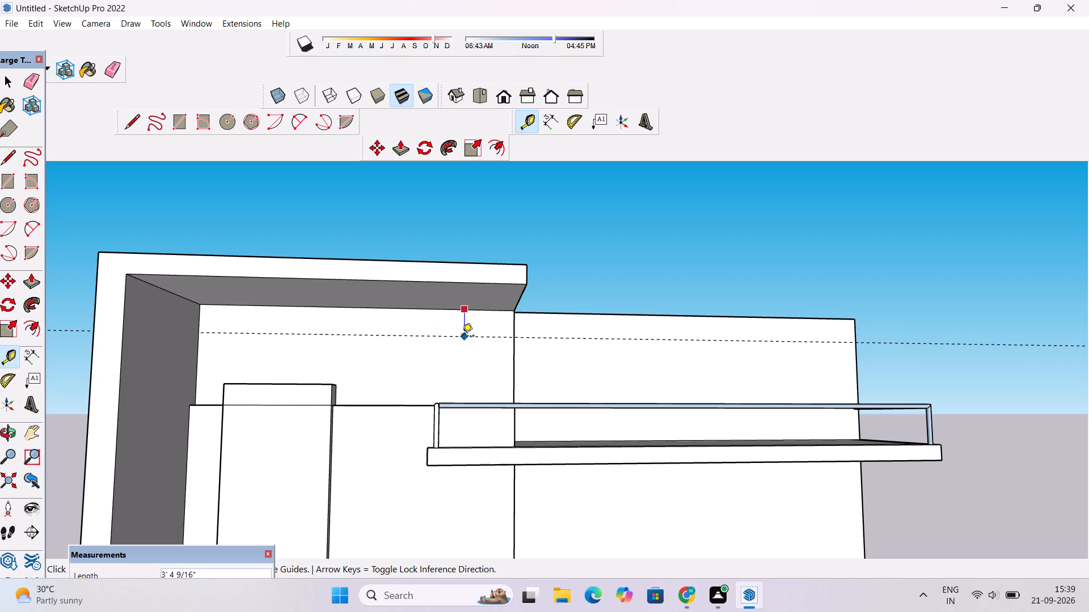
text(4')
key(Return)
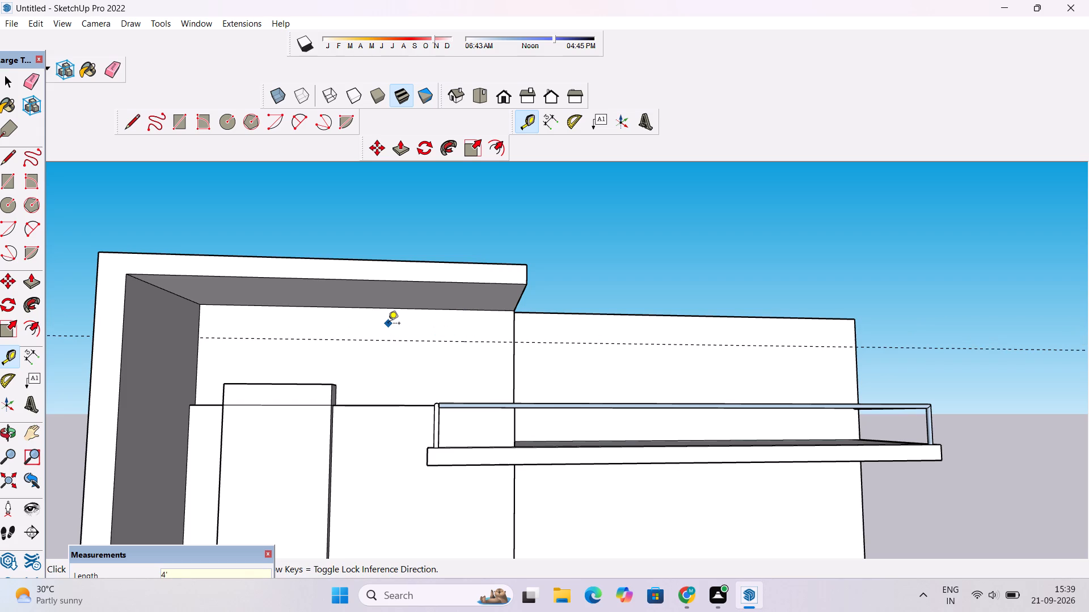
scroll(388, 336, up, 3)
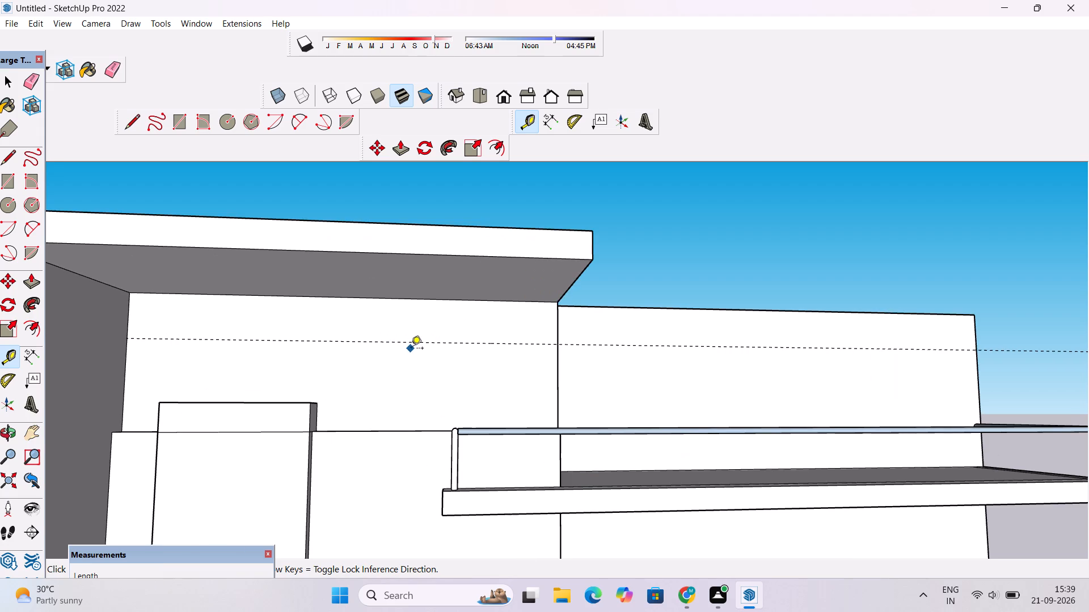
click(421, 345)
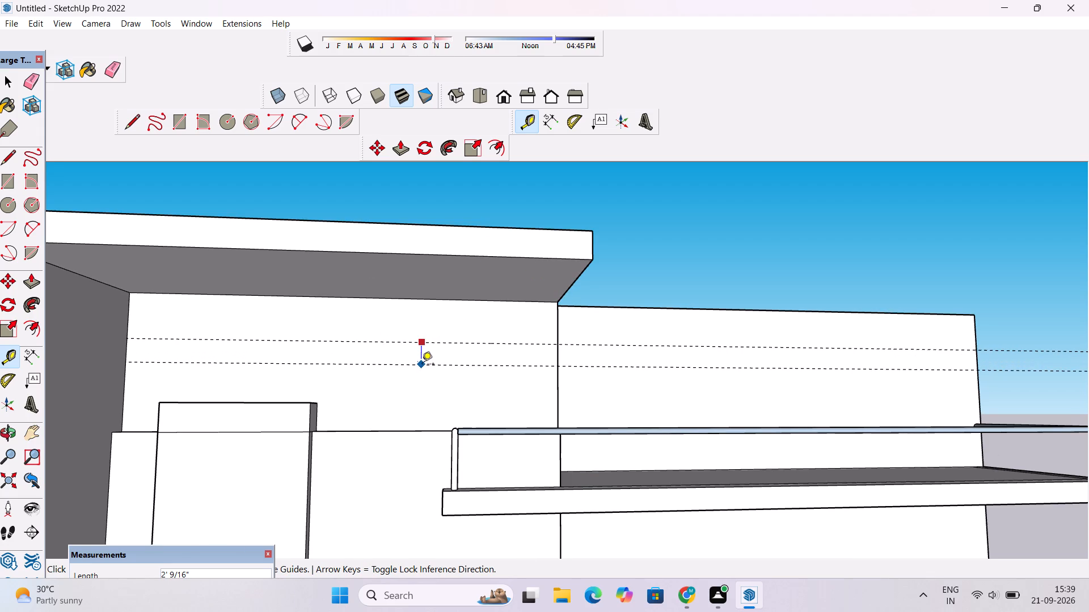
text(2')
key(Return)
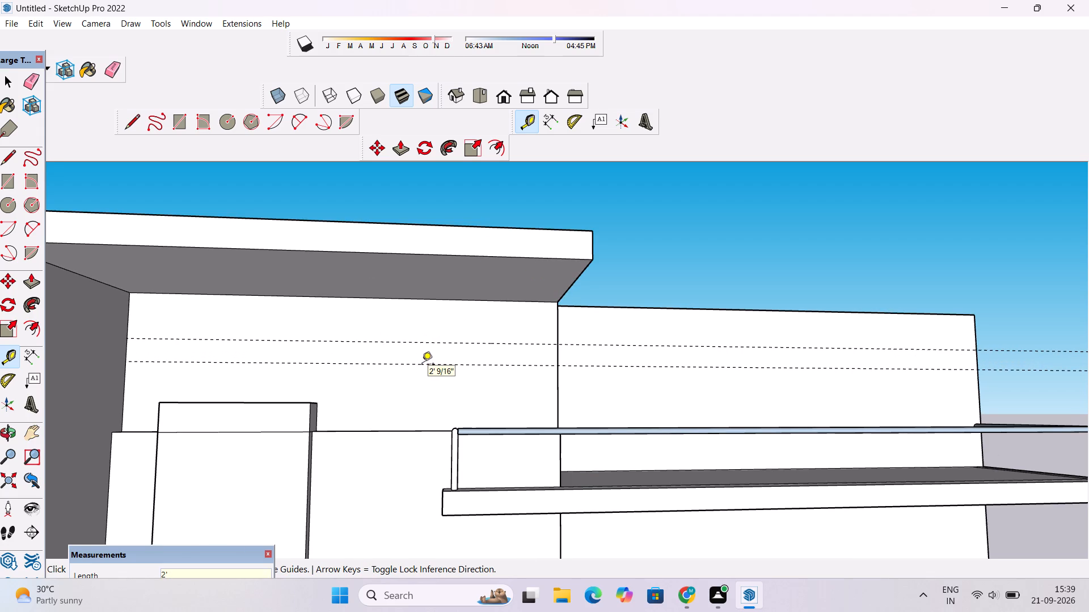
Place a vertical guide 13' in from the outer vertical edge of the wall under the canopy.
scroll(388, 362, down, 2)
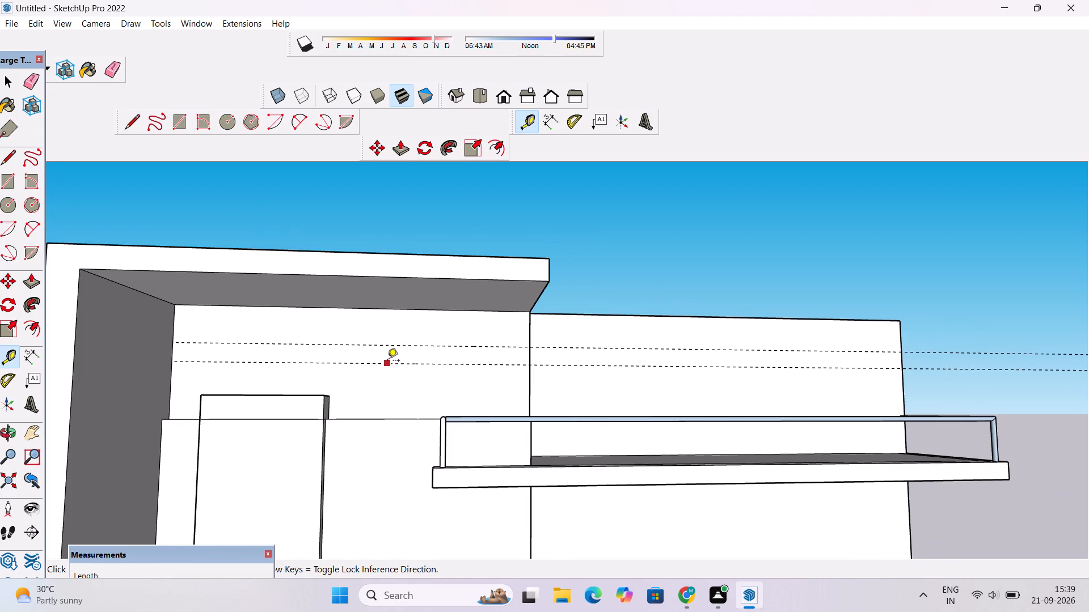
scroll(387, 362, up, 3)
click(578, 324)
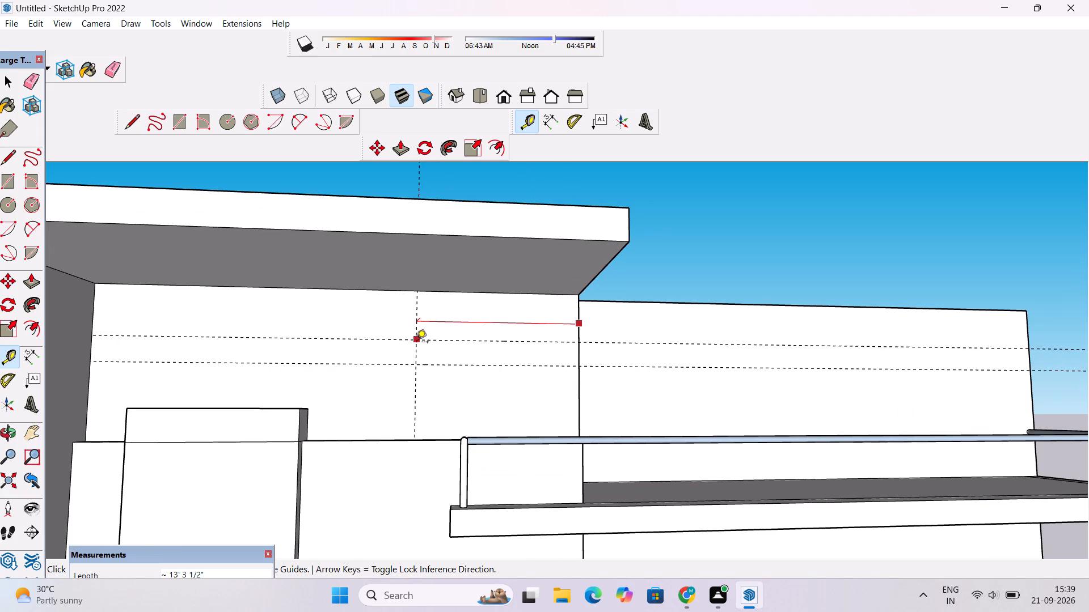
text(13')
key(Return)
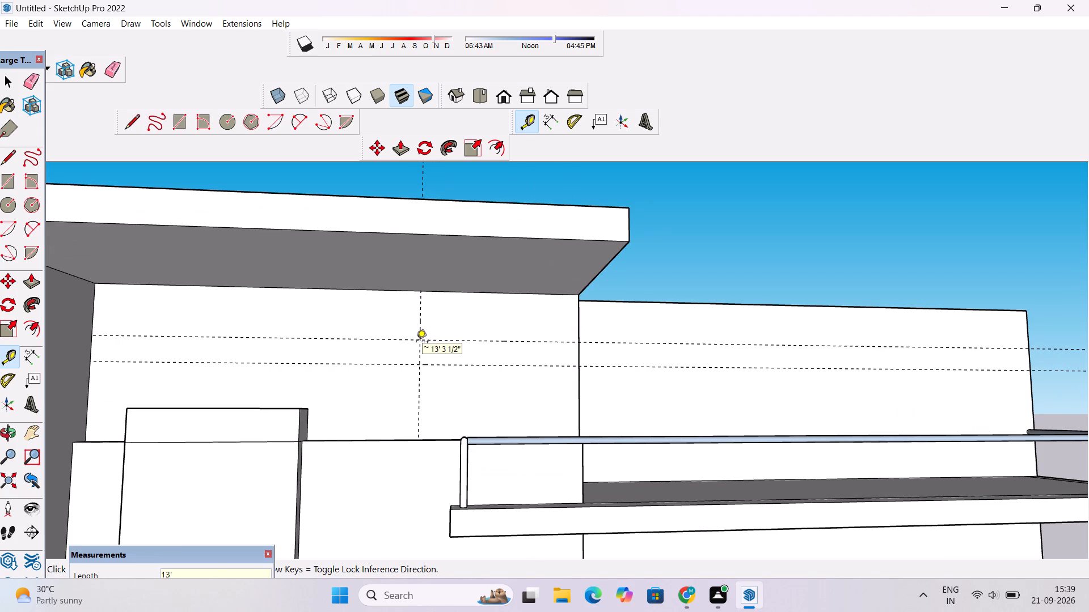
Draw a 13' by 2' rectangle between the guides, reaching the outer vertical edge of the wall under the canopy.
key(r)
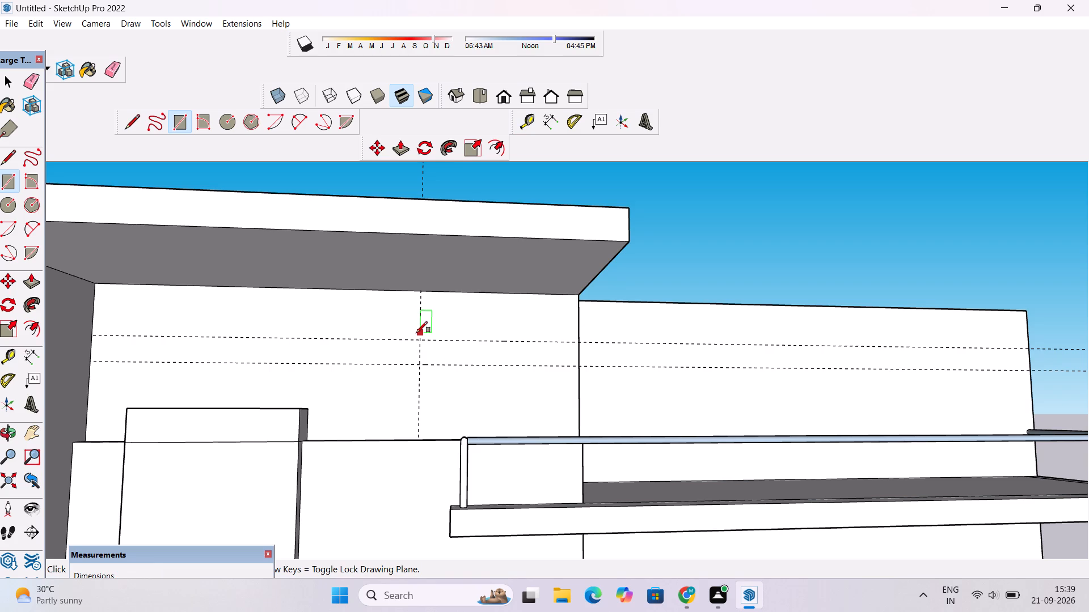
scroll(383, 321, down, 3)
scroll(438, 349, up, 8)
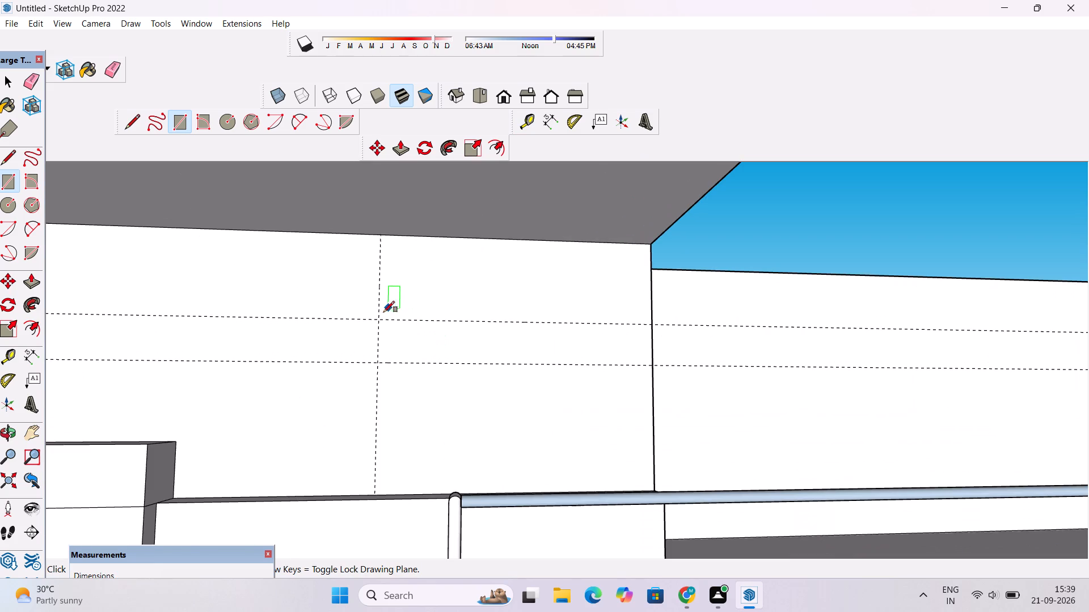
click(379, 321)
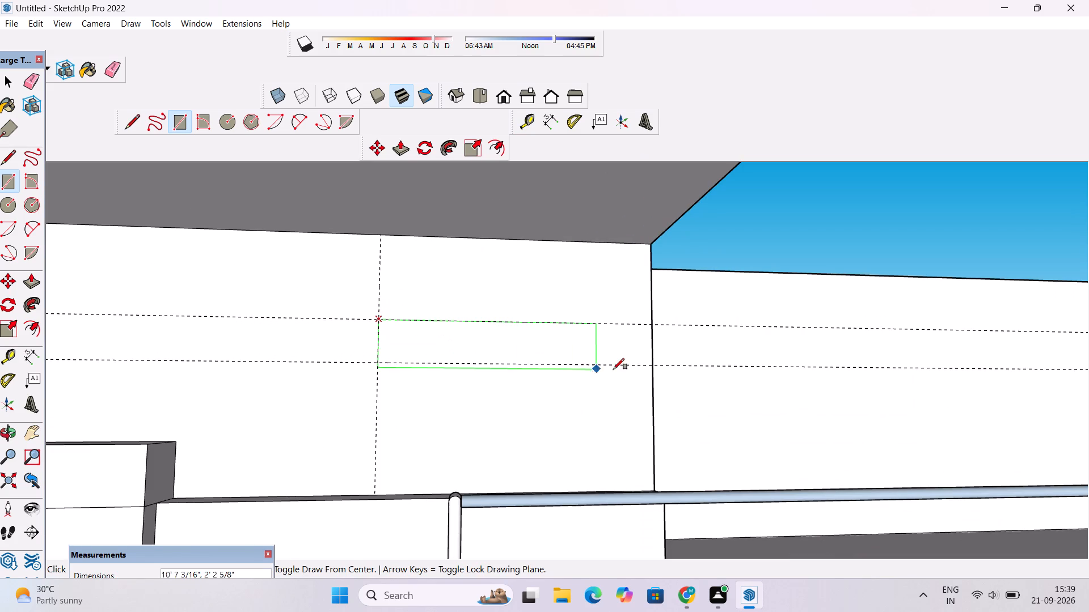
click(653, 368)
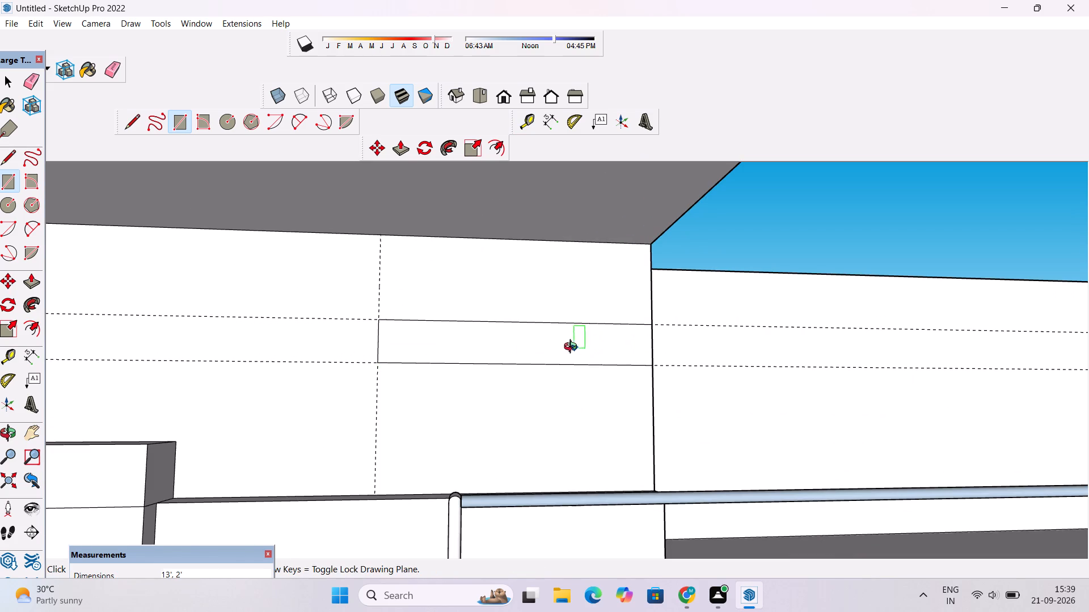
Erase the two horizontal guides and the vertical guide around the new rectangle.
key(o)
scroll(571, 347, down, 5)
drag(601, 336, 476, 397)
drag(476, 397, 521, 393)
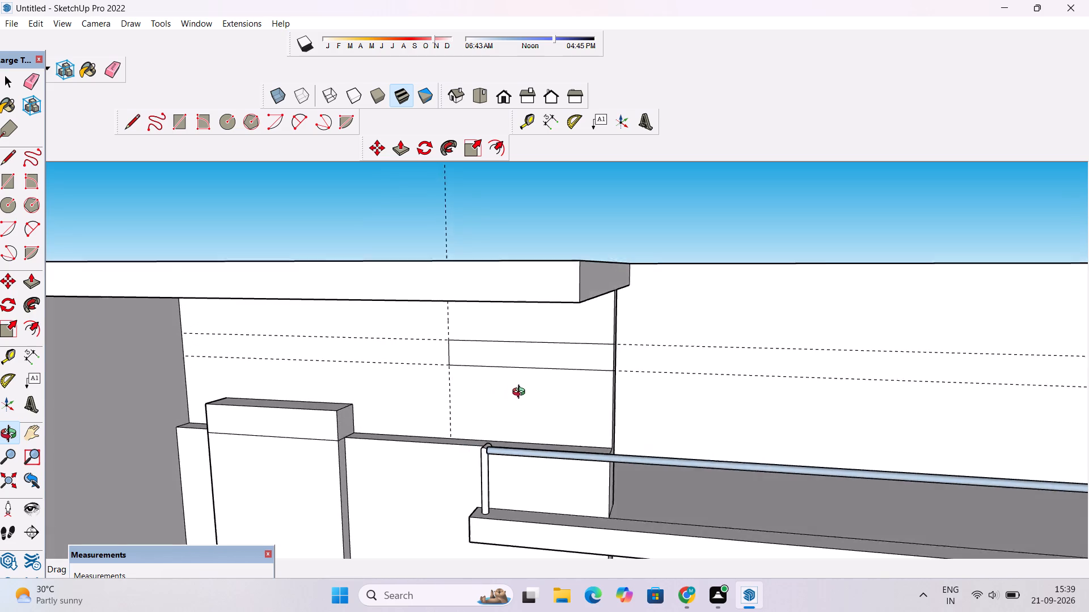
drag(521, 393, 535, 389)
key(e)
drag(458, 301, 415, 361)
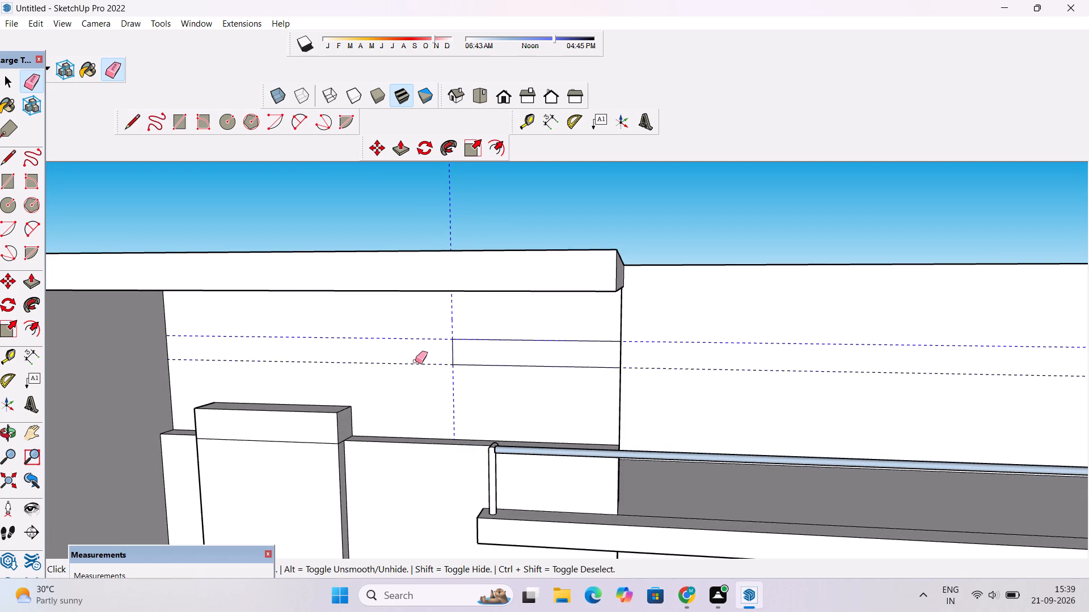
drag(415, 361, 419, 365)
Examine the rectangle under the canopy and how its wall meets the adjoining recessed wall, from several angles.
scroll(377, 352, down, 7)
key(o)
drag(492, 379, 469, 381)
drag(489, 390, 467, 366)
scroll(463, 364, down, 2)
scroll(459, 363, up, 8)
scroll(459, 363, down, 1)
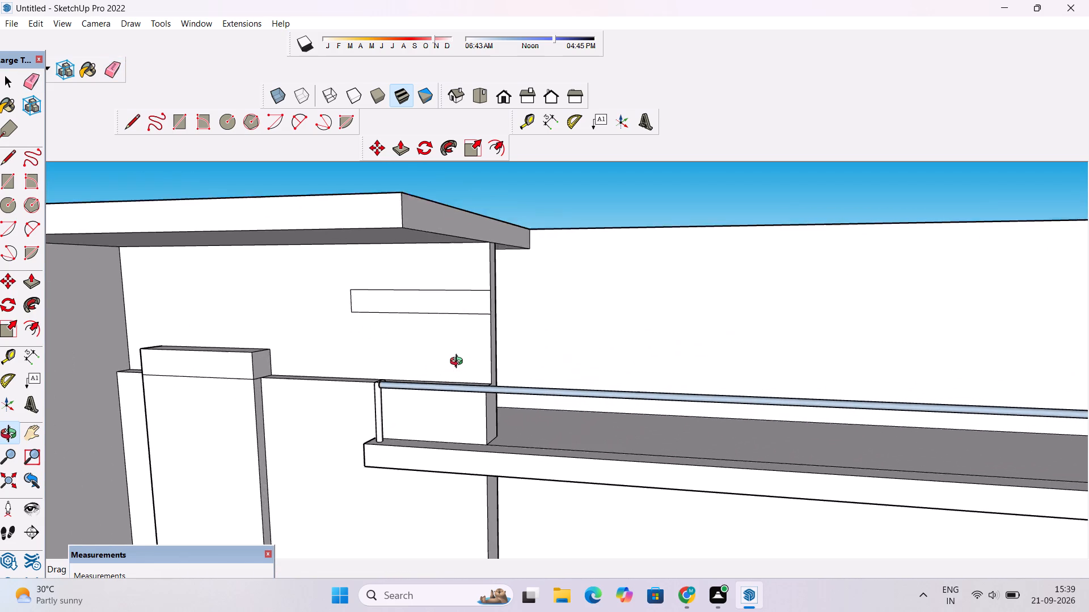
scroll(459, 363, down, 1)
scroll(459, 363, up, 4)
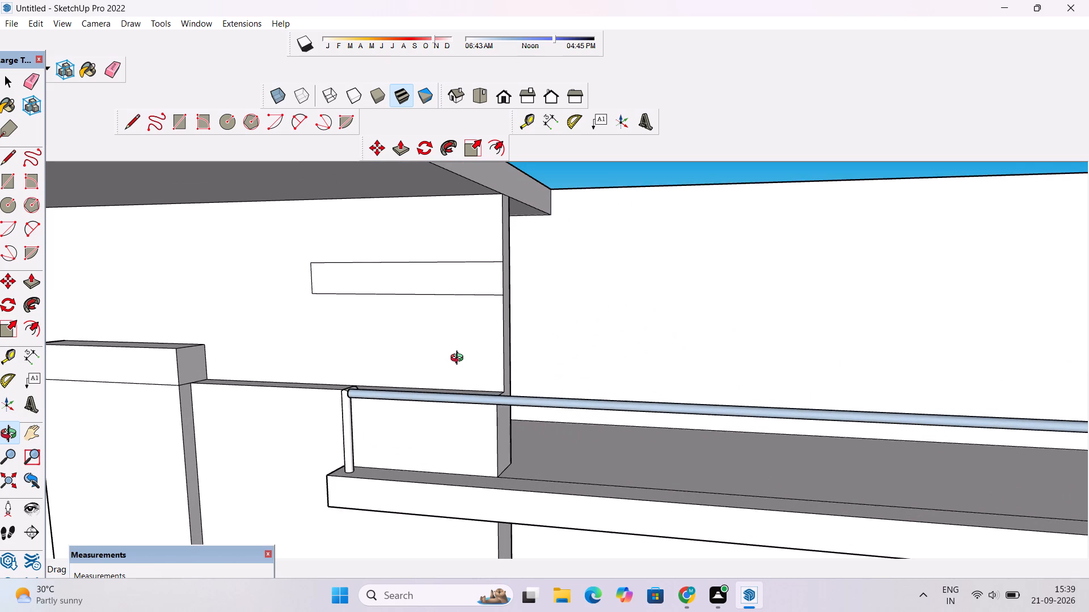
scroll(459, 359, down, 3)
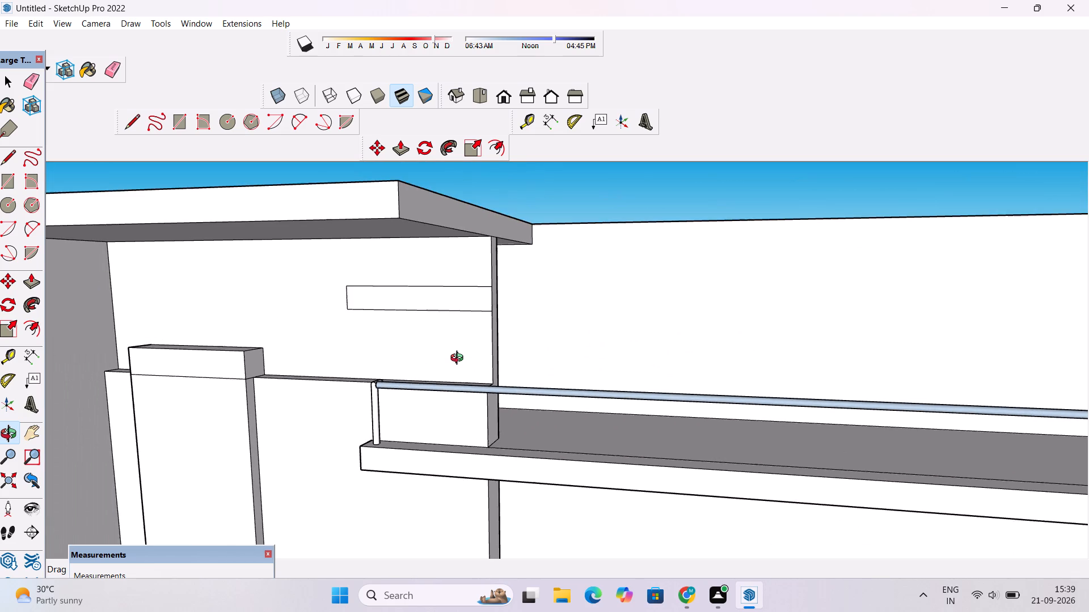
drag(457, 365, 398, 385)
scroll(423, 348, down, 4)
drag(484, 320, 472, 334)
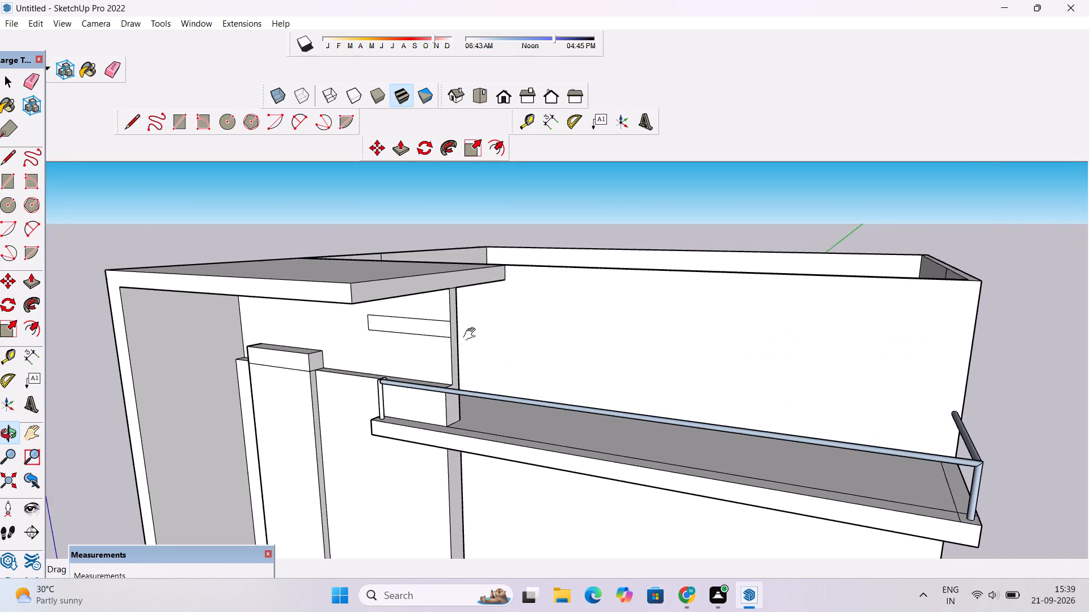
drag(472, 334, 440, 352)
scroll(403, 321, up, 5)
drag(391, 367, 446, 295)
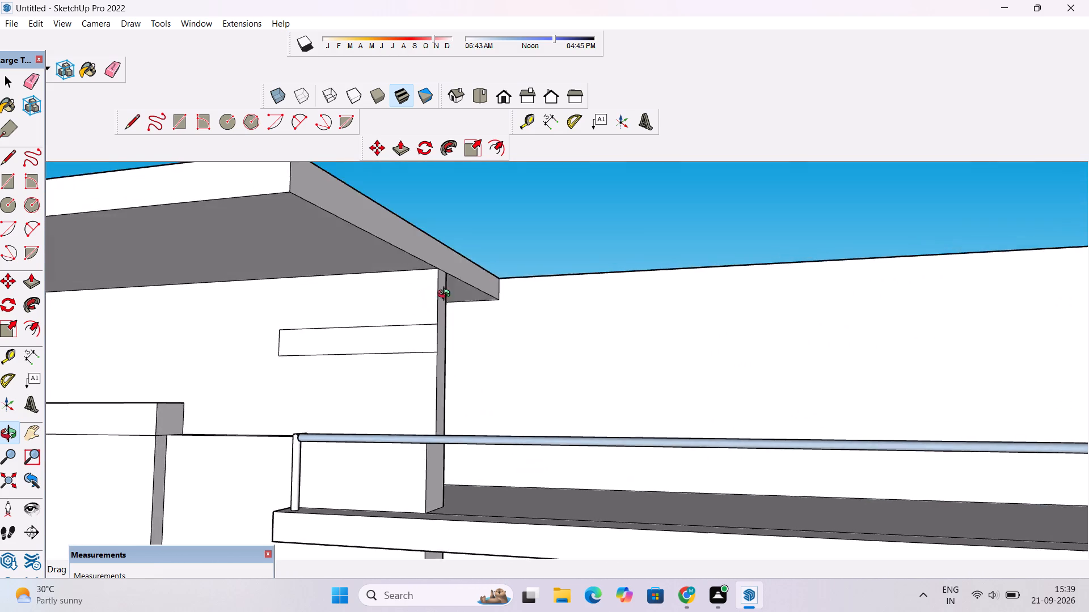
drag(446, 295, 459, 330)
scroll(421, 331, down, 5)
scroll(409, 335, up, 5)
drag(390, 341, 454, 304)
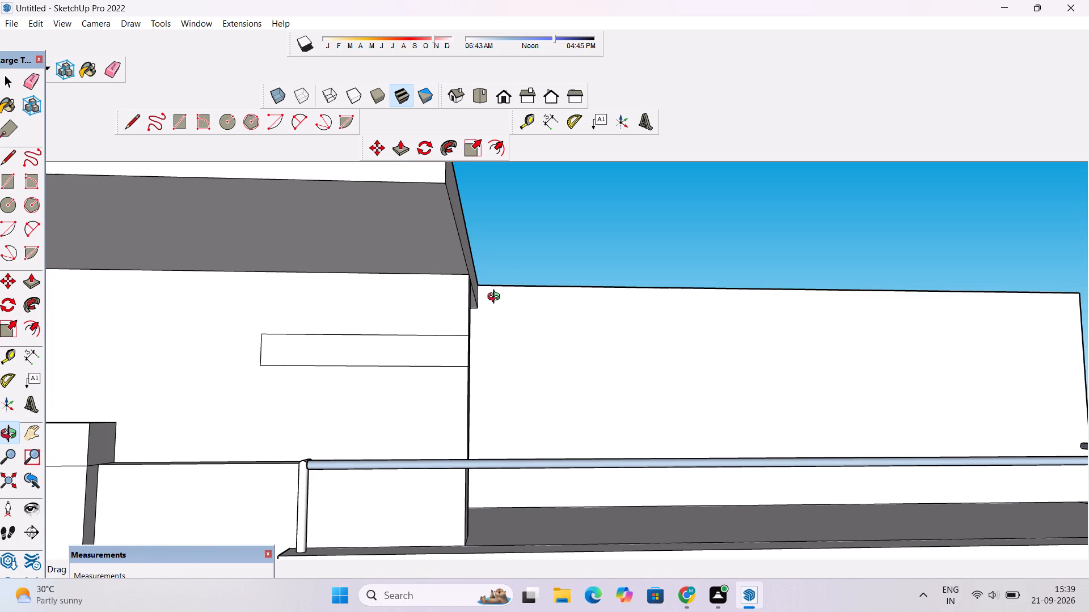
scroll(496, 298, down, 3)
drag(493, 304, 467, 355)
scroll(464, 340, up, 5)
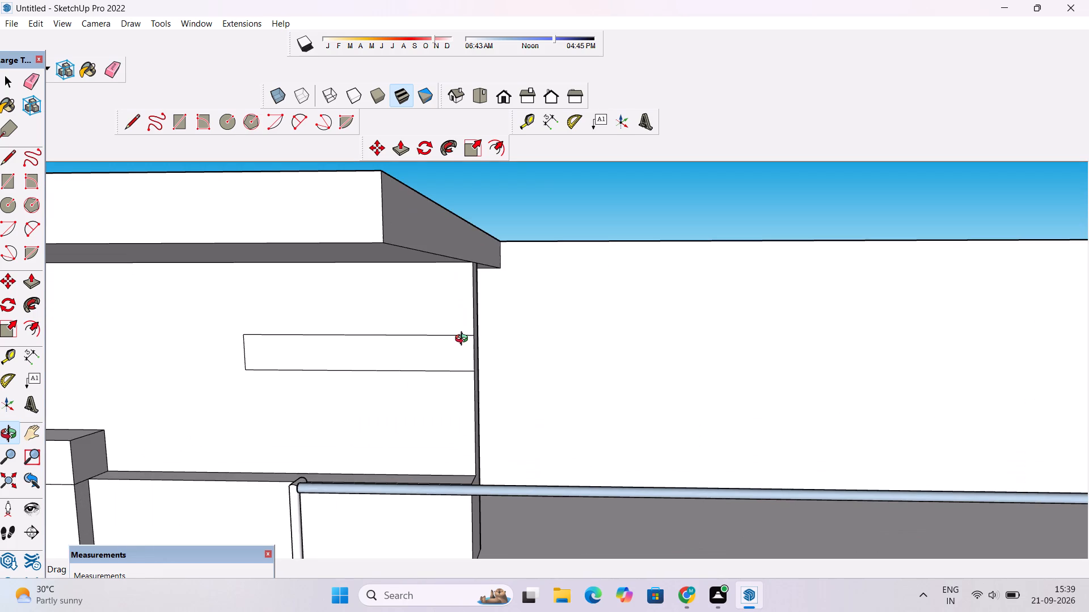
scroll(470, 340, down, 1)
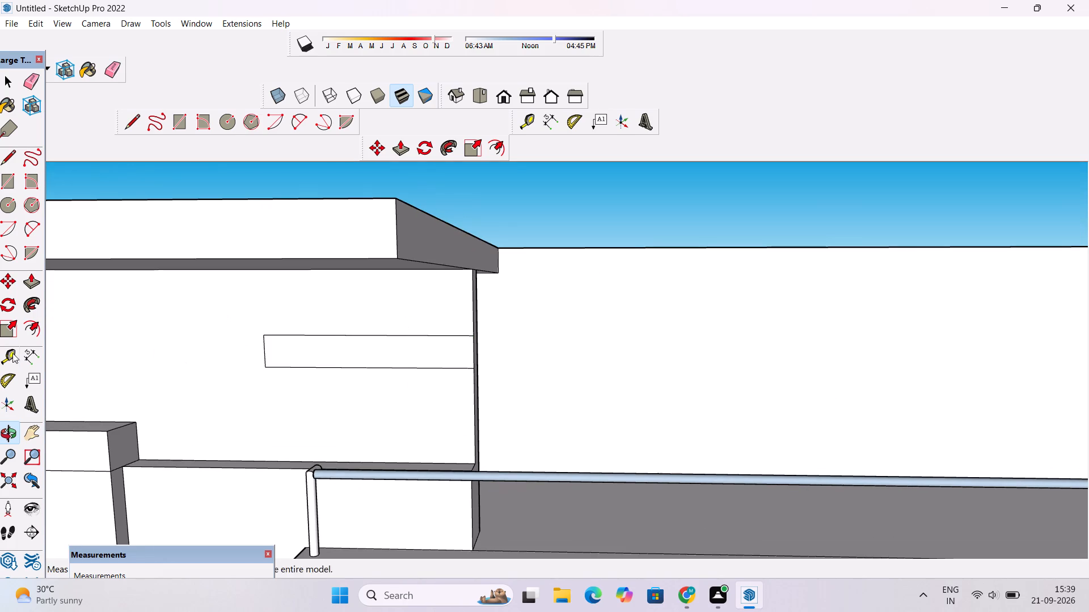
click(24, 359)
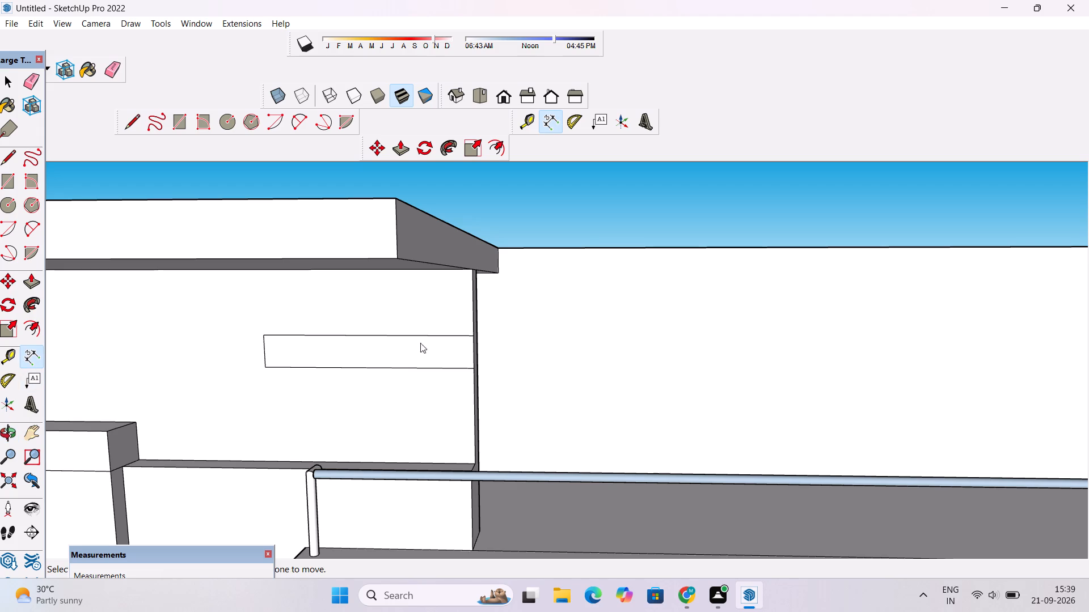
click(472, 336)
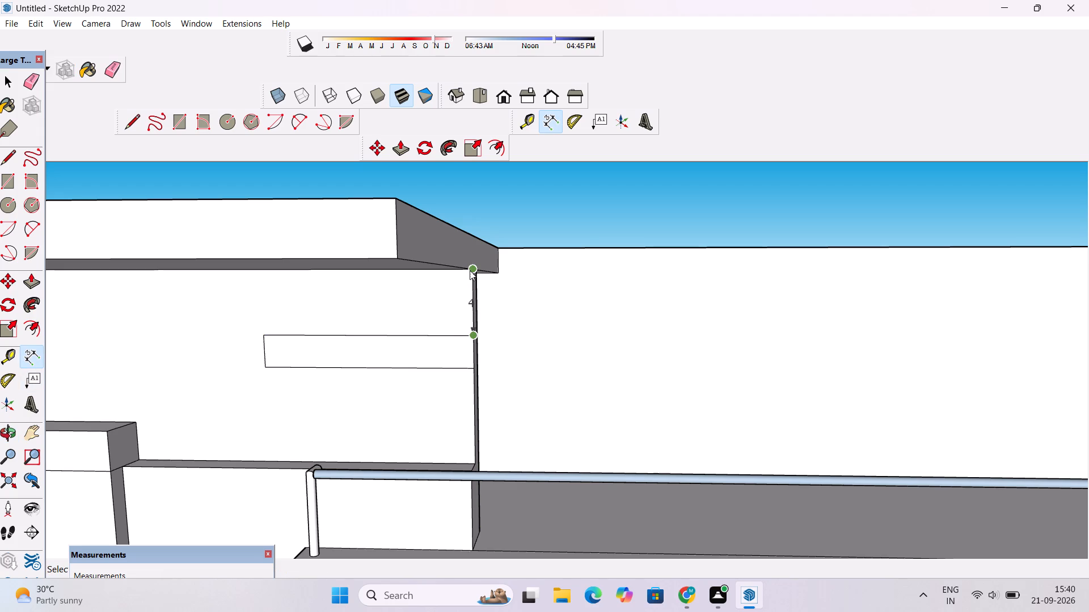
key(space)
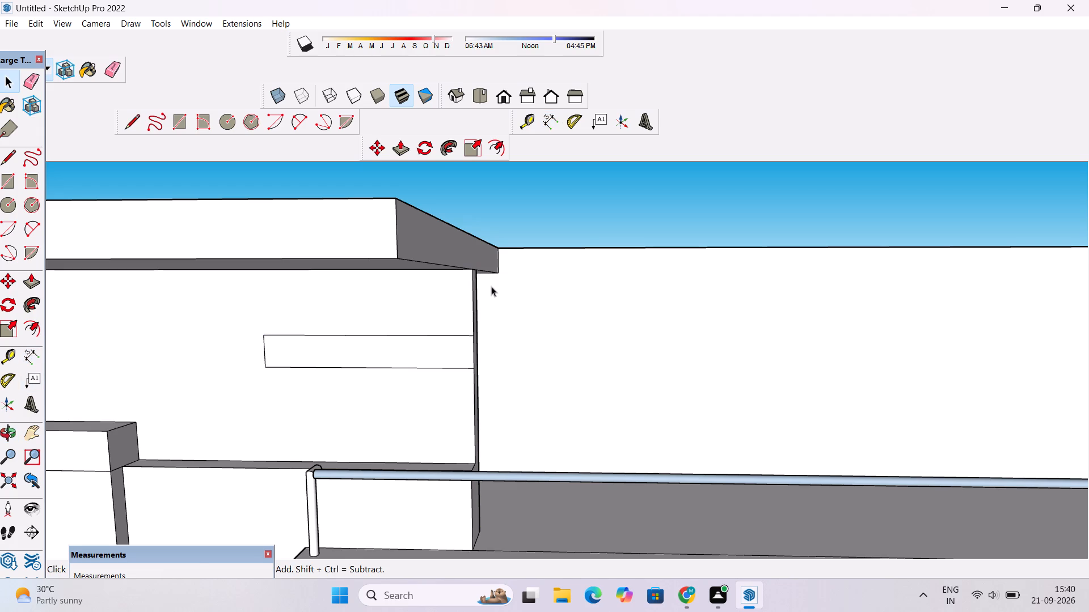
Place a horizontal guide on the recessed wall, 4' below the bottom edge of the canopy's end.
key(t)
scroll(494, 300, up, 8)
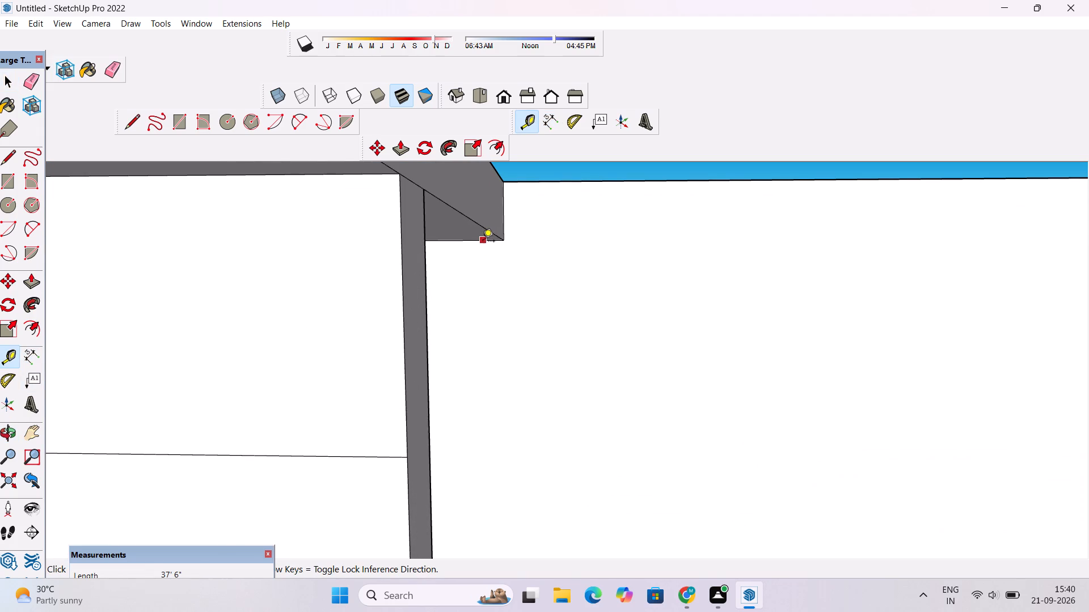
click(483, 243)
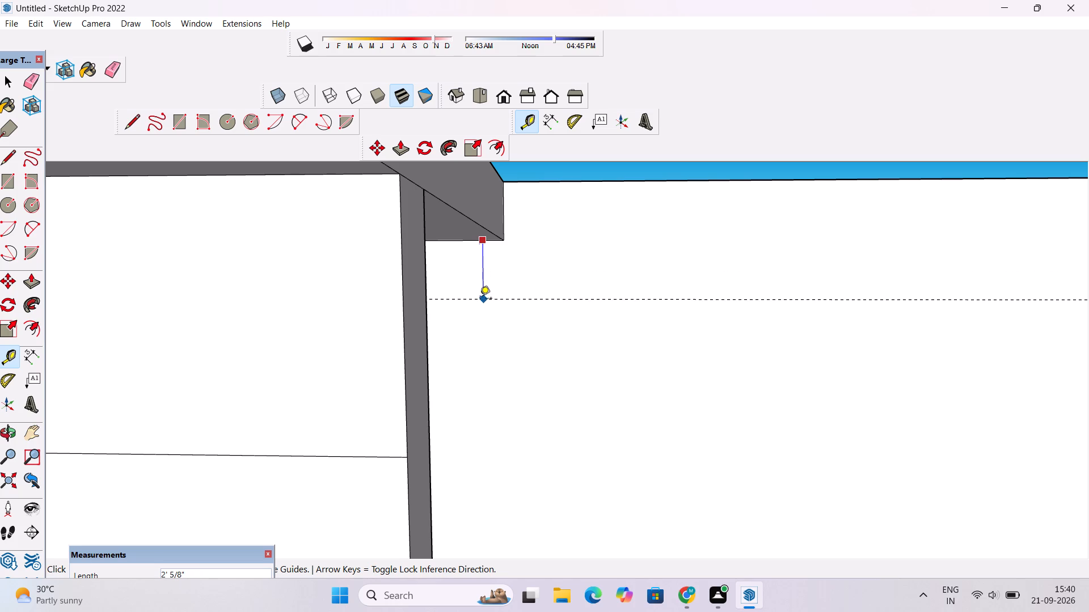
text(4')
key(Return)
scroll(486, 289, down, 3)
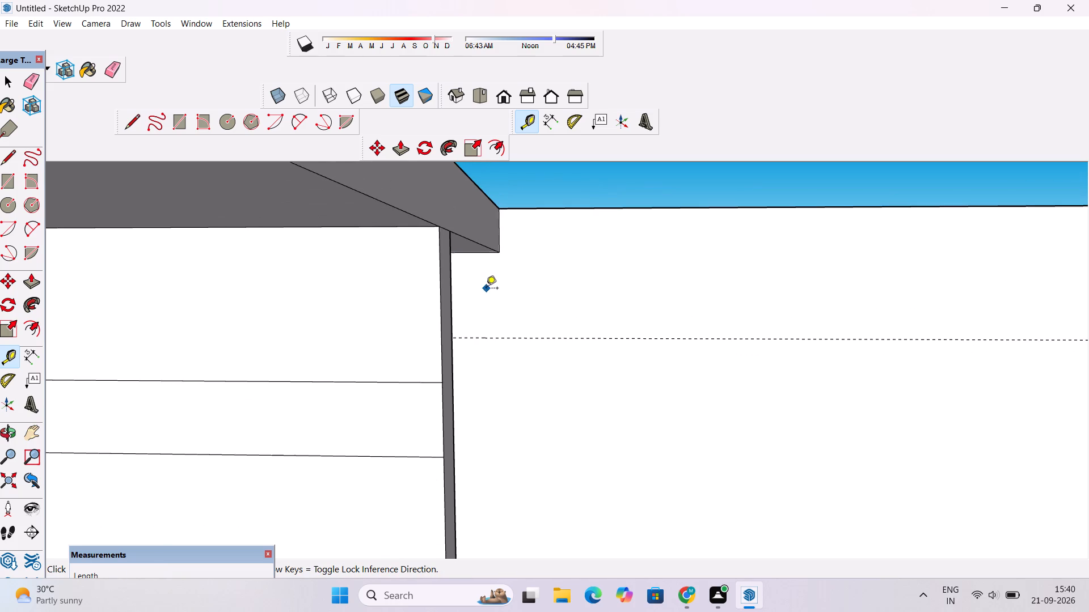
Place a second horizontal guide on the recessed wall, 2' below the first one.
click(493, 339)
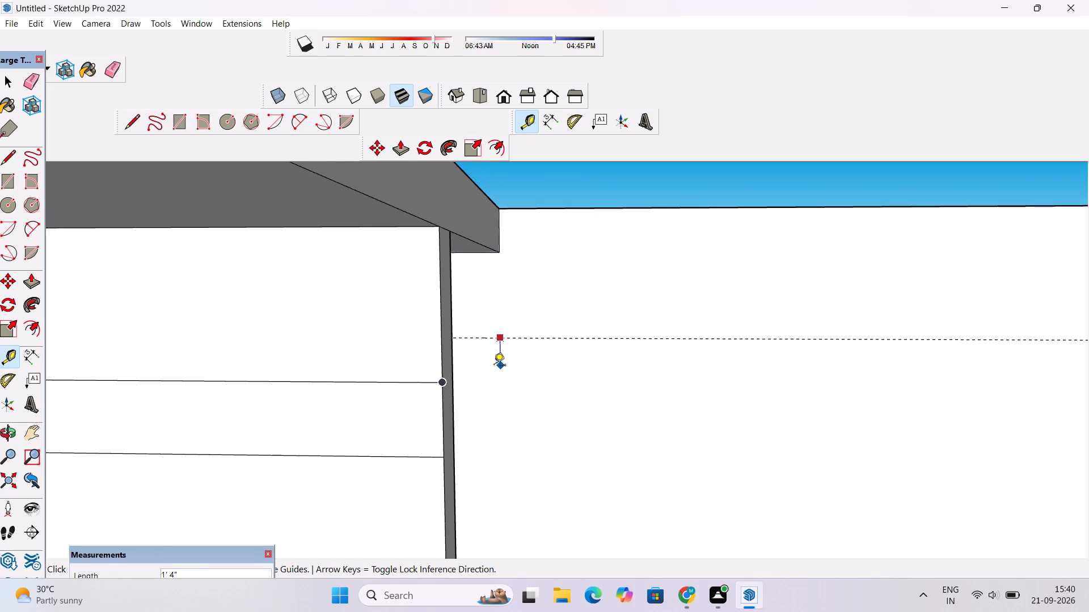
key(space)
text(t)
click(538, 337)
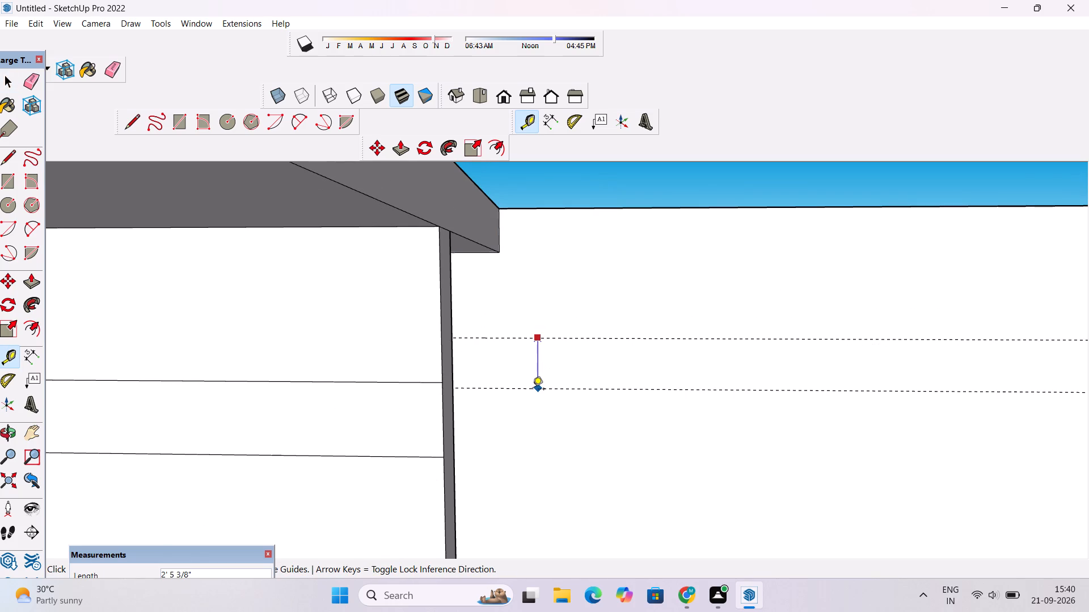
text(2')
key(Return)
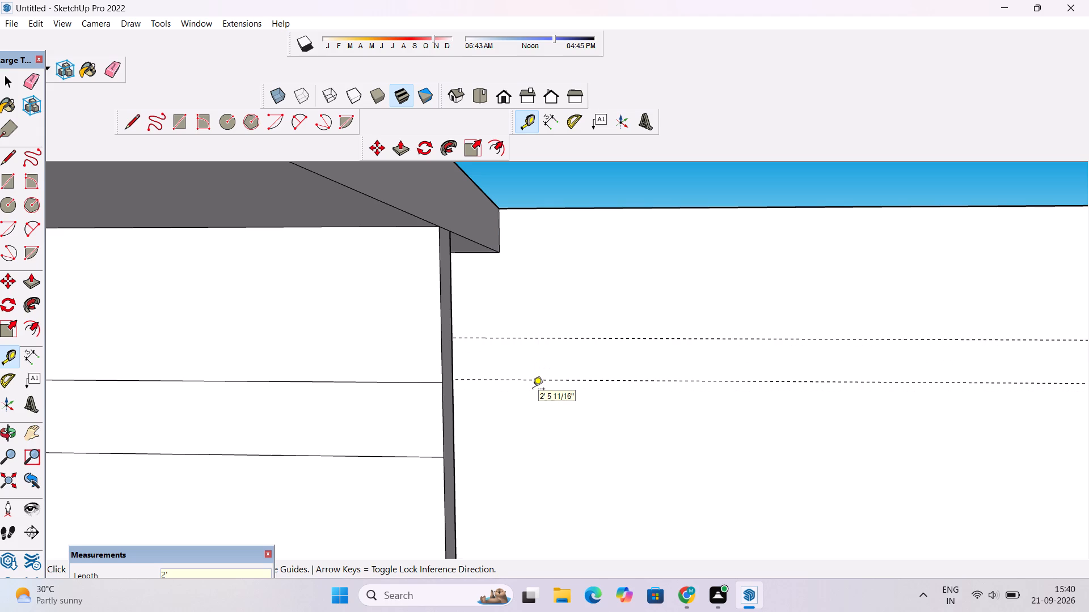
Examine the two guides and where the recessed wall meets the canopy wall and balcony floor, from several angles.
scroll(533, 390, down, 5)
scroll(555, 390, up, 1)
key(o)
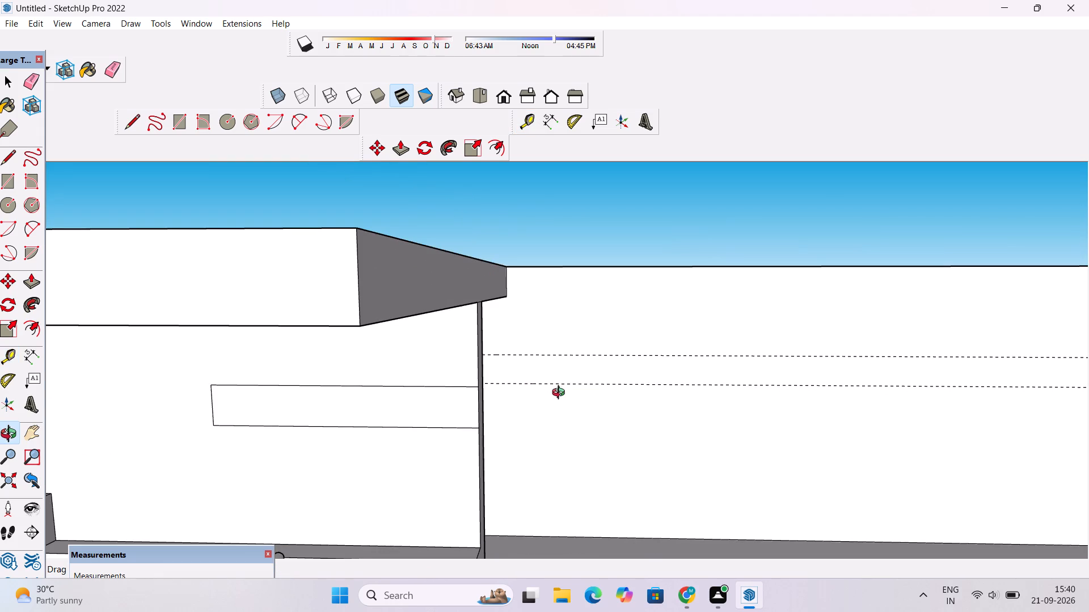
drag(561, 394, 505, 391)
scroll(446, 420, up, 2)
drag(436, 427, 455, 433)
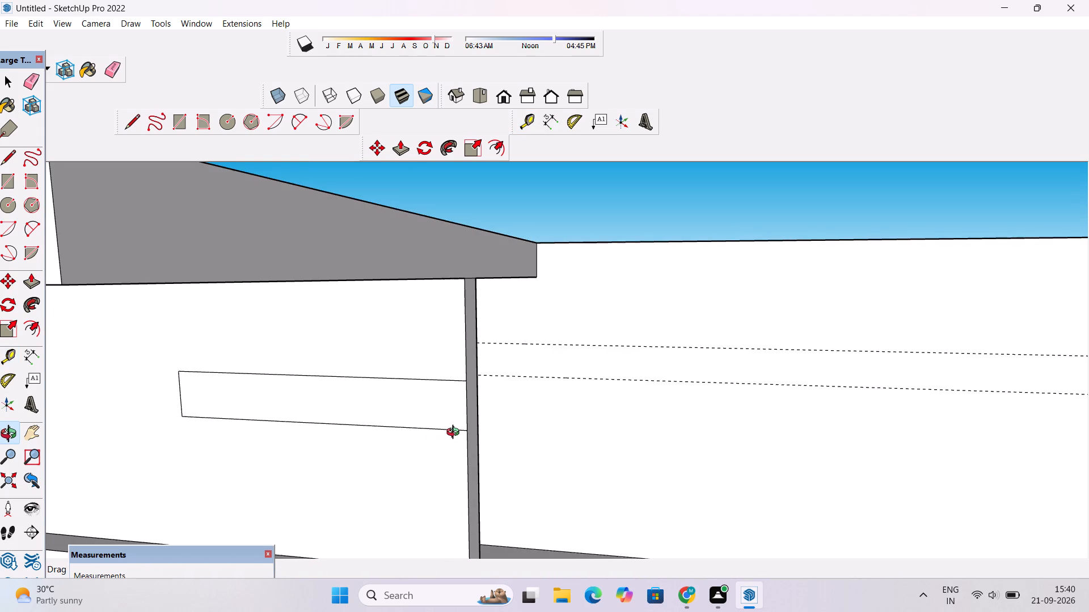
scroll(457, 432, down, 2)
drag(461, 445, 468, 453)
scroll(468, 453, down, 3)
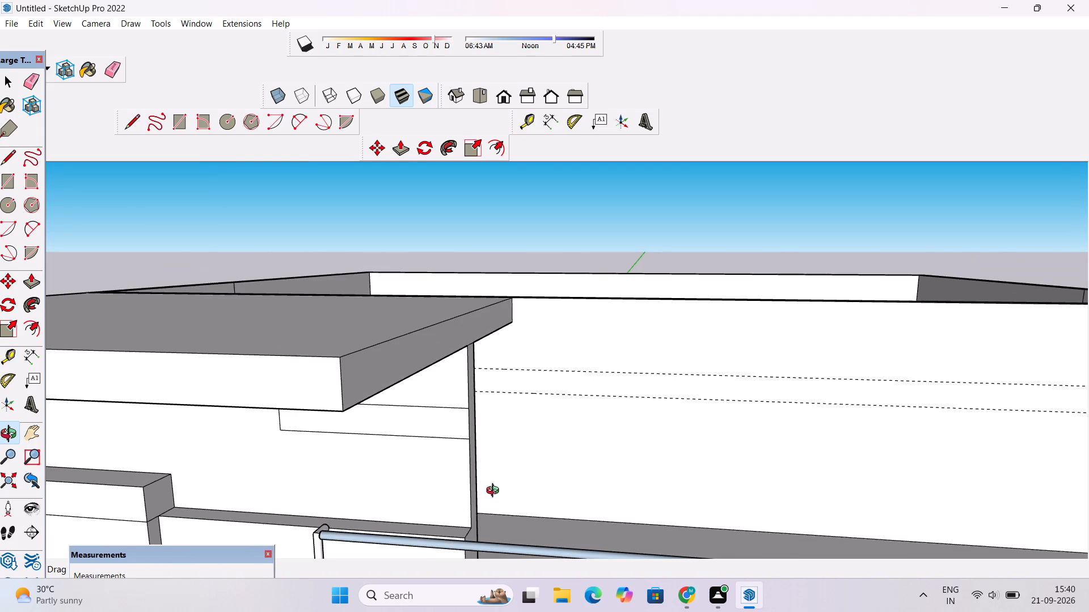
shift+drag(479, 518, 474, 465)
drag(484, 487, 484, 517)
shift+drag(483, 532, 447, 539)
drag(535, 519, 492, 532)
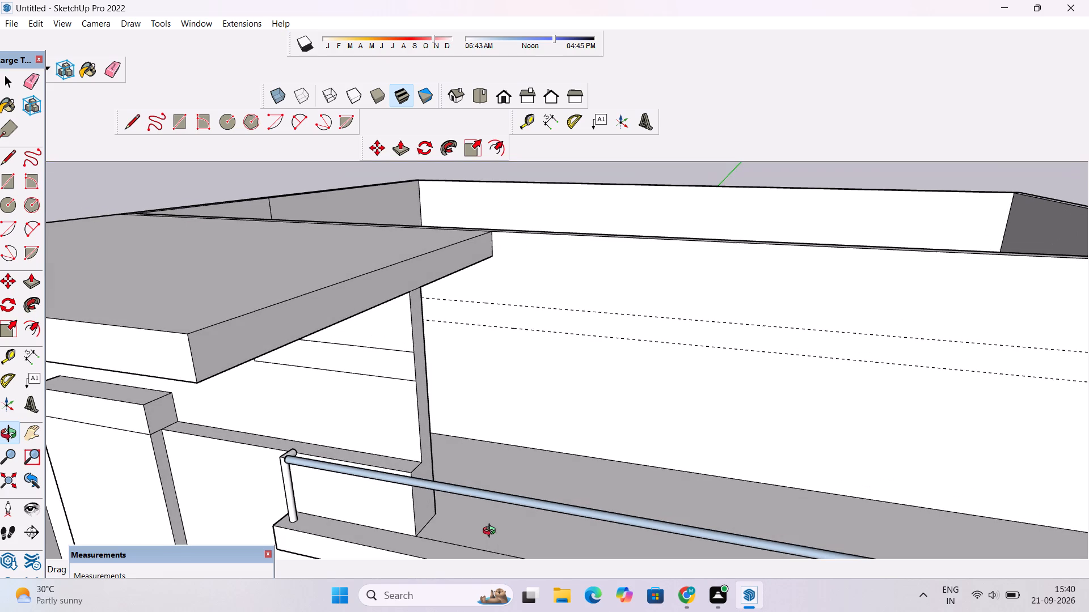
drag(492, 532, 494, 532)
Place a guide along the bottom edge of the canopy wall's end, running across the balcony floor to the recessed wall.
scroll(485, 390, down, 4)
drag(489, 415, 457, 427)
scroll(455, 429, up, 2)
scroll(455, 429, down, 3)
drag(467, 431, 450, 450)
scroll(453, 445, up, 7)
key(t)
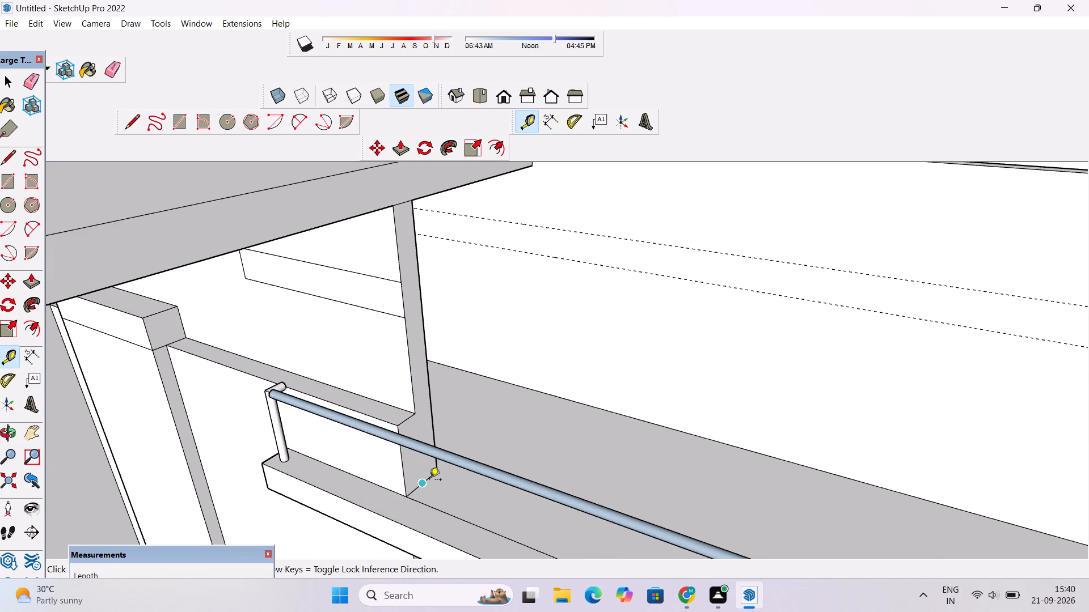
click(429, 481)
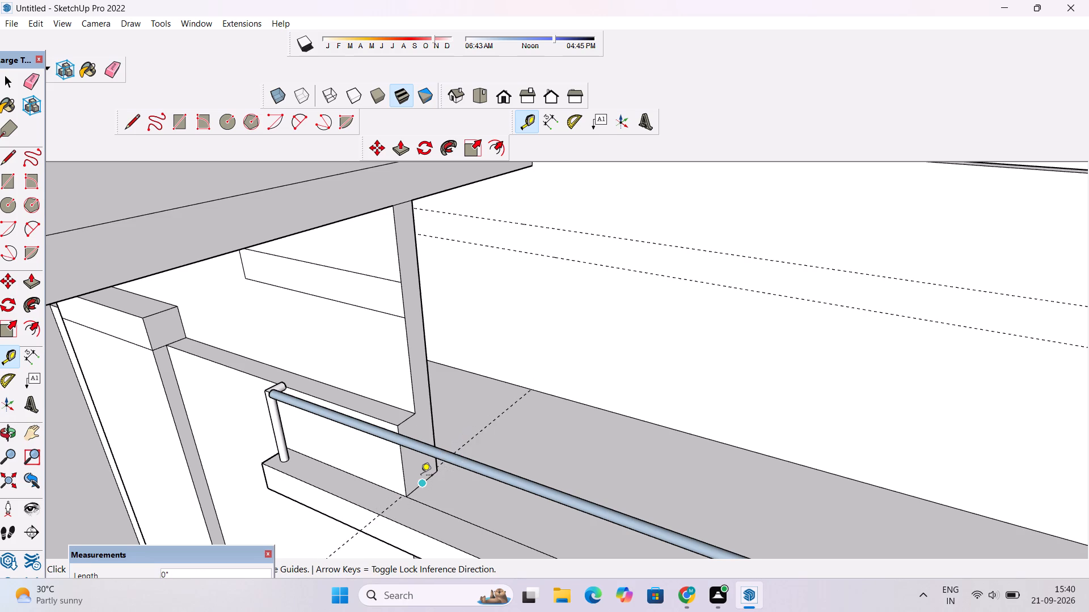
scroll(420, 478, up, 4)
click(421, 486)
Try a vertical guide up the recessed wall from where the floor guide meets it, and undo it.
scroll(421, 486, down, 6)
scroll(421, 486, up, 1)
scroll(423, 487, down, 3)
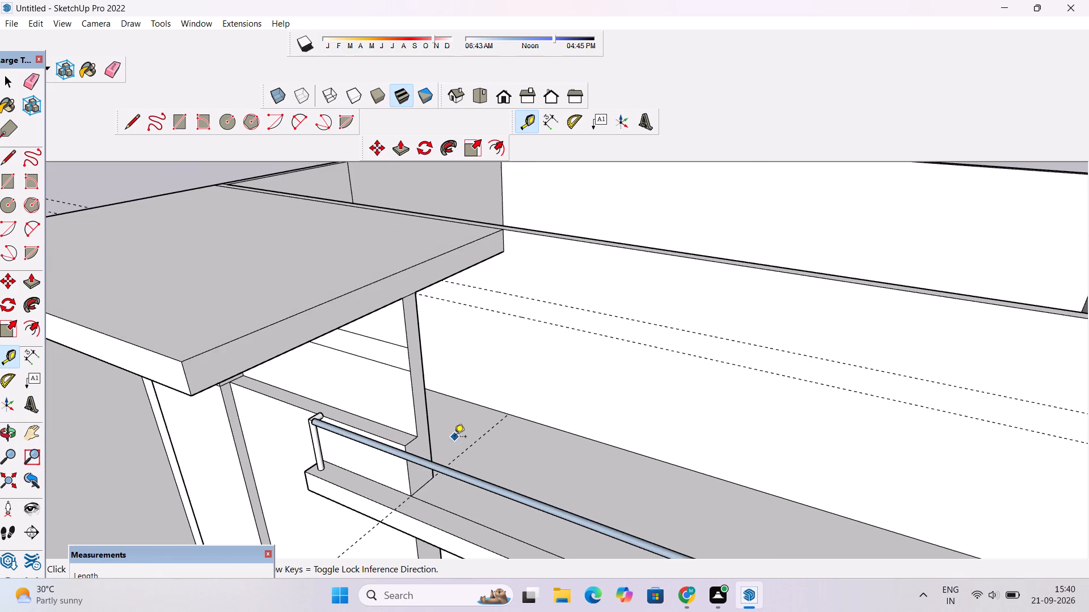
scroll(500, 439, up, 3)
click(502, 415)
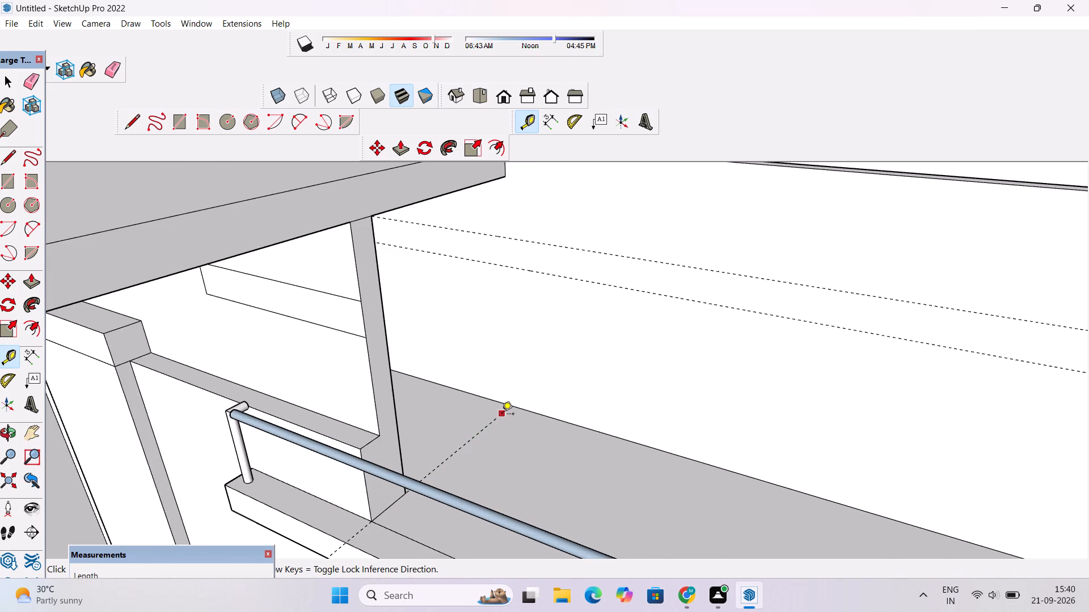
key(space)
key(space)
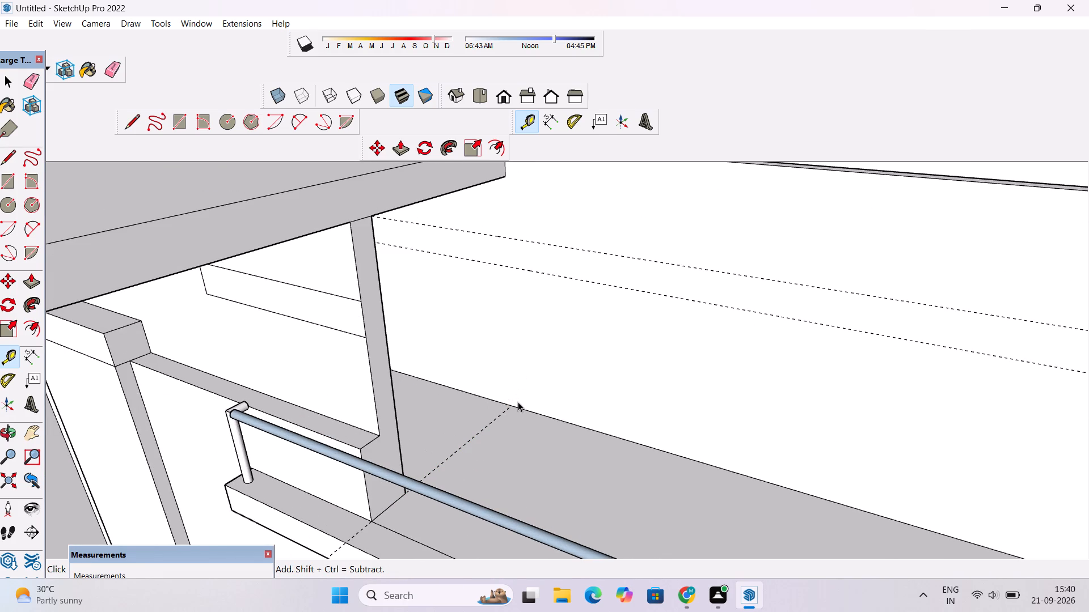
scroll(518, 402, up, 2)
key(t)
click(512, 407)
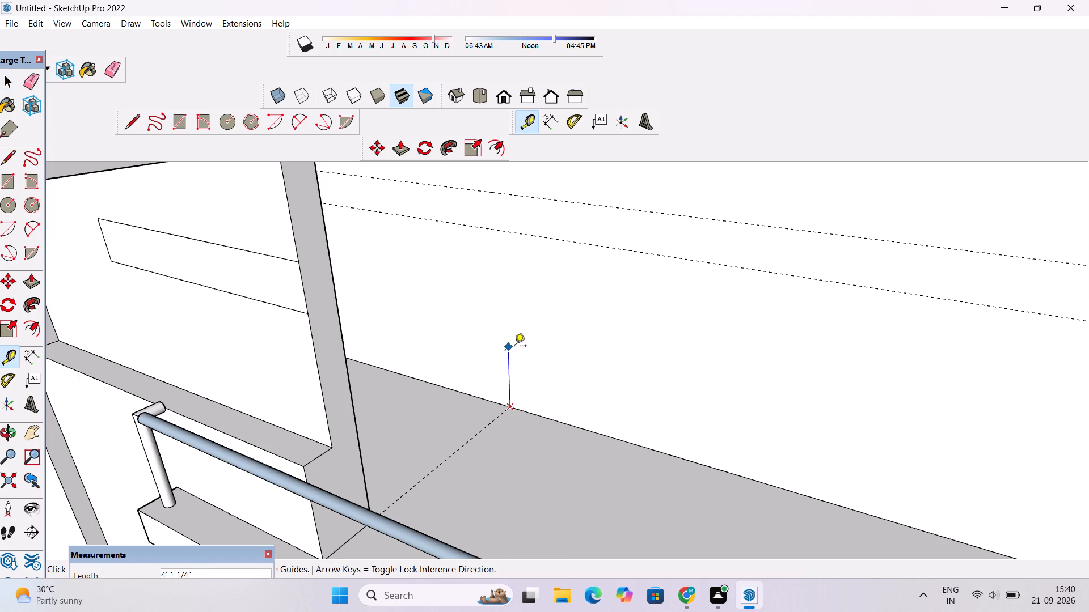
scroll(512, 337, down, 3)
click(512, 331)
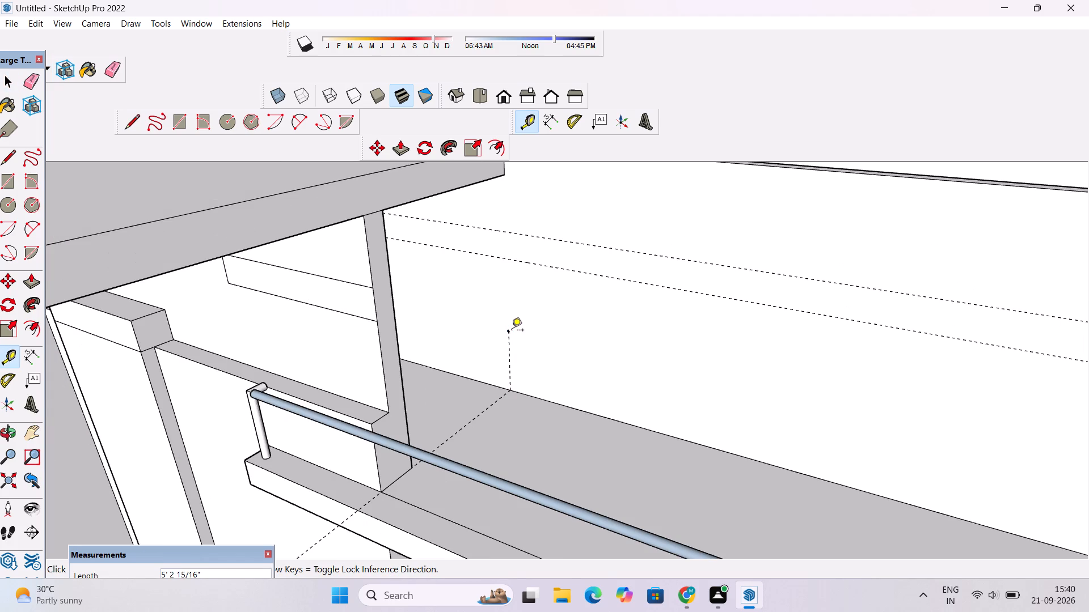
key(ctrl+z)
Draw a vertical line about 17' long on the recessed wall, from the floor guide's end up to the canopy's corner.
scroll(512, 331, down, 7)
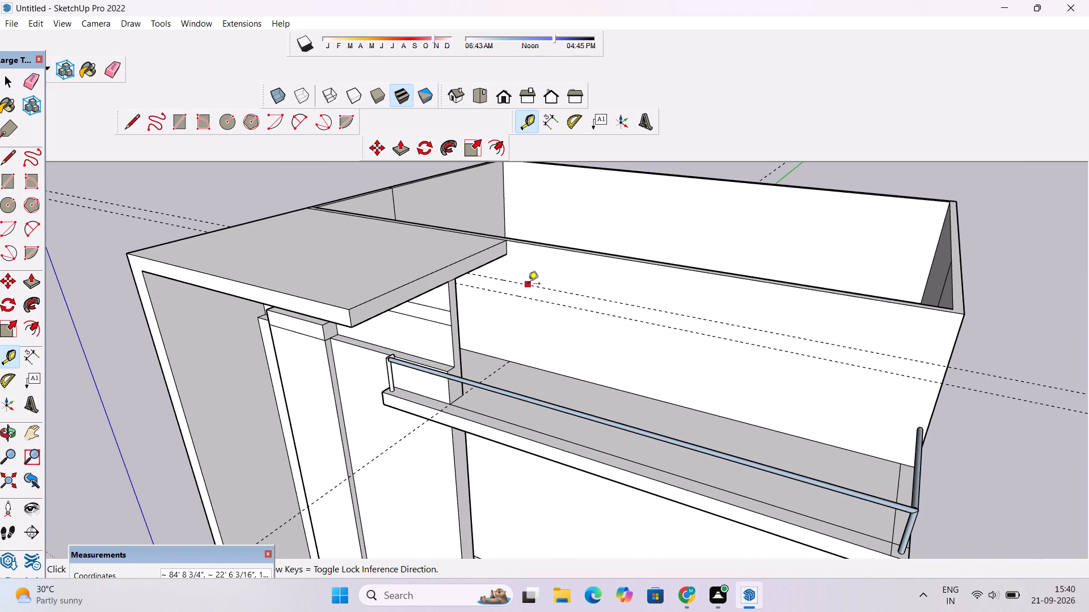
key(l)
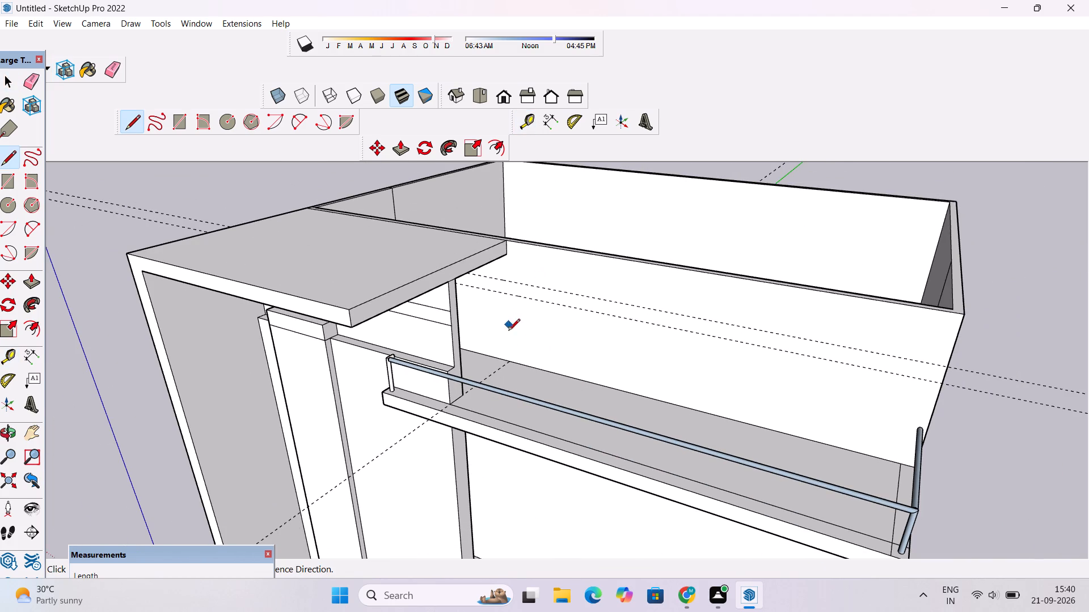
click(510, 361)
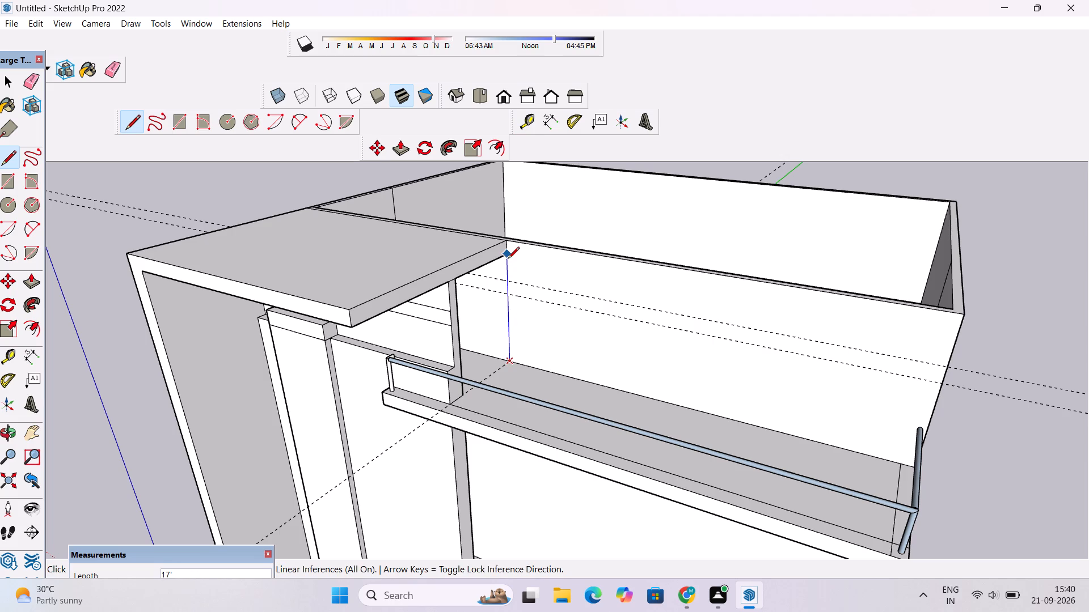
click(508, 256)
key(space)
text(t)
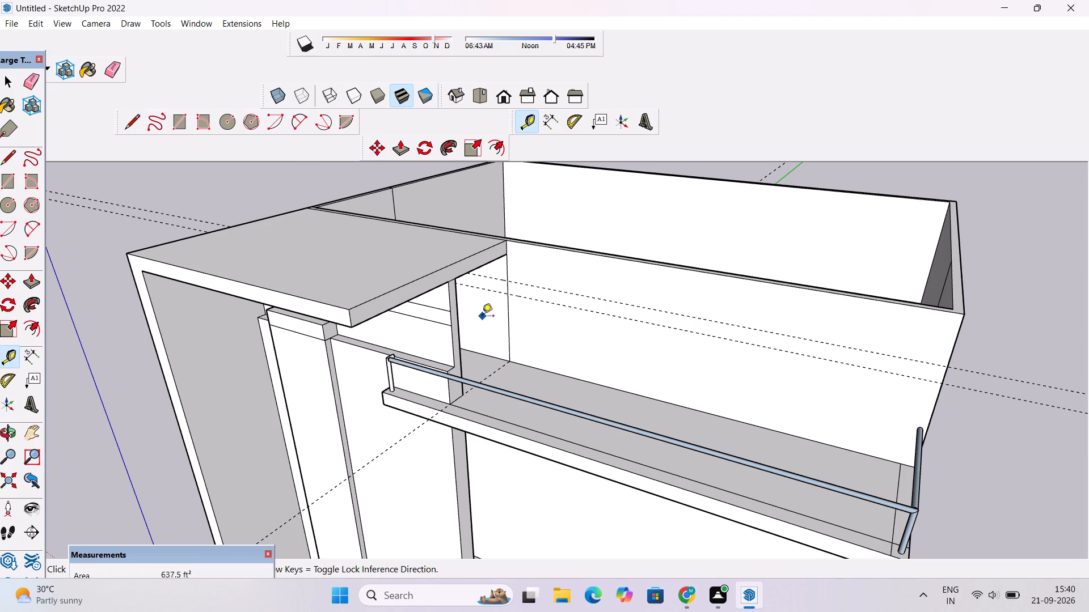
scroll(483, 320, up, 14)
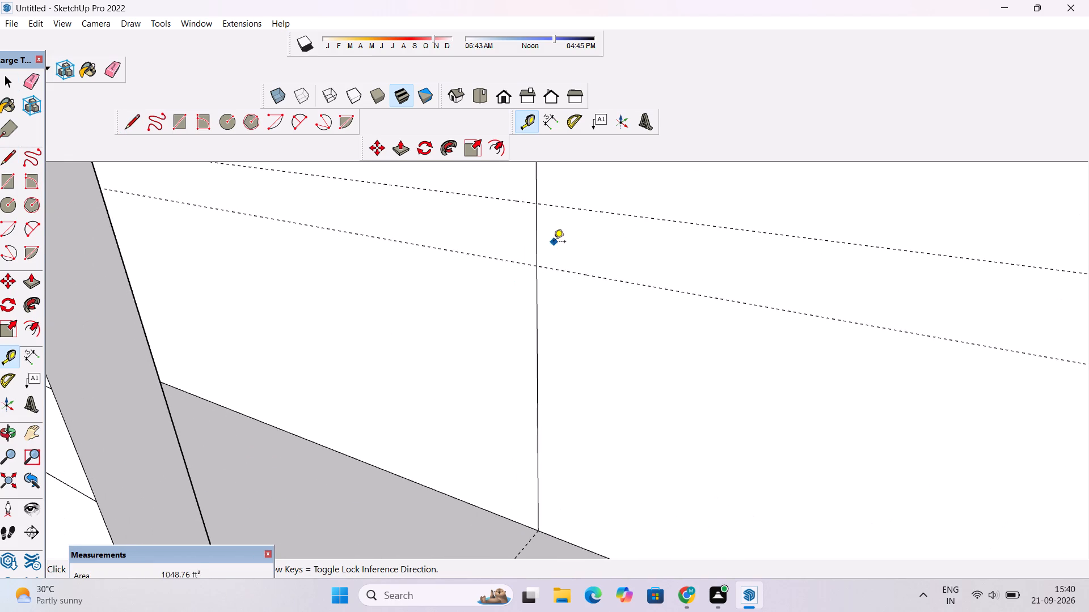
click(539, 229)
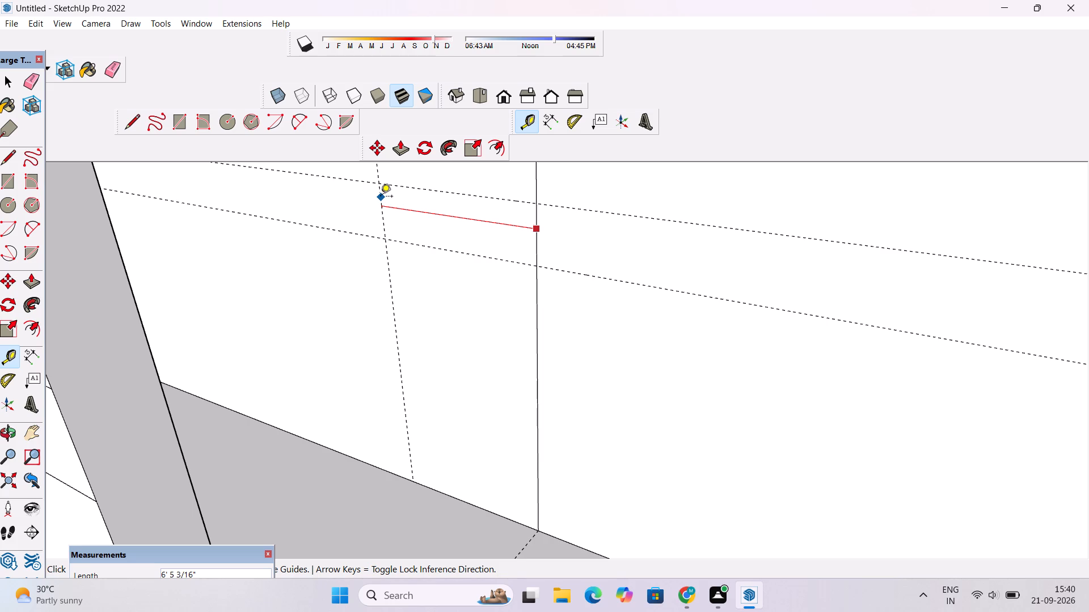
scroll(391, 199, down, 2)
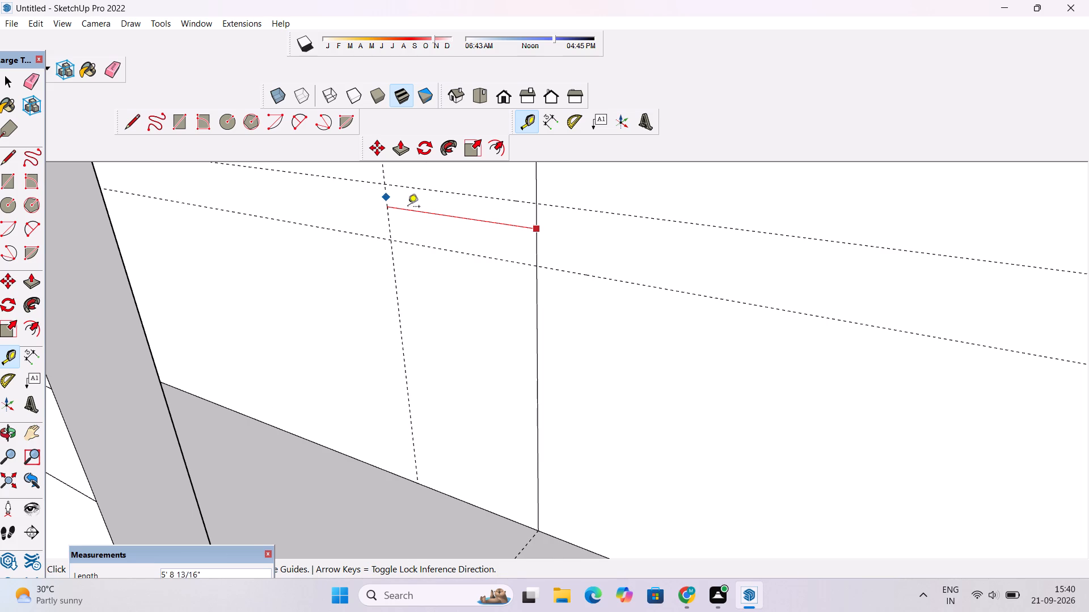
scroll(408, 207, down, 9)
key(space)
Check the length of the top edge of the rectangle under the canopy with the Dimension tool, without keeping a dimension.
scroll(381, 265, up, 4)
scroll(318, 248, down, 4)
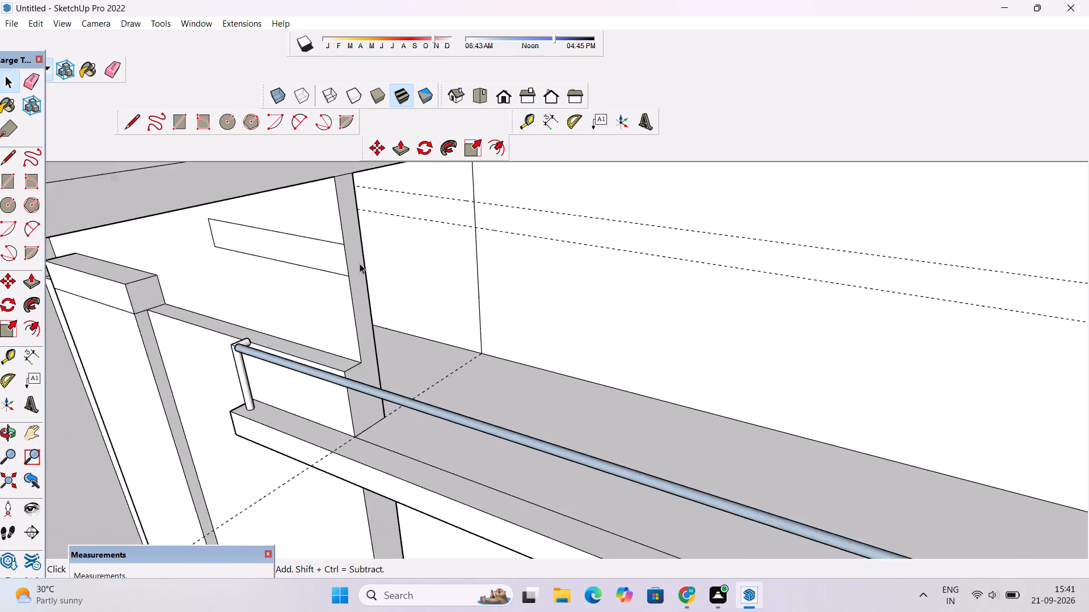
scroll(360, 263, down, 2)
click(35, 355)
scroll(245, 257, up, 1)
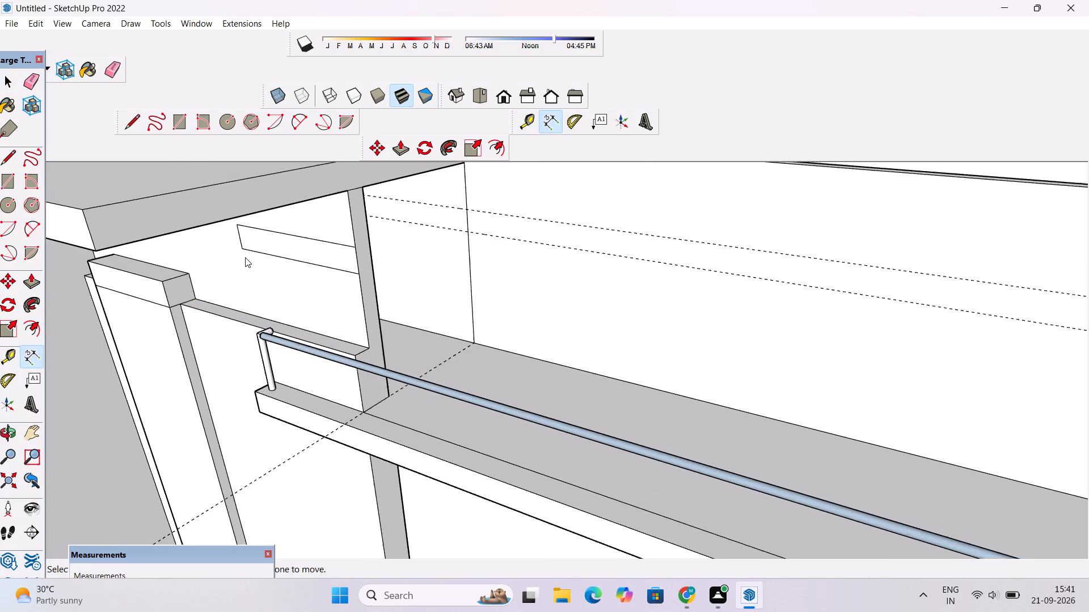
scroll(245, 257, up, 2)
click(235, 216)
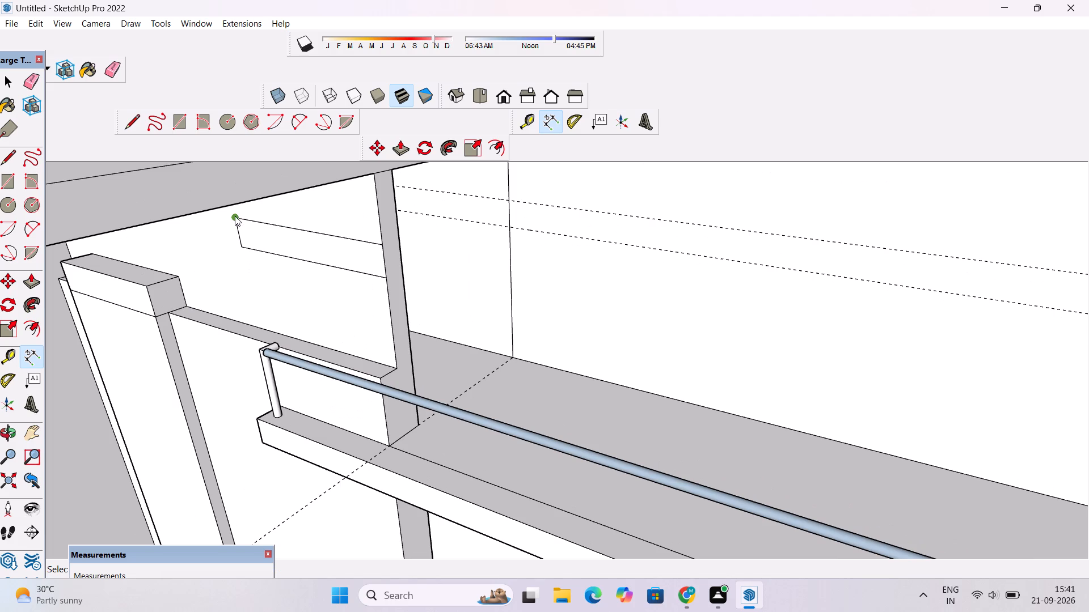
key(space)
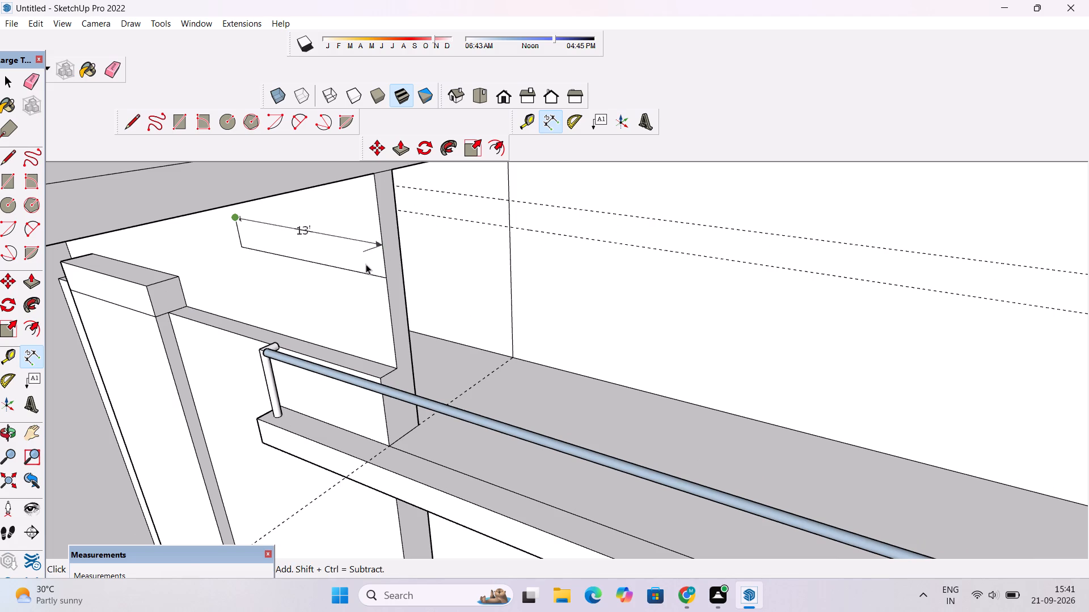
Place a vertical guide 13' from the new vertical line, on the side towards the canopy wall.
text(t)
click(510, 212)
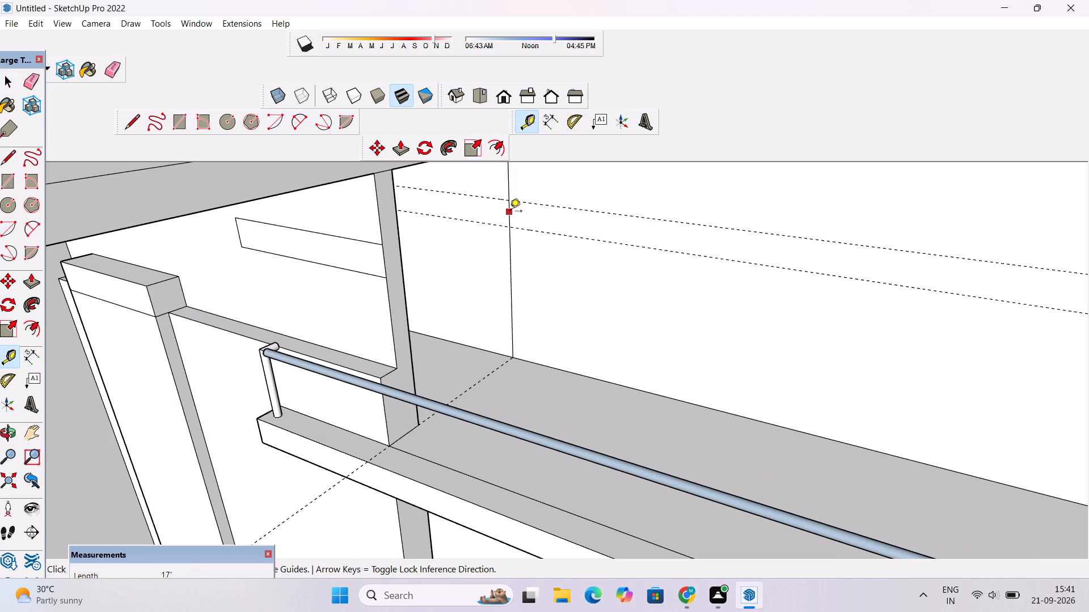
text(13')
key(Return)
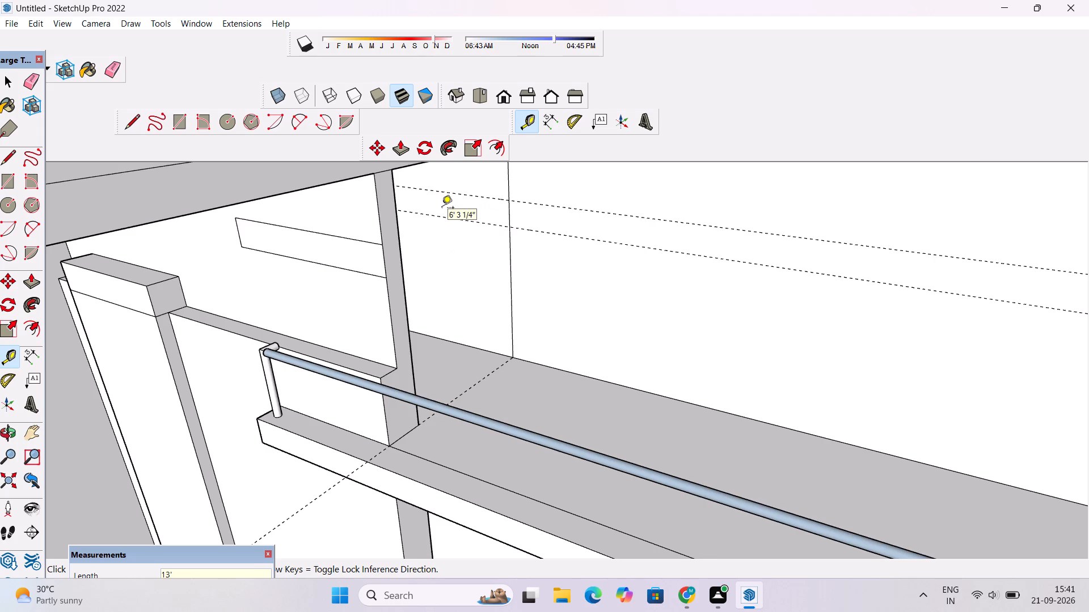
Examine how the new vertical guide and the two horizontal guides line up with the canopy and its rectangle, from several angles.
scroll(442, 209, down, 2)
key(o)
drag(468, 262, 408, 223)
shift+drag(406, 229, 374, 295)
scroll(416, 277, up, 2)
drag(430, 277, 559, 294)
drag(533, 301, 539, 309)
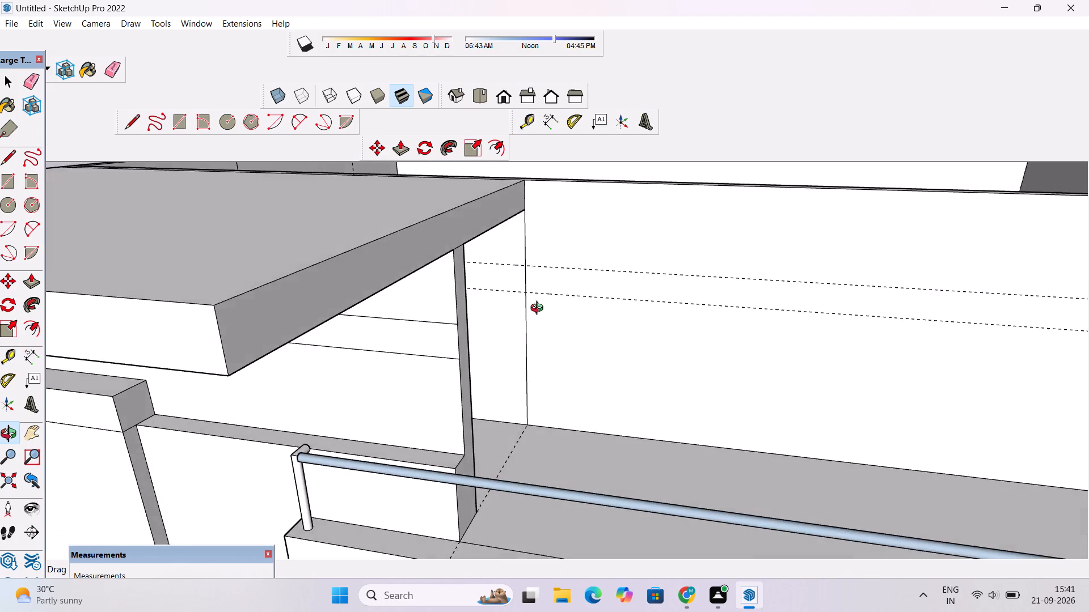
drag(539, 309, 575, 288)
scroll(515, 298, down, 5)
drag(495, 309, 501, 308)
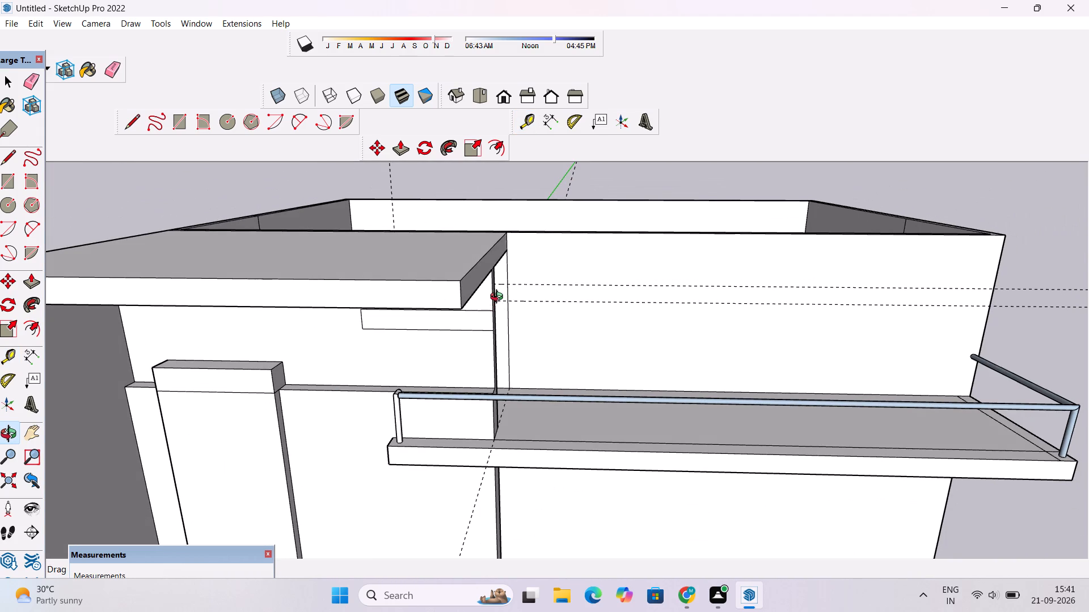
scroll(489, 299, down, 3)
scroll(488, 300, up, 7)
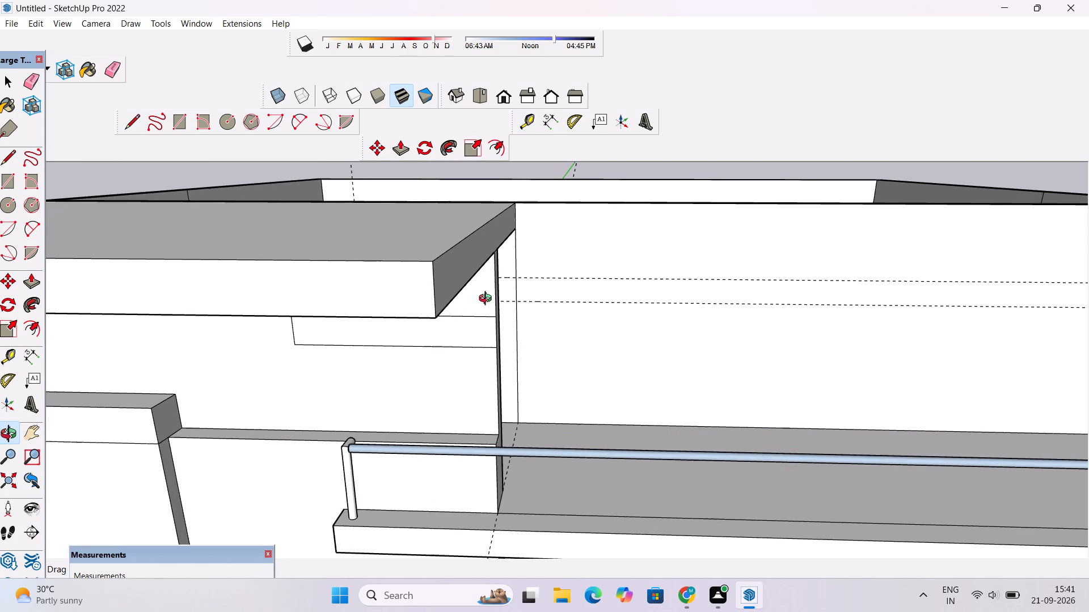
scroll(488, 300, up, 9)
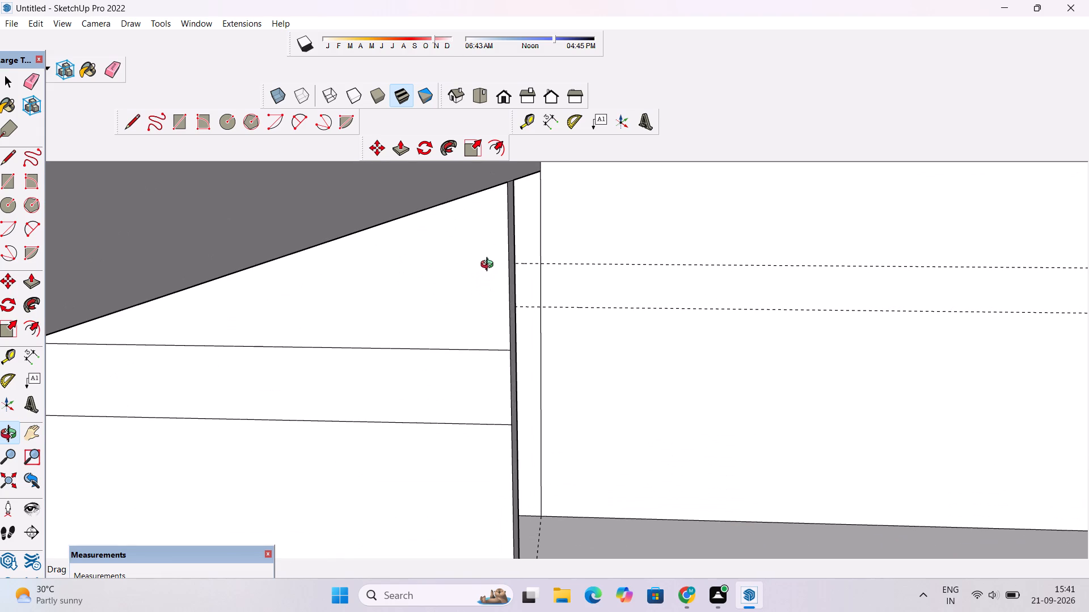
scroll(492, 260, down, 3)
drag(472, 286, 532, 297)
scroll(531, 290, down, 6)
drag(571, 290, 510, 275)
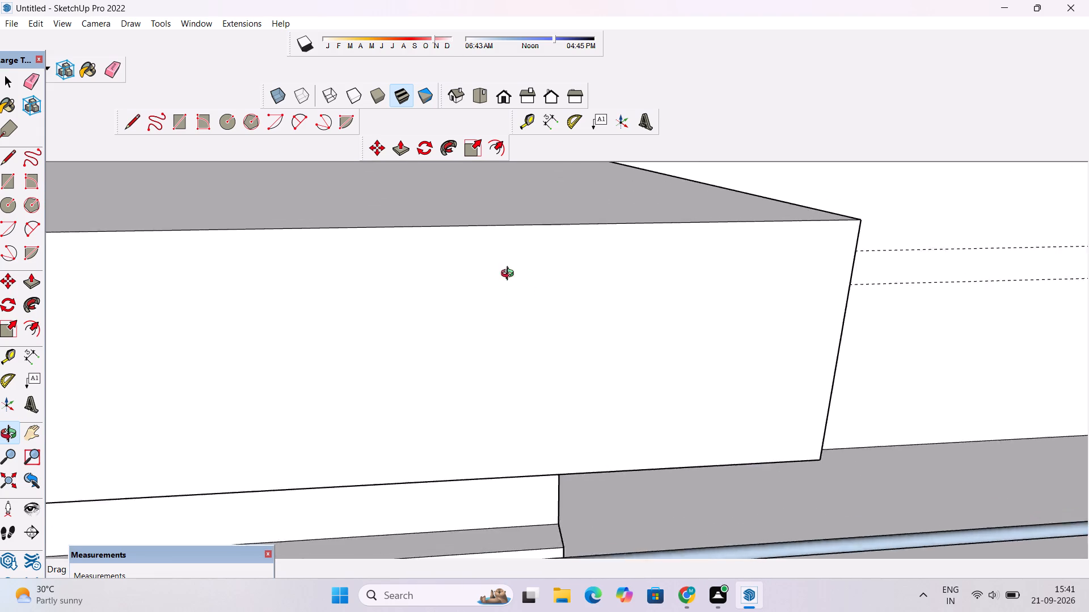
drag(510, 275, 489, 249)
scroll(479, 240, down, 13)
drag(496, 347, 491, 320)
scroll(466, 308, down, 5)
drag(437, 317, 496, 353)
scroll(489, 343, up, 1)
scroll(486, 338, down, 3)
drag(483, 334, 487, 371)
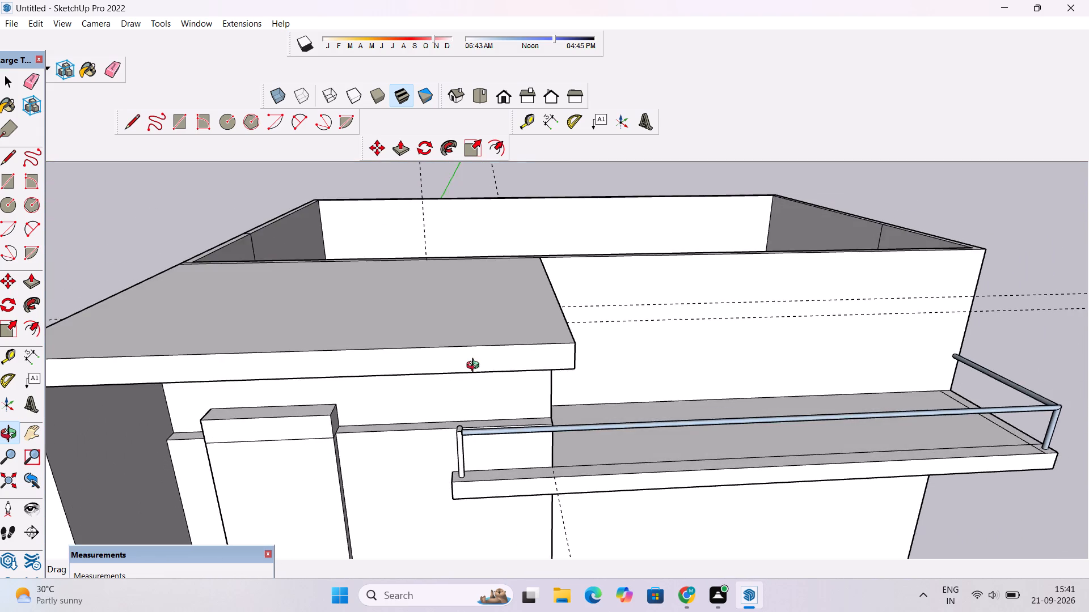
scroll(469, 364, down, 4)
scroll(450, 367, up, 3)
drag(466, 398, 446, 316)
scroll(465, 337, down, 4)
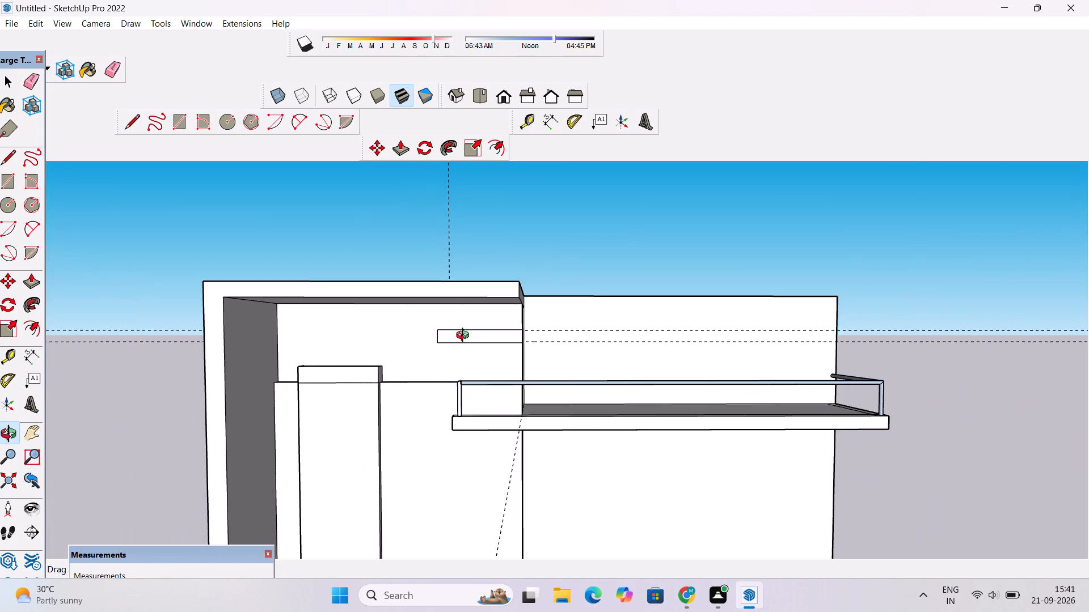
Examine the canopy, its wall rectangle and the horizontal guides on the recessed wall from the front and from above.
drag(468, 340, 524, 351)
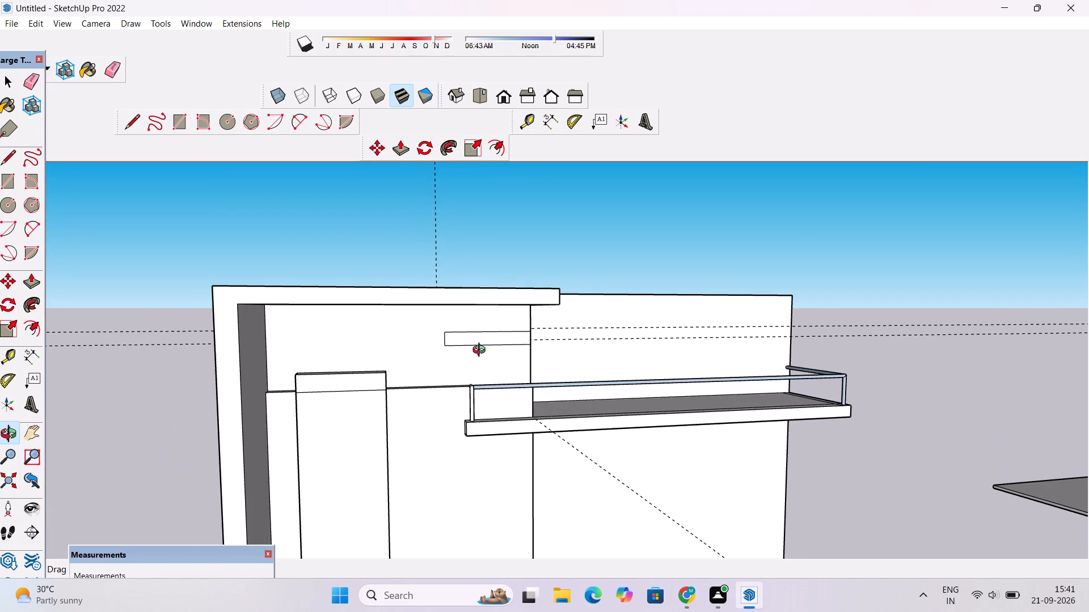
scroll(480, 351, down, 1)
drag(479, 351, 475, 360)
scroll(475, 360, down, 2)
drag(475, 360, 475, 367)
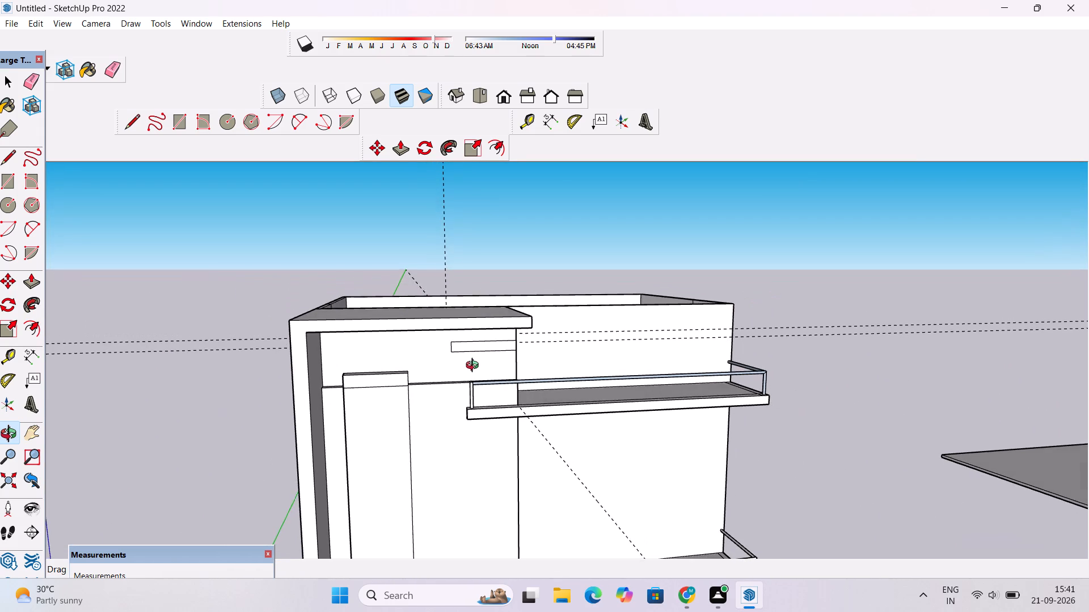
drag(475, 367, 475, 372)
drag(475, 362, 475, 379)
scroll(475, 379, down, 3)
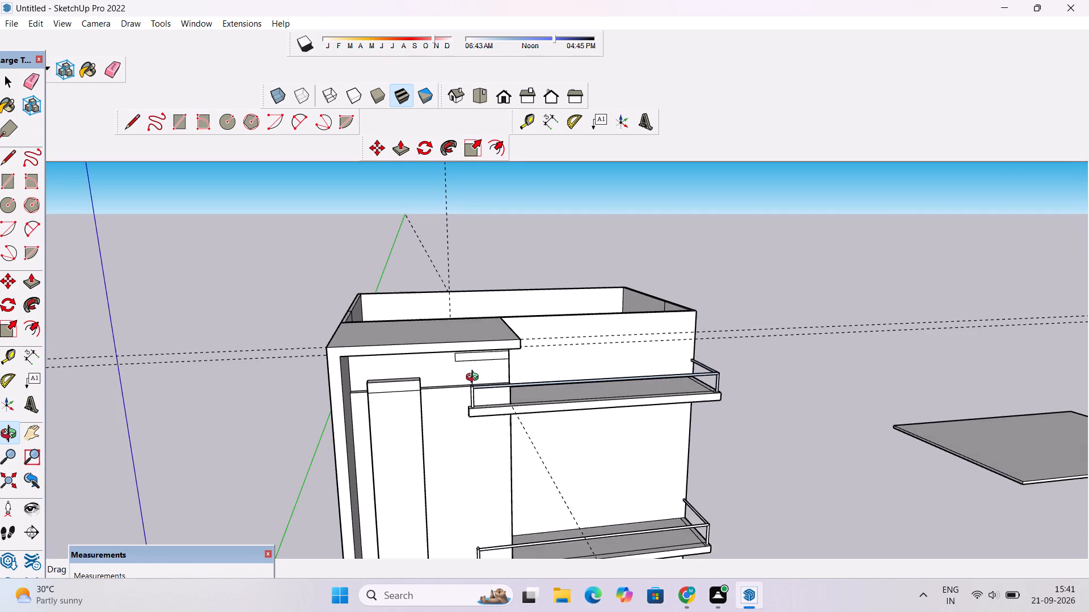
drag(601, 363, 533, 340)
shift+drag(600, 363, 450, 356)
Draw a rectangle 2' high and about 52' 7" long between the horizontal guides, from the vertical line almost to the recessed wall's far end.
scroll(385, 348, up, 5)
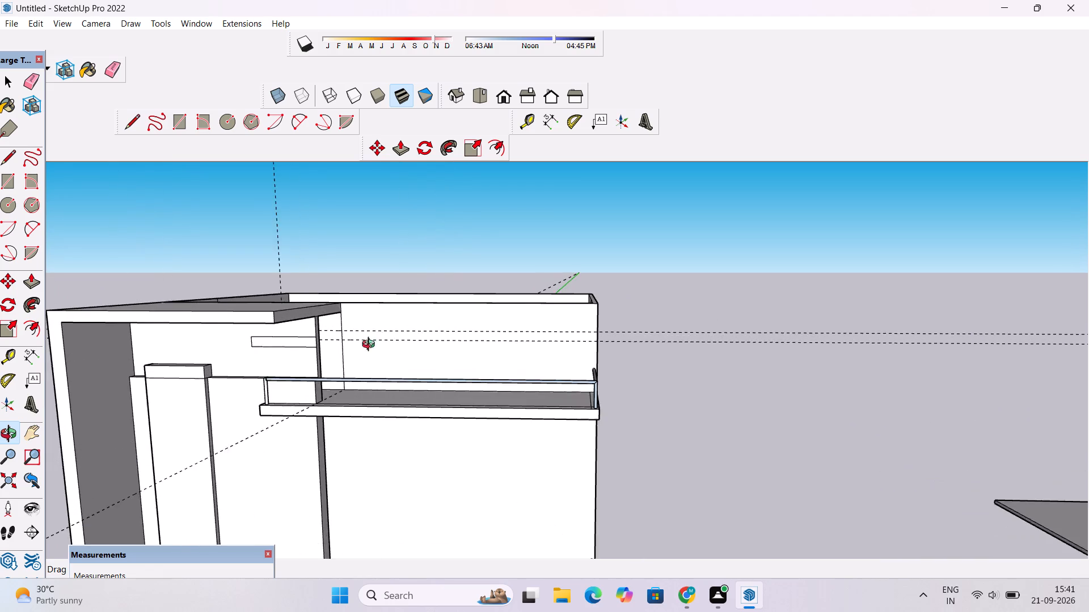
scroll(371, 346, up, 4)
drag(344, 337, 366, 362)
scroll(336, 350, up, 4)
shift+drag(245, 337, 272, 334)
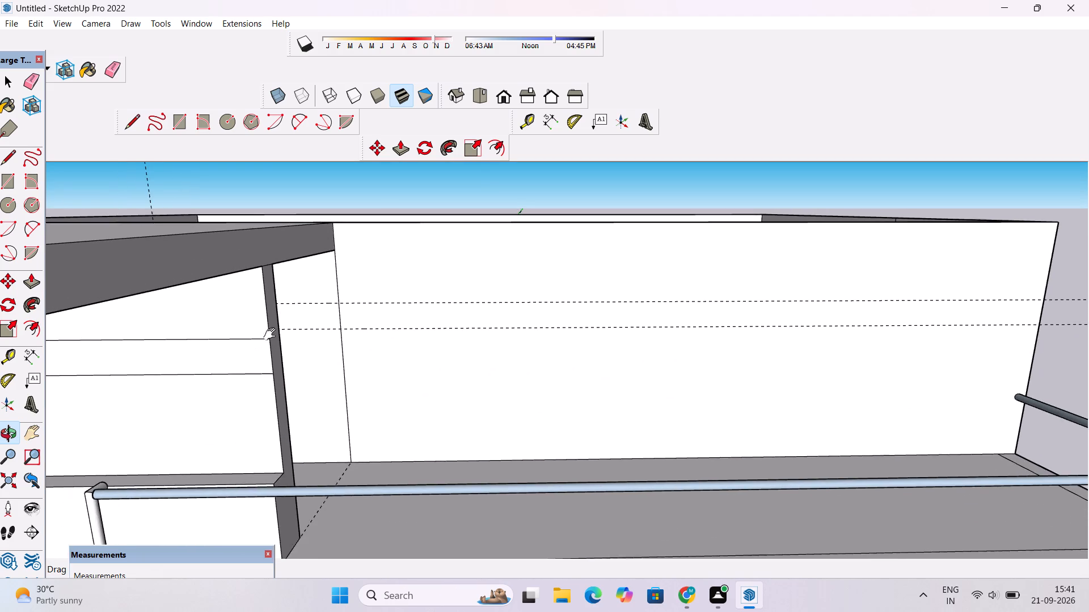
scroll(272, 334, up, 2)
shift+drag(371, 307, 352, 308)
scroll(352, 308, down, 3)
drag(375, 312, 362, 315)
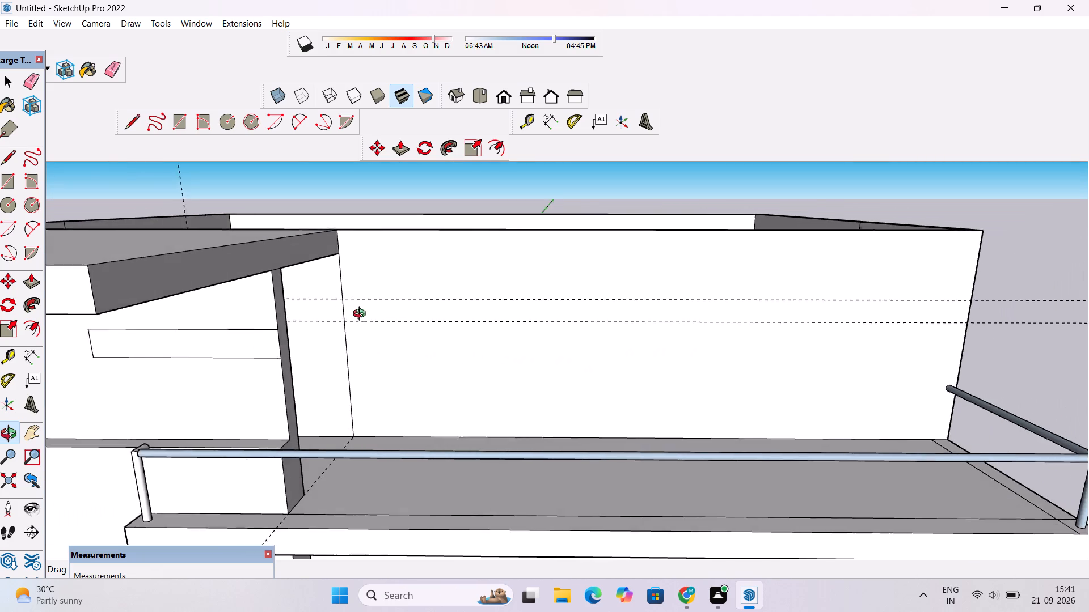
drag(362, 315, 365, 343)
scroll(366, 340, up, 4)
drag(366, 338, 354, 344)
drag(347, 341, 323, 322)
key(r)
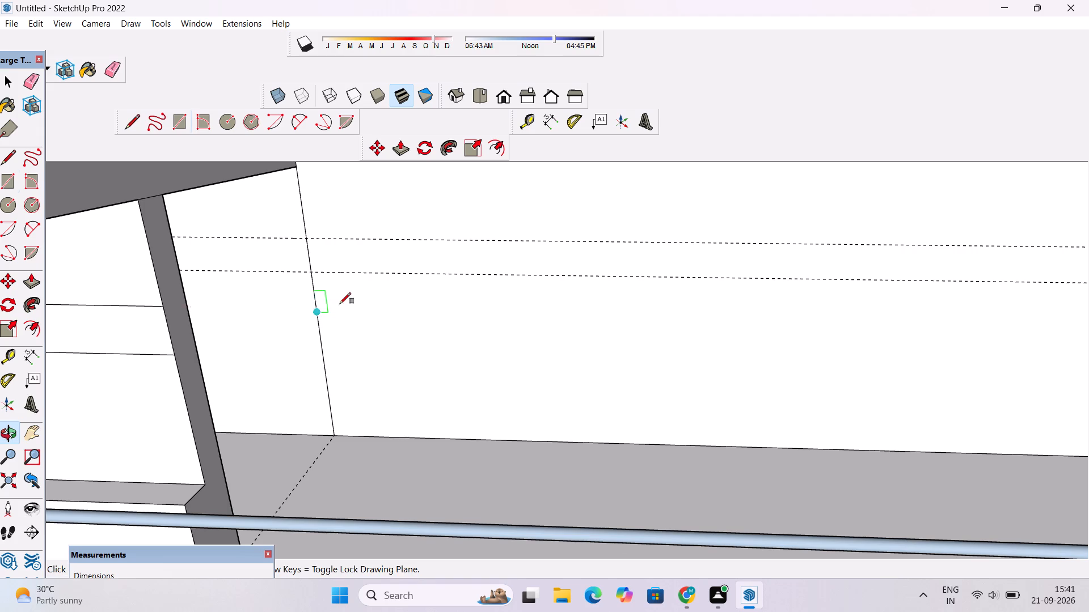
scroll(343, 301, down, 6)
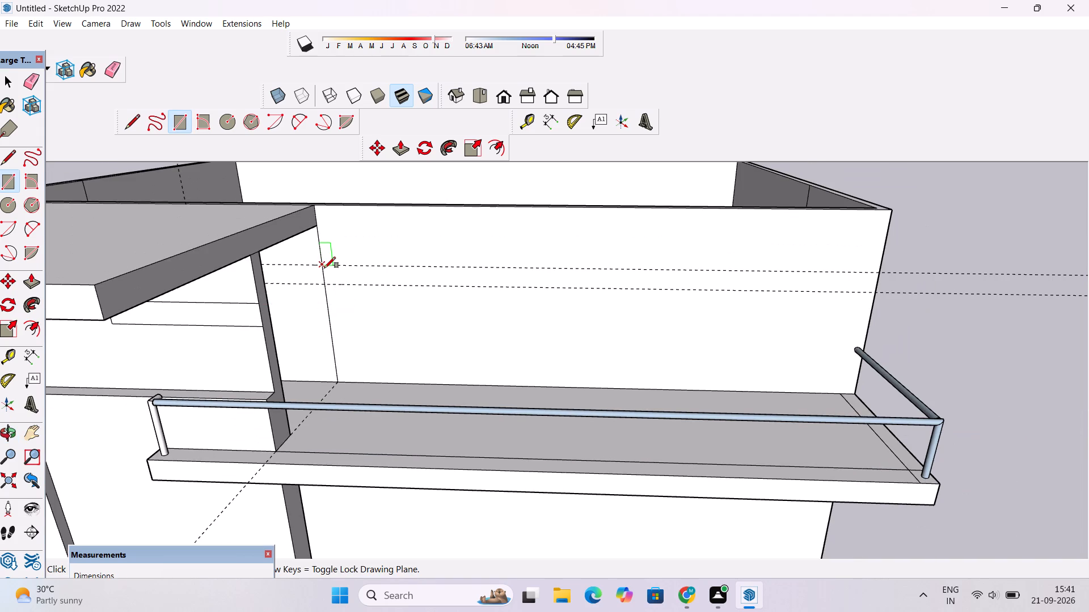
click(323, 263)
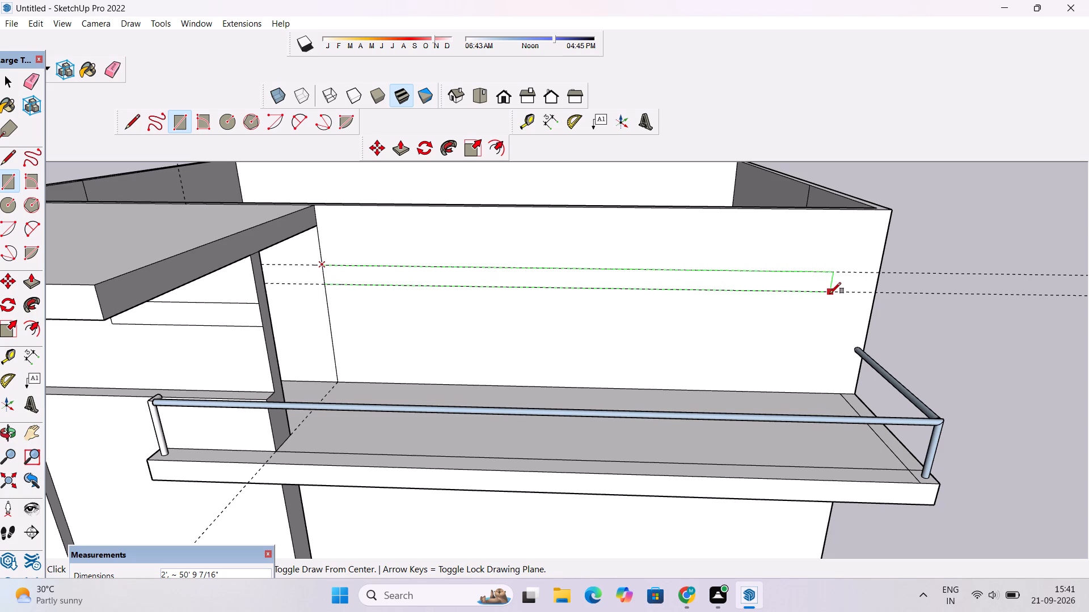
click(848, 294)
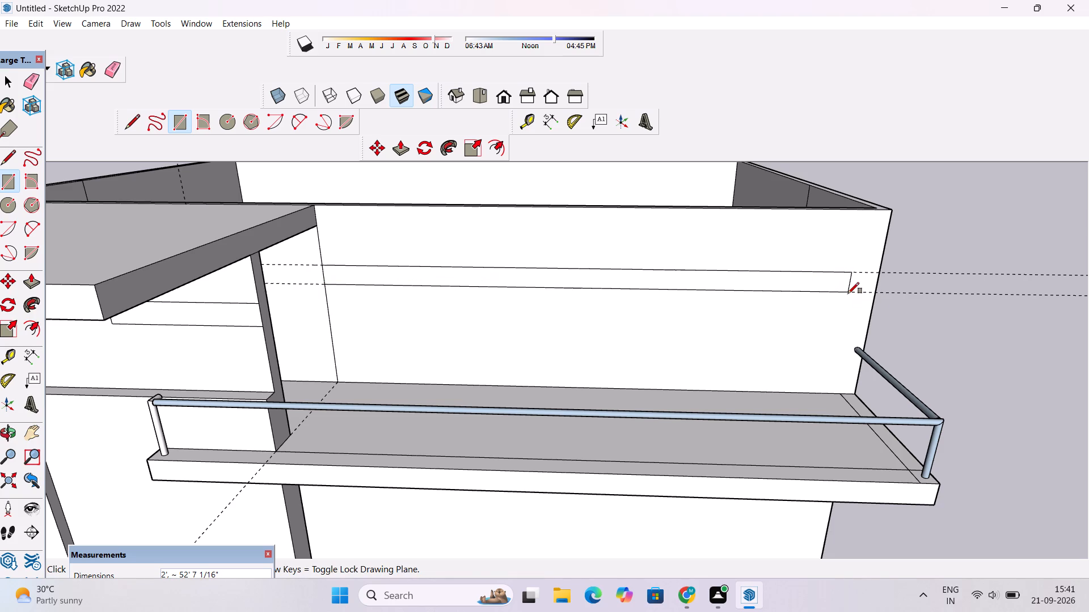
key(space)
Push/Pull the new long rectangle 1.5' out from the recessed wall.
scroll(639, 294, down, 4)
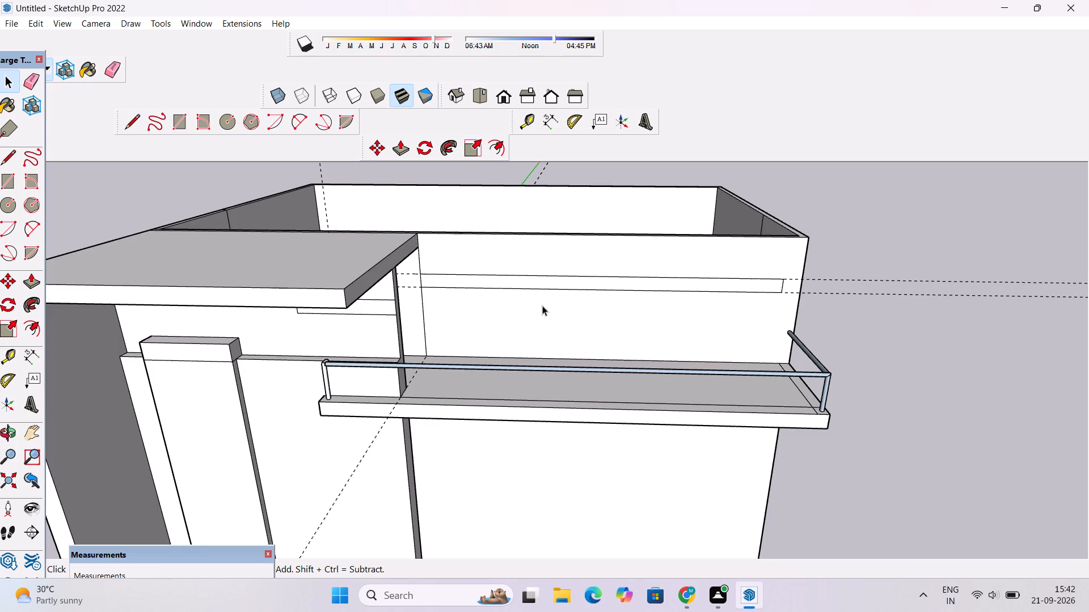
scroll(542, 305, down, 2)
scroll(542, 305, up, 3)
key(p)
click(554, 282)
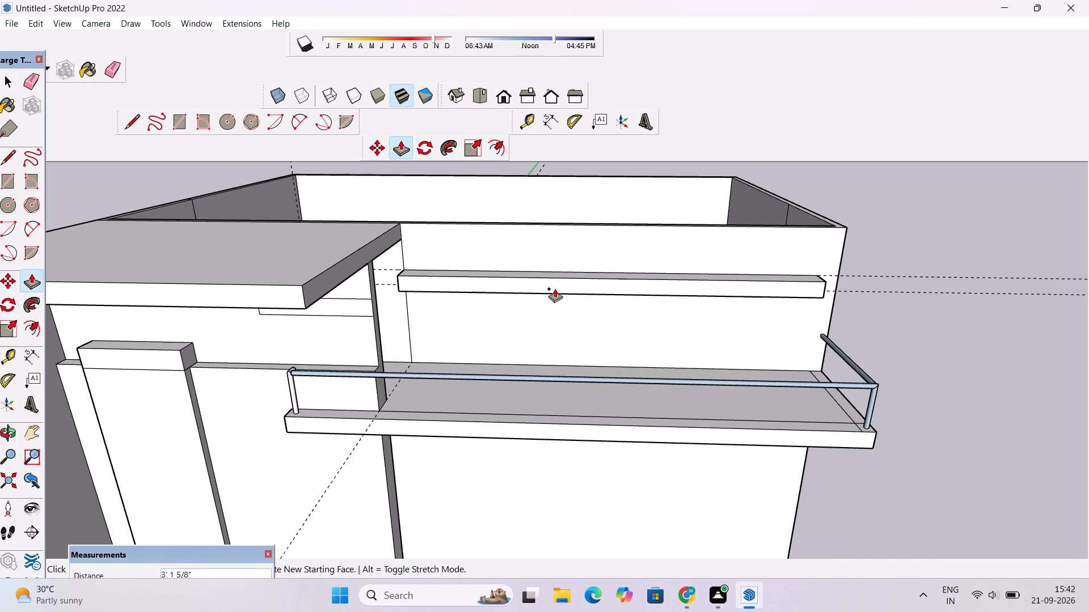
scroll(555, 288, up, 2)
text(1.5')
key(Return)
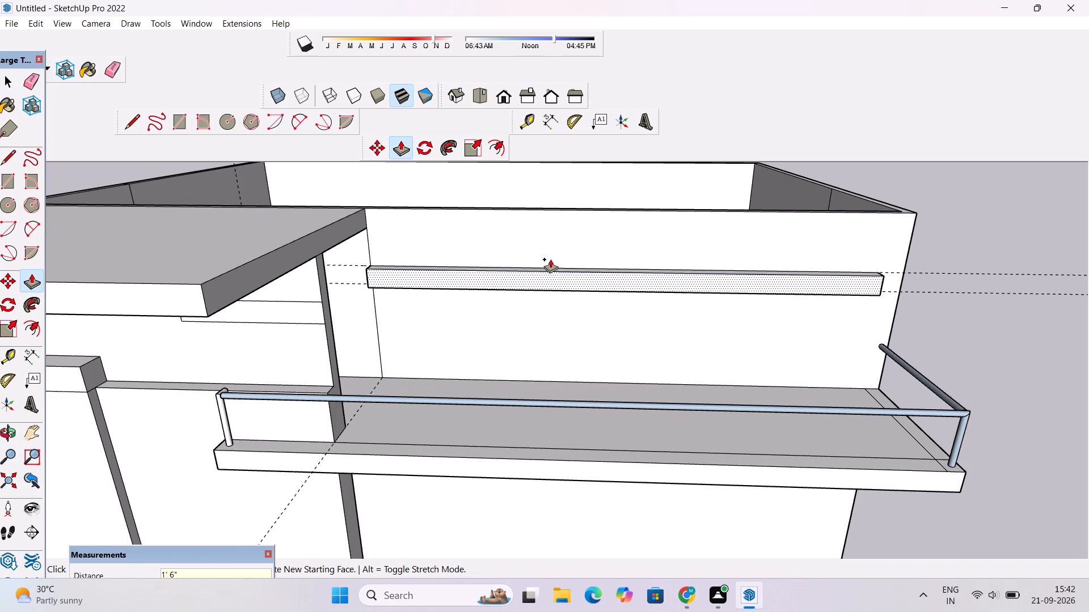
Examine the raised band and how it meets the rectangle under the canopy, from the side, above and front.
key(o)
drag(1011, 314, 744, 351)
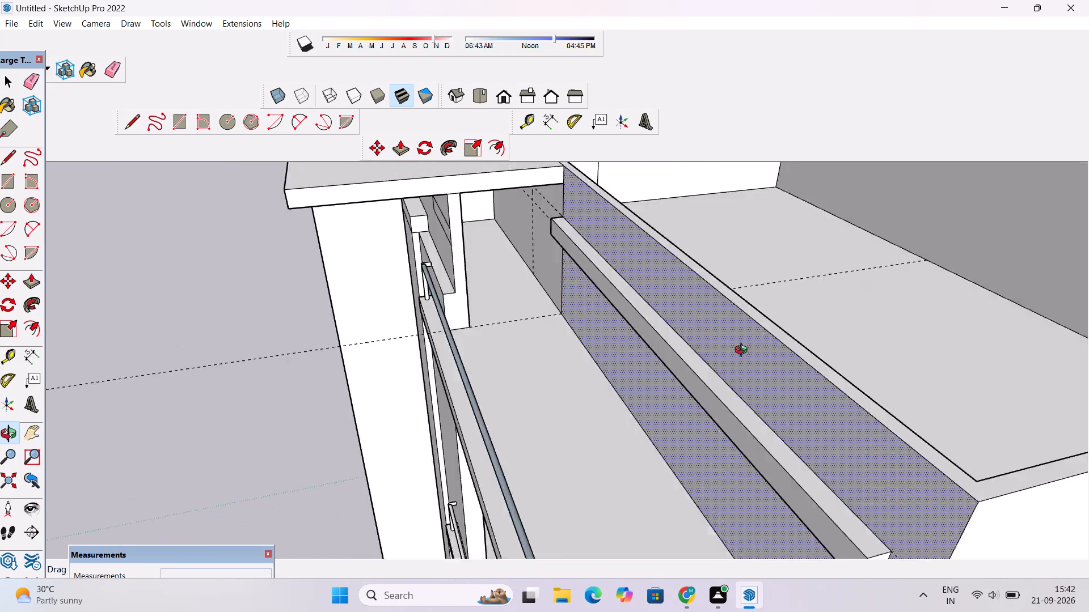
drag(744, 351, 828, 313)
scroll(815, 297, down, 3)
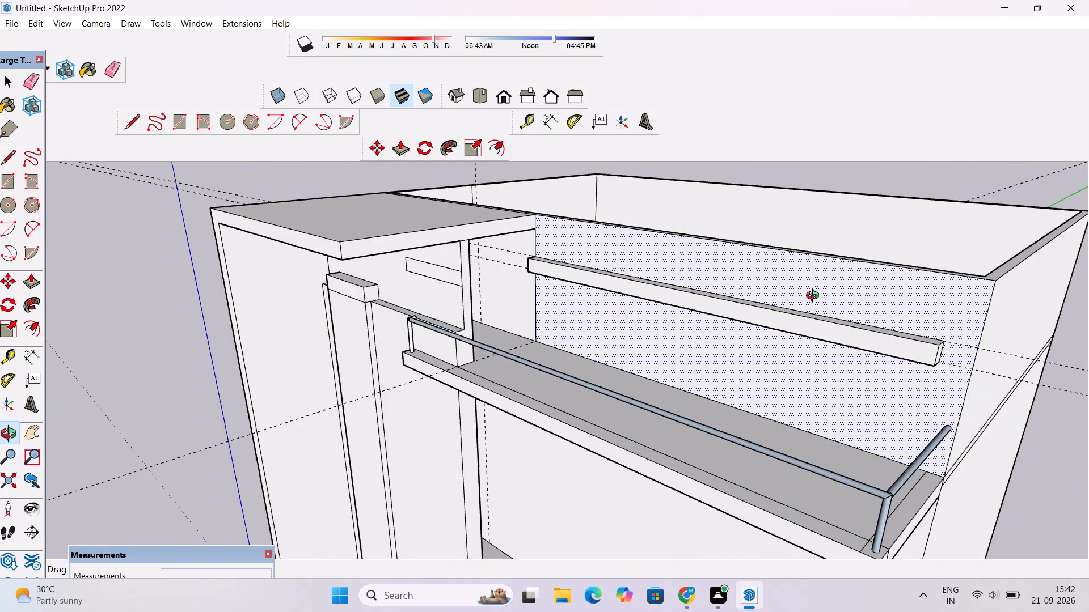
scroll(815, 297, down, 2)
drag(696, 342, 860, 229)
drag(561, 318, 635, 379)
scroll(415, 334, up, 3)
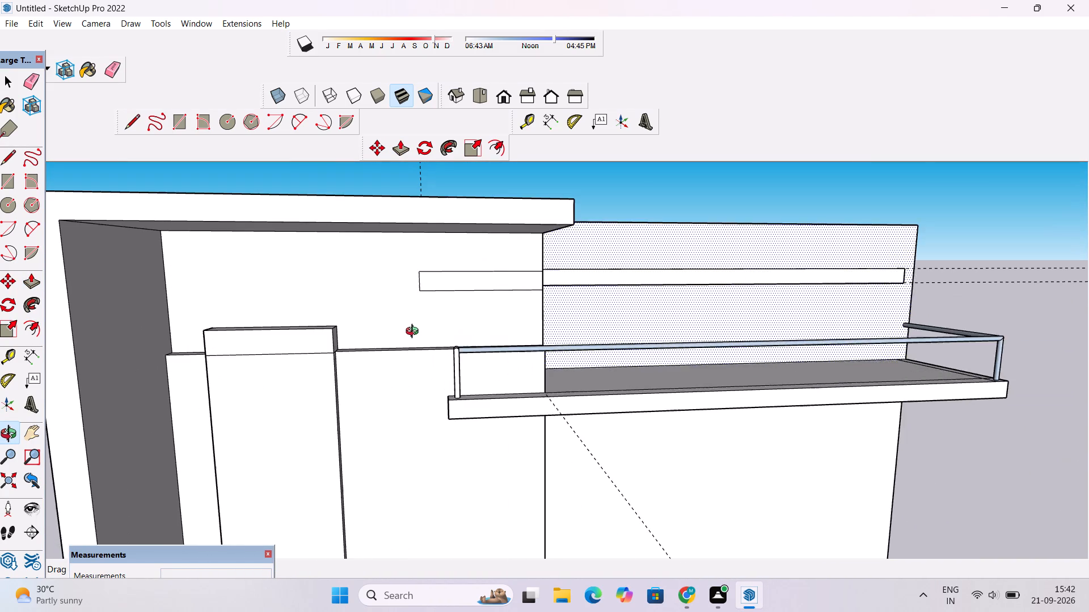
drag(415, 333, 484, 342)
drag(484, 342, 470, 330)
scroll(470, 330, down, 2)
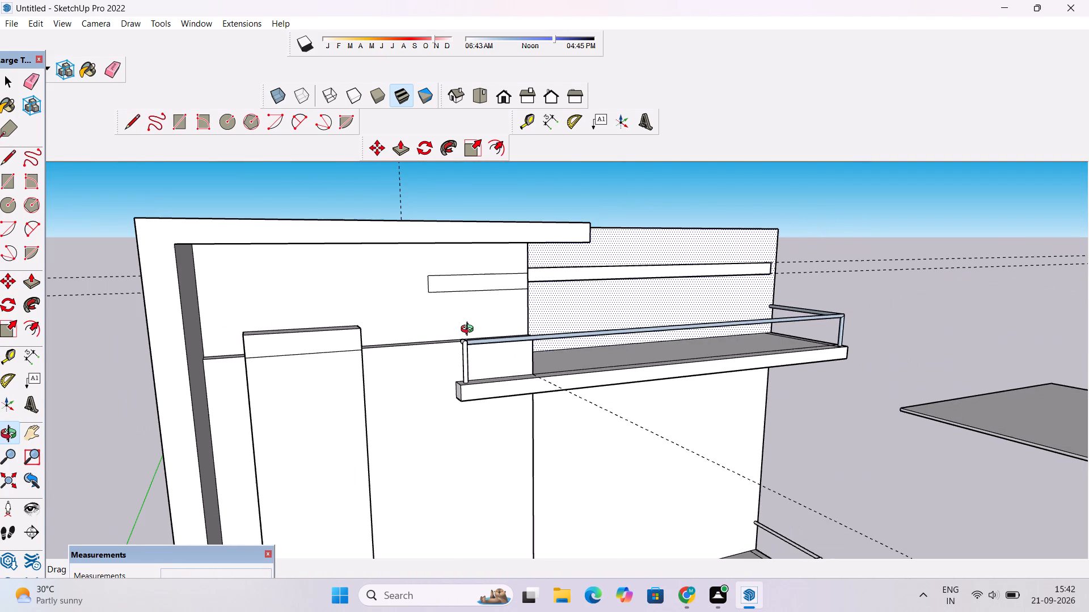
drag(495, 317, 485, 317)
scroll(482, 317, down, 2)
drag(519, 306, 431, 333)
scroll(438, 318, up, 3)
drag(440, 317, 445, 308)
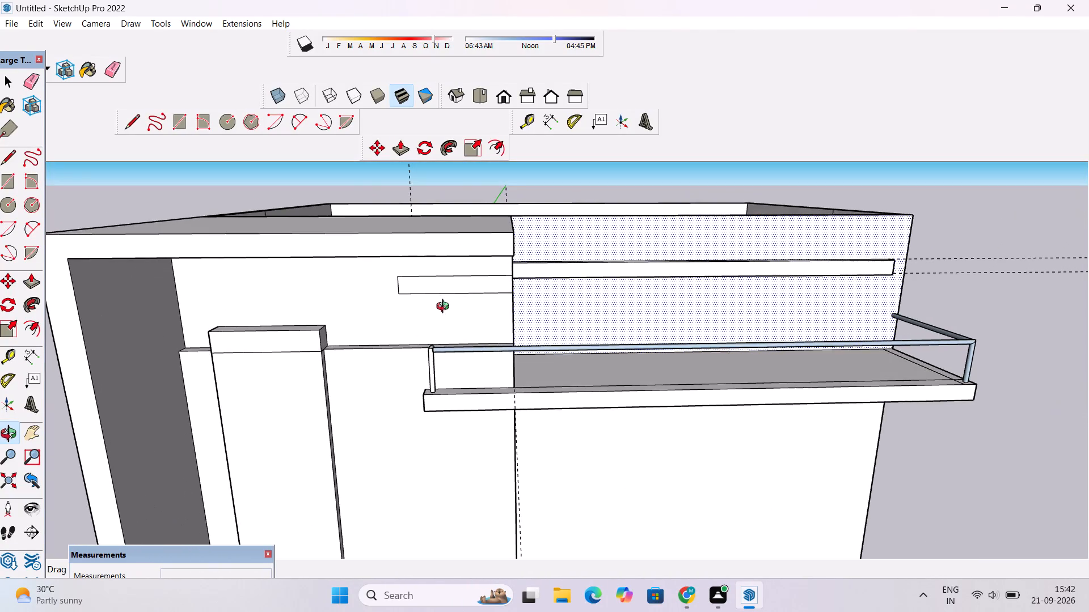
Draw a rectangle about 2' 7" wide and 2' high inside the strip under the canopy, starting at its outer end away from the recessed wall.
shift+drag(445, 308, 517, 333)
scroll(517, 333, up, 4)
drag(517, 333, 482, 308)
key(r)
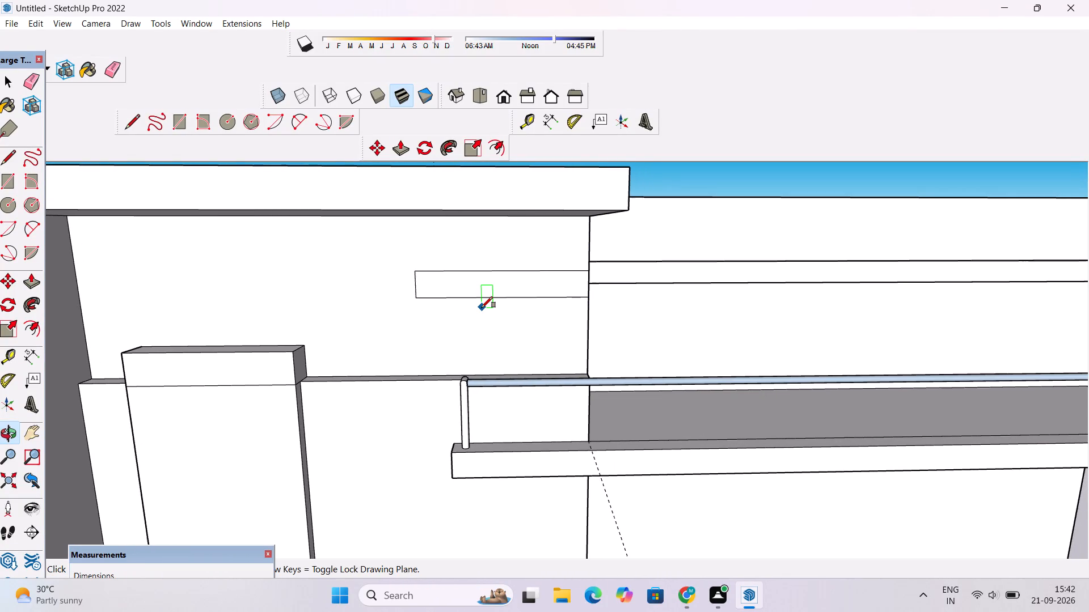
scroll(418, 246, down, 2)
scroll(412, 278, up, 4)
click(418, 260)
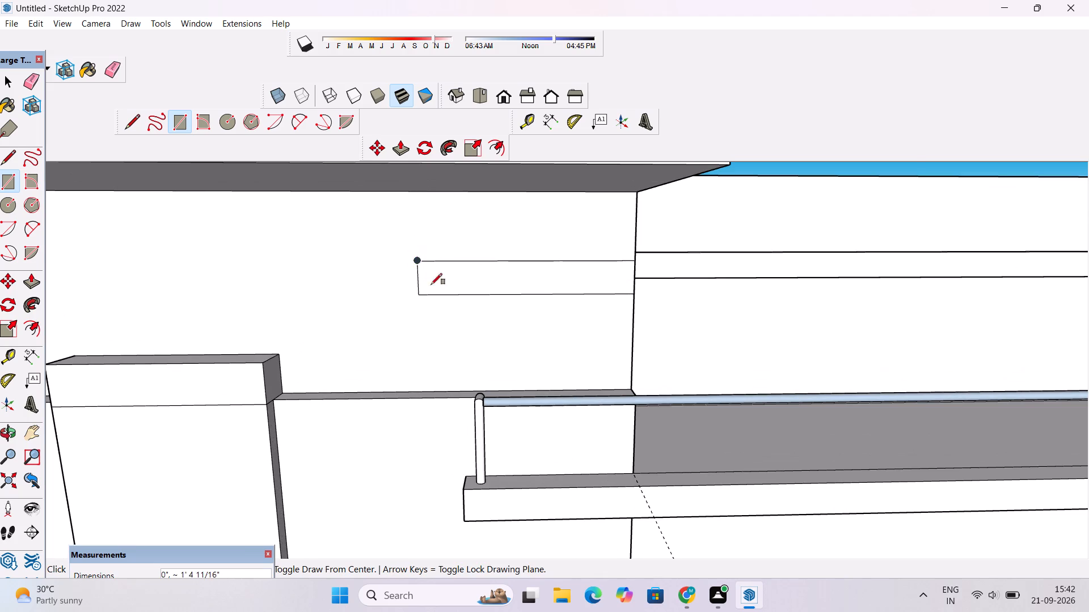
click(462, 296)
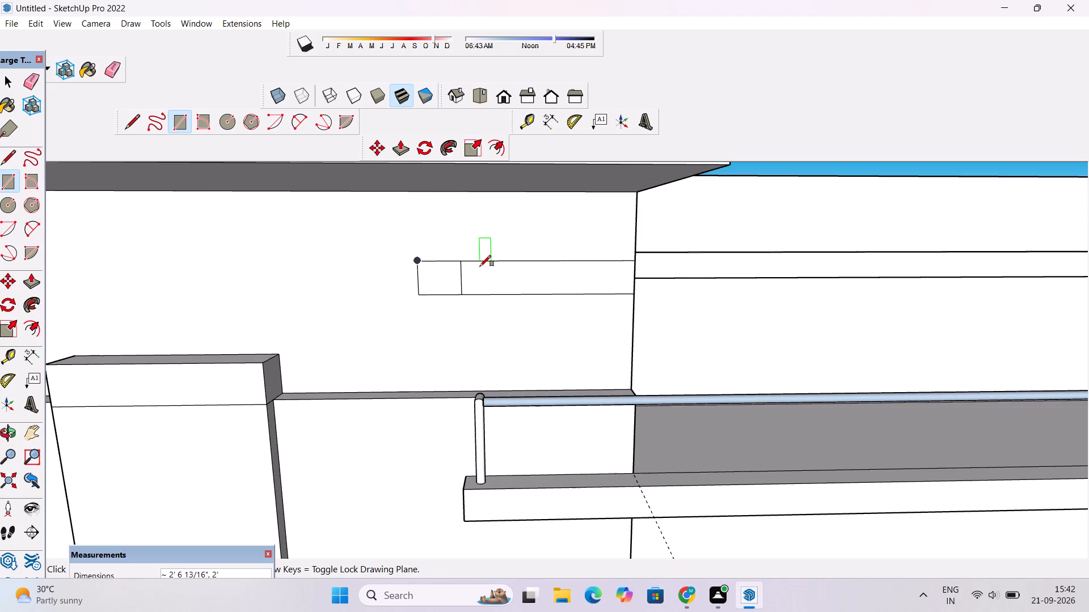
Draw a 2' by 2' square inside the strip under the canopy, a short gap beyond the first rectangle.
scroll(480, 266, up, 2)
click(490, 261)
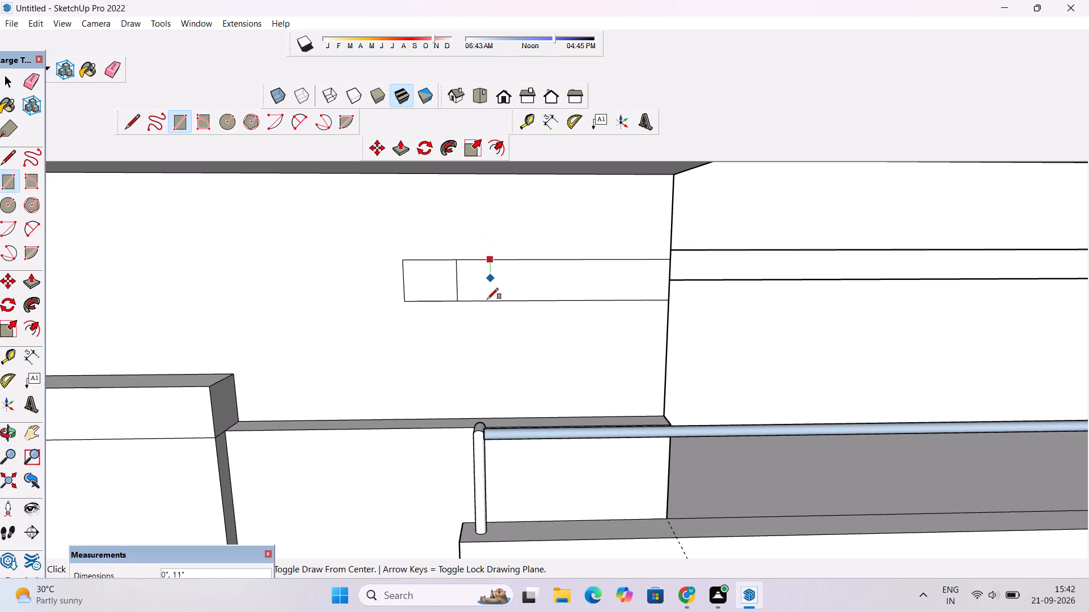
click(534, 301)
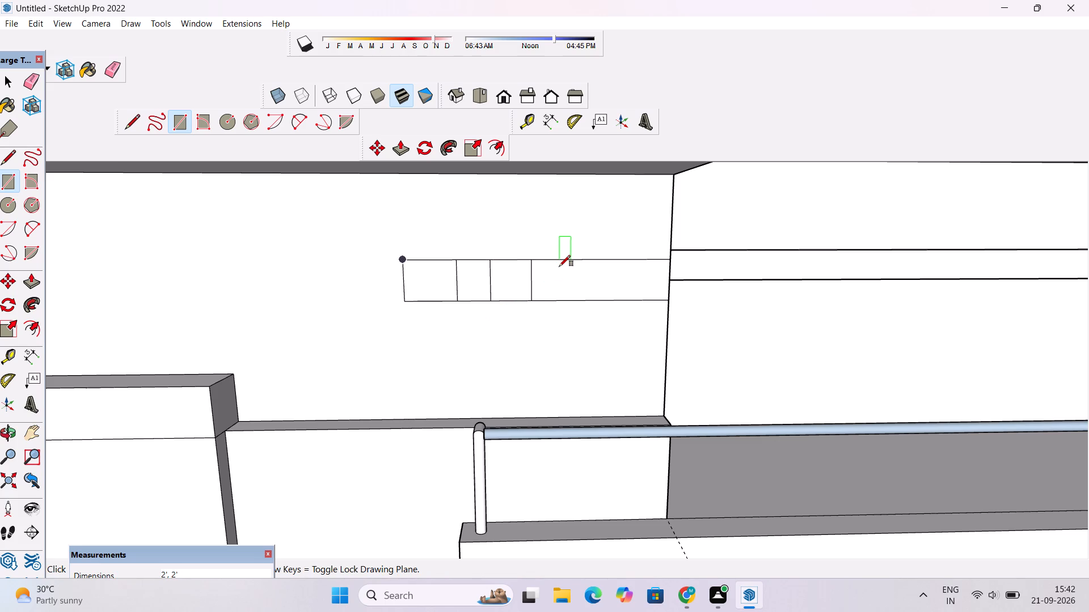
Copy the 2' square twice along the strip at about 3' 5" spacing, with the last copy ending at the wall corner.
key(space)
double_click(522, 279)
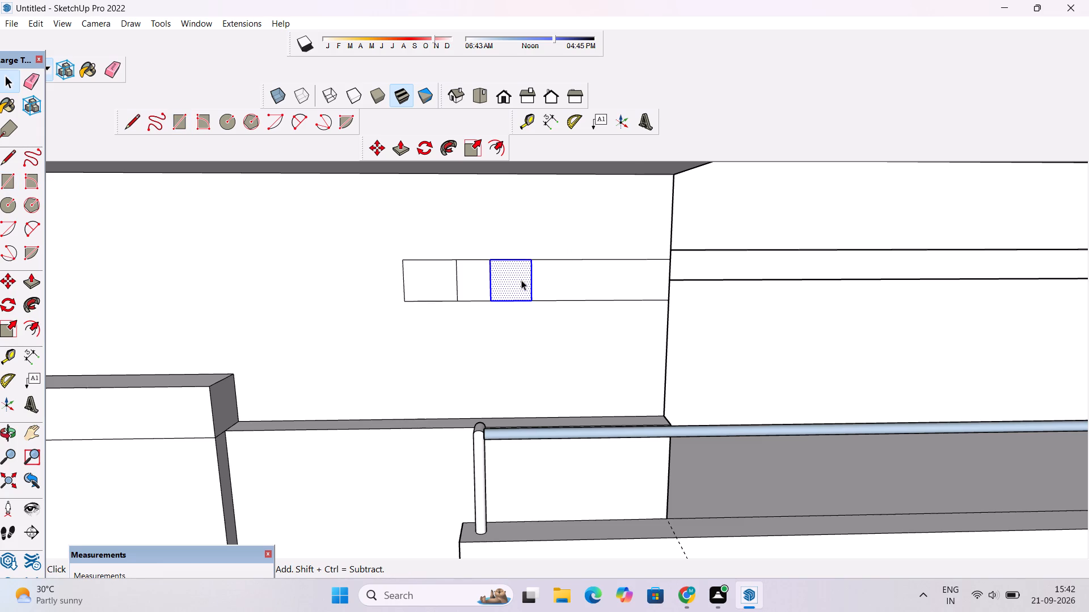
key(m)
click(491, 263)
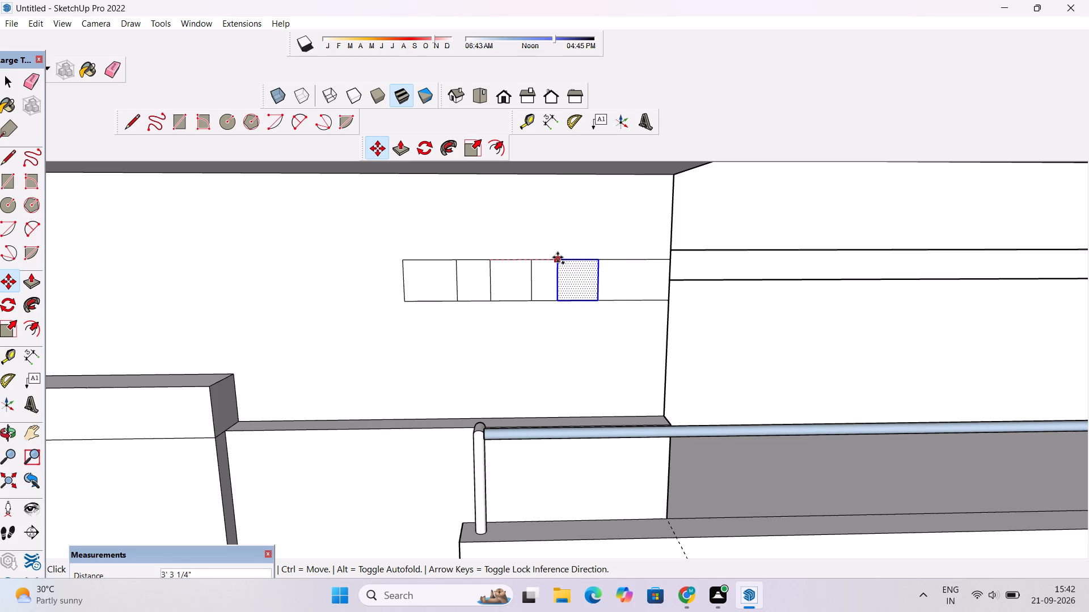
click(560, 260)
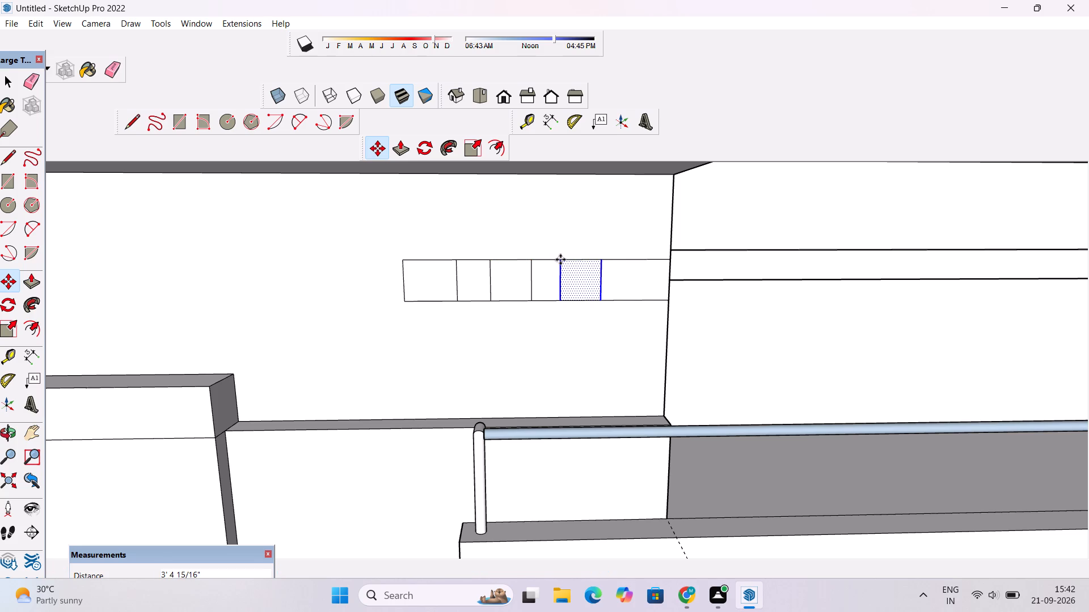
click(560, 260)
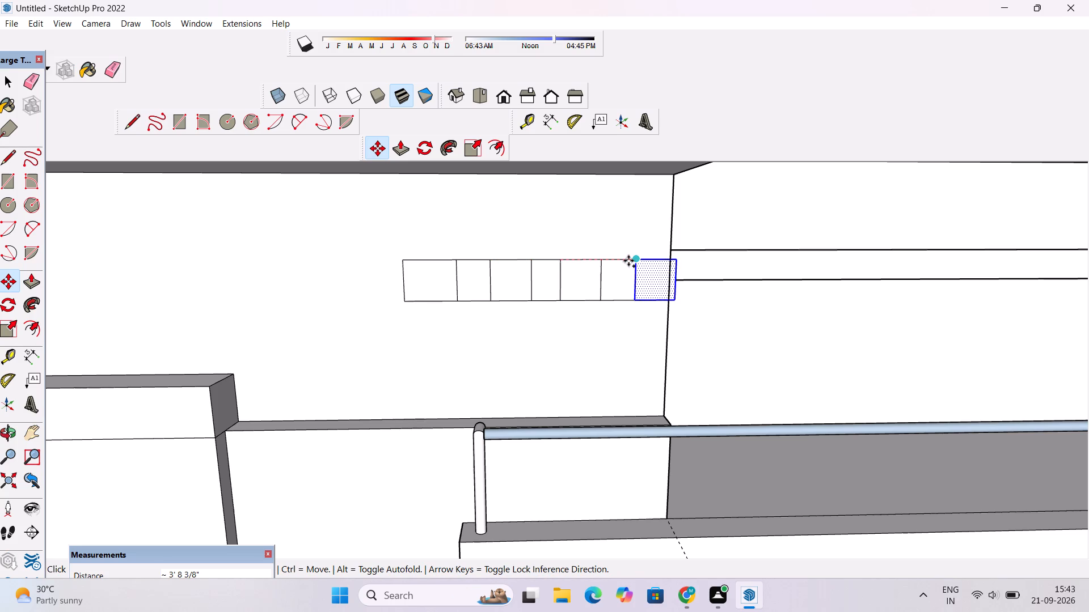
scroll(622, 262, up, 6)
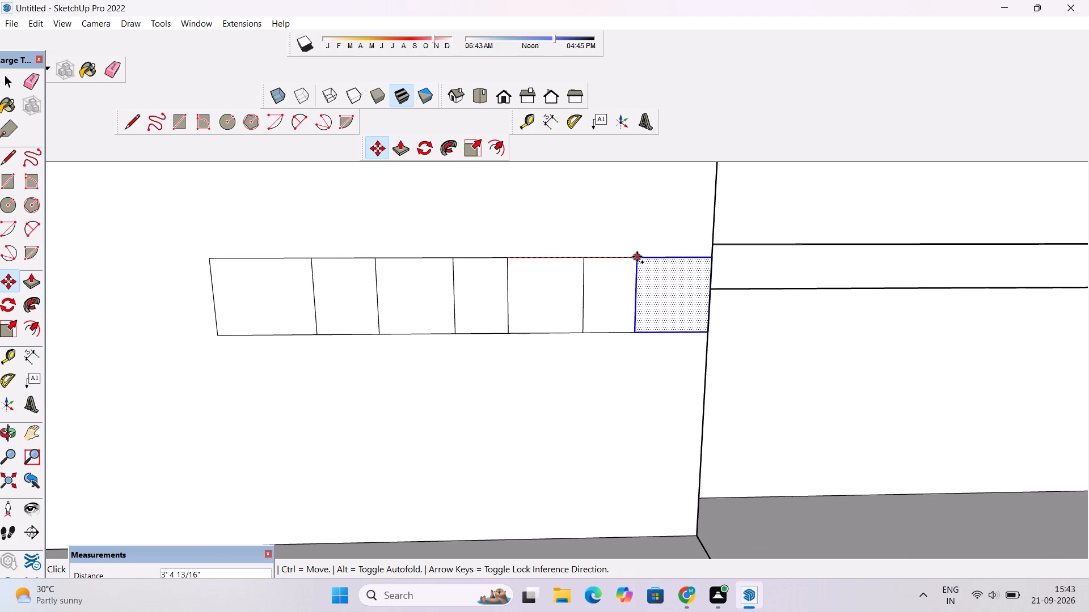
click(637, 257)
scroll(586, 254, down, 15)
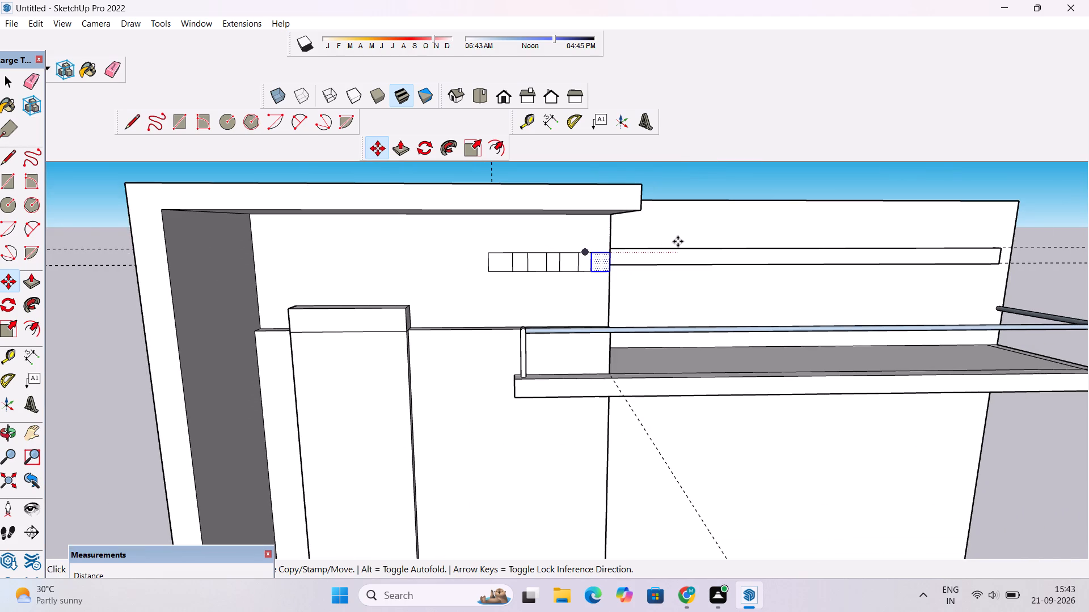
key(space)
click(745, 186)
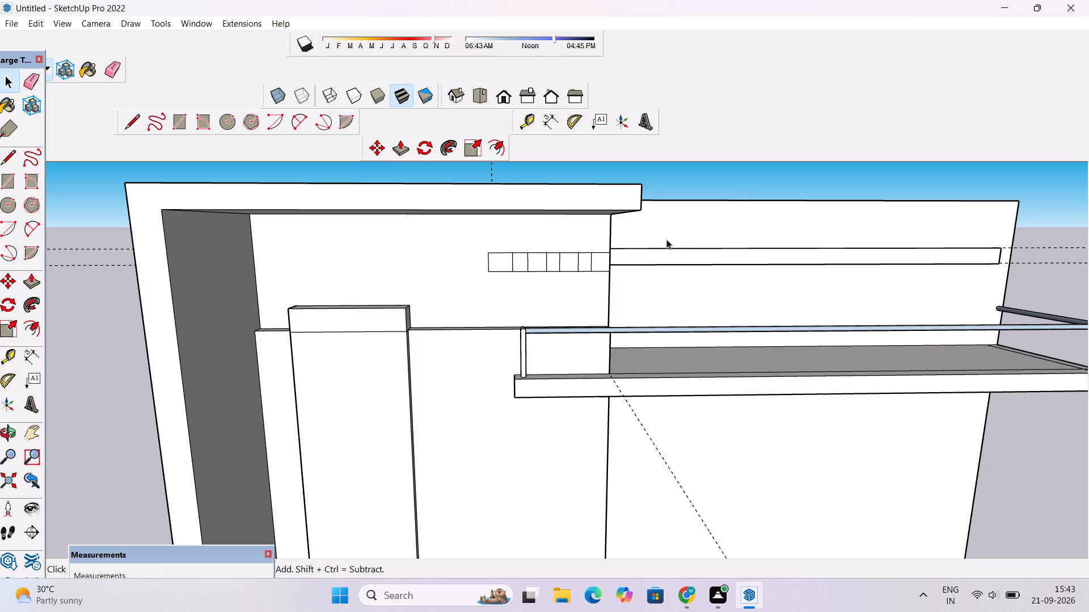
Push/Pull the outermost rectangle of the strip under the canopy out 16' 6", level with the front edge of the side wall.
scroll(605, 276, up, 5)
key(p)
scroll(505, 282, down, 2)
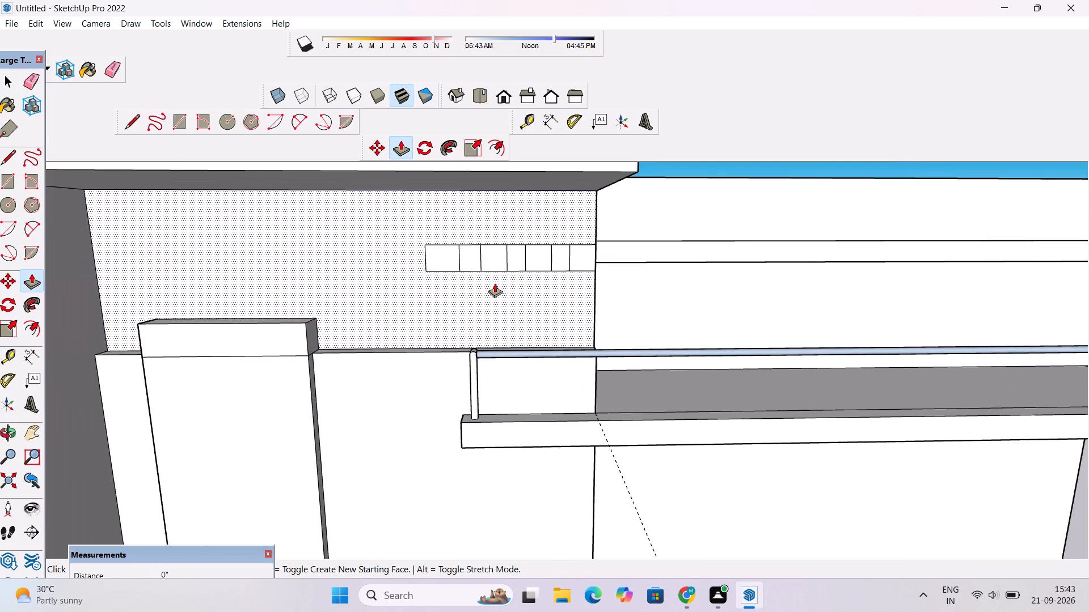
scroll(495, 283, down, 2)
key(space)
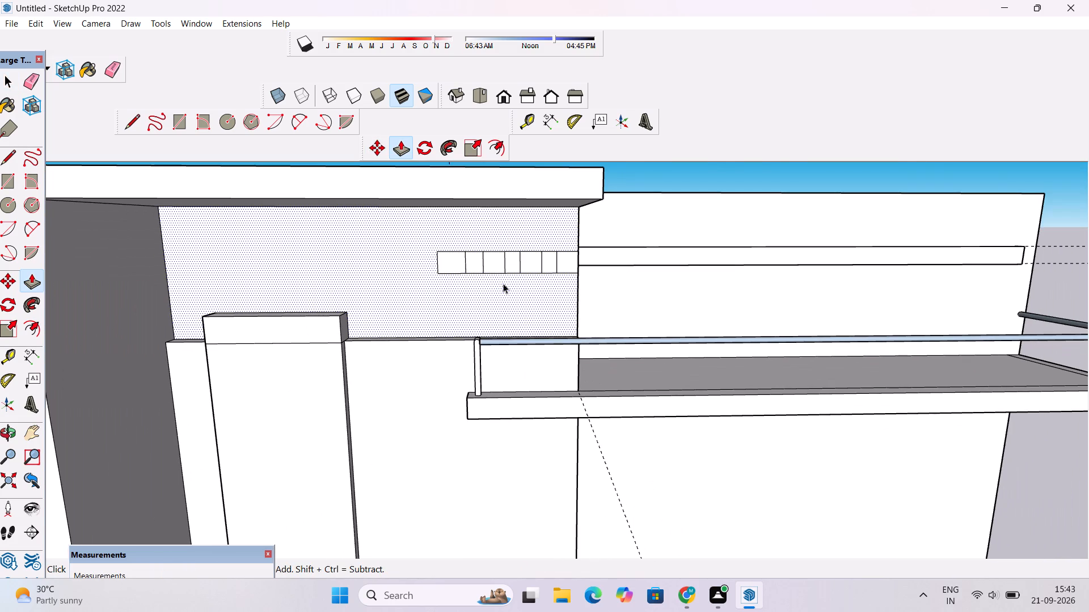
key(p)
click(451, 260)
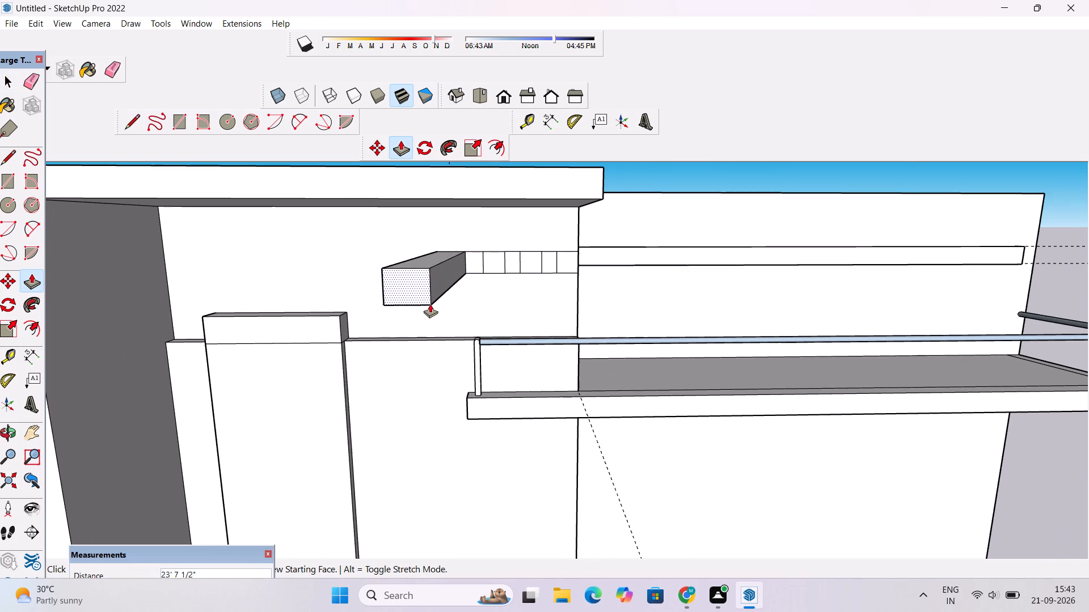
key(o)
drag(436, 299, 618, 277)
scroll(619, 275, down, 2)
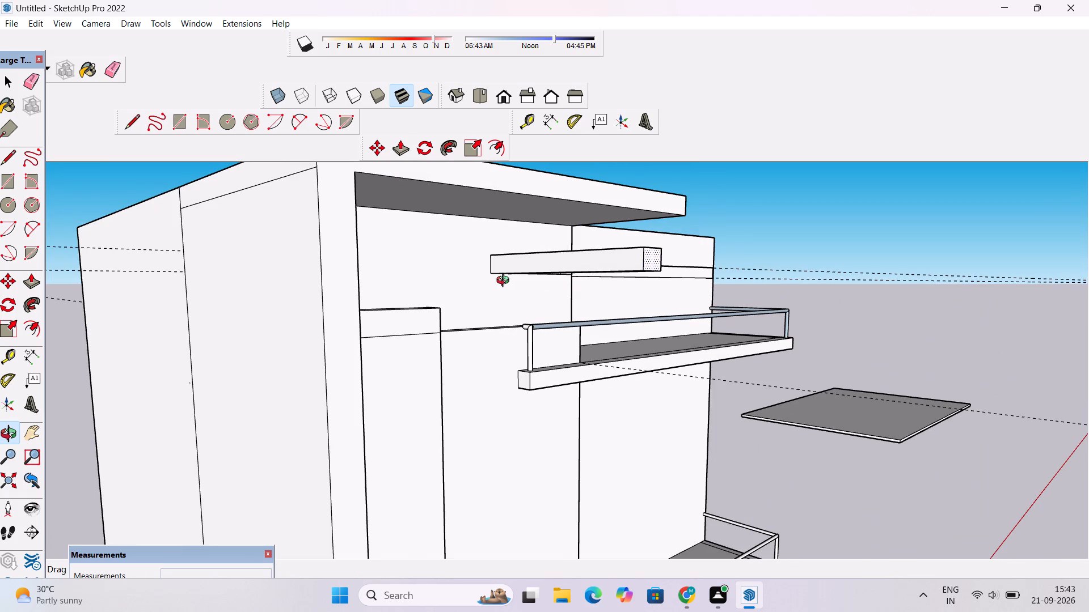
key(p)
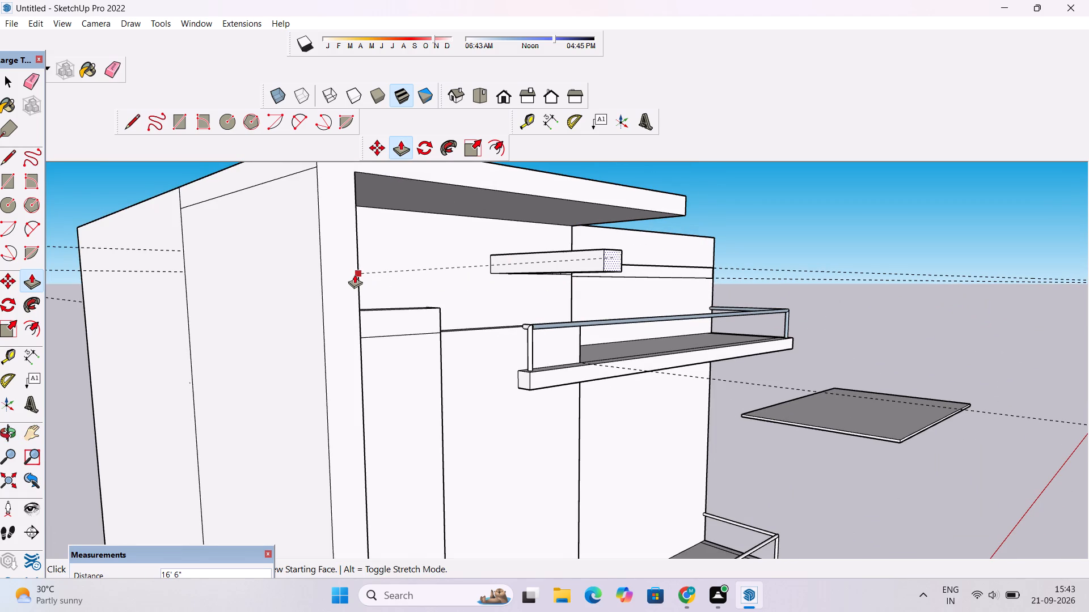
click(354, 274)
Push/Pull the projecting block's end face out a further 1' 6".
key(o)
drag(577, 285, 455, 298)
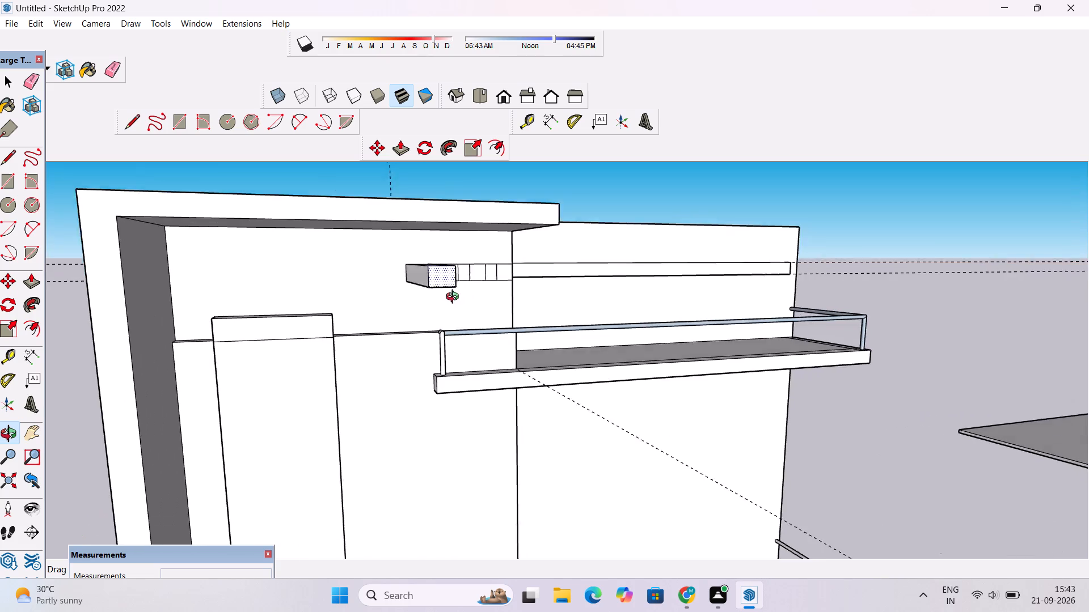
drag(455, 298, 340, 315)
scroll(332, 312, up, 1)
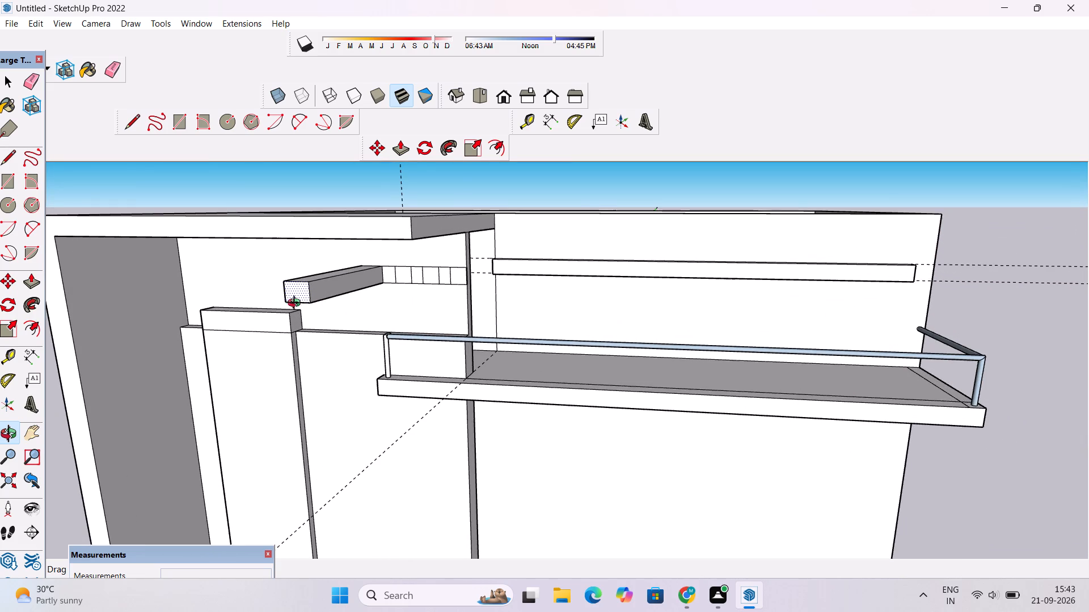
drag(288, 307, 364, 322)
drag(372, 322, 409, 325)
key(p)
click(375, 321)
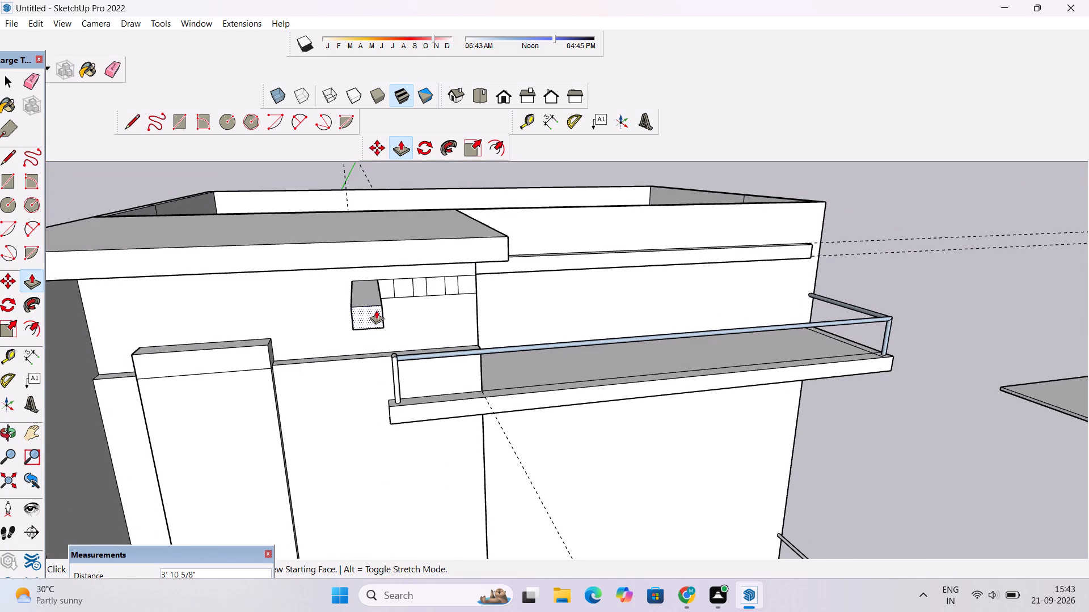
text(1.5')
key(Return)
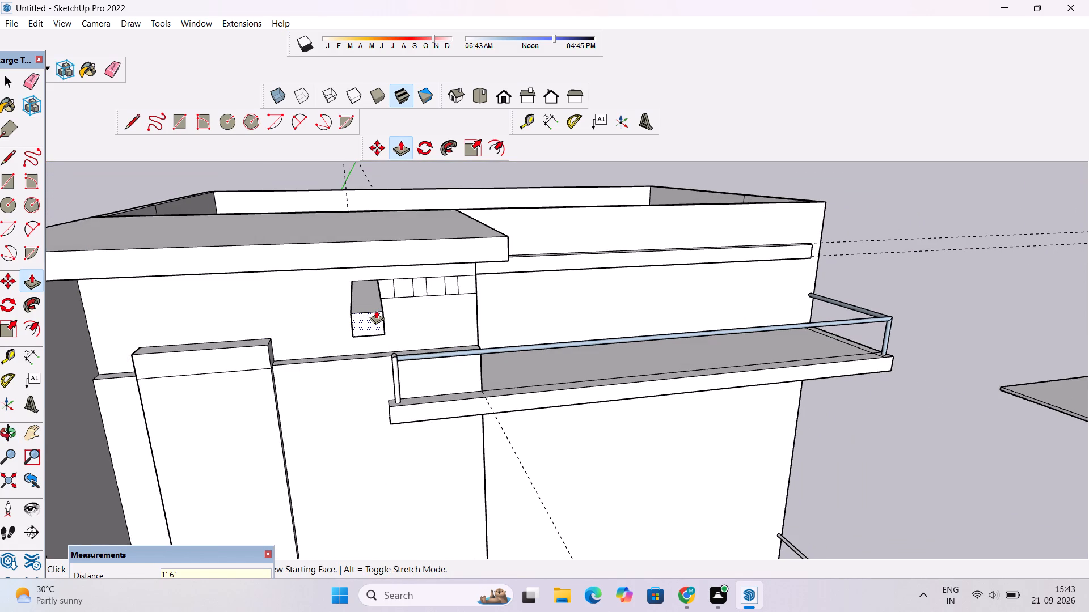
Draw a line from the lower corner of the projecting block's end face, parallel to the wall and out over the upper balcony.
scroll(376, 310, down, 2)
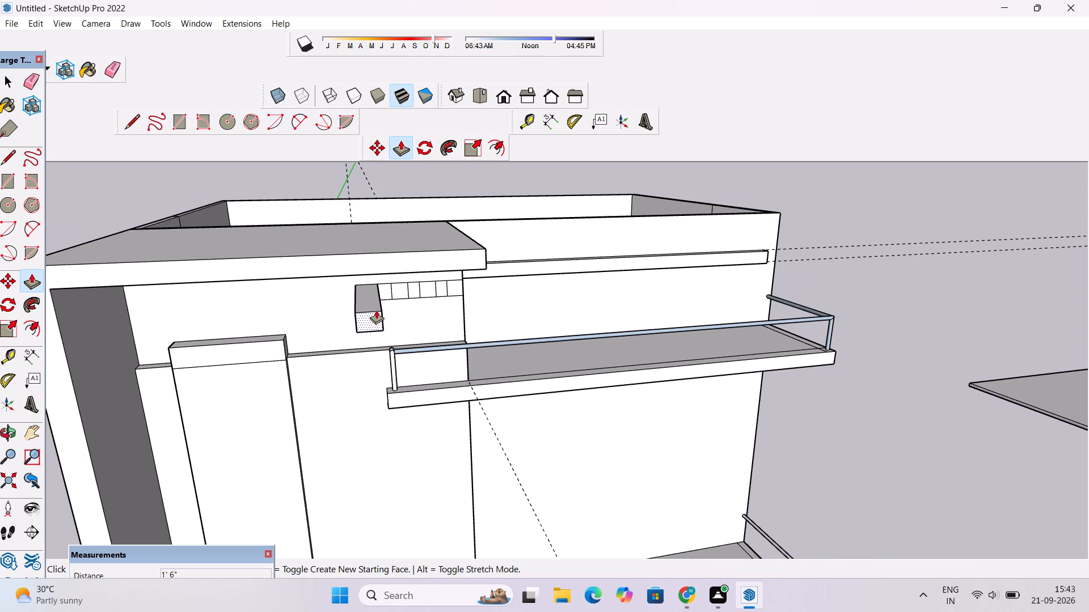
scroll(374, 315, down, 2)
scroll(373, 316, up, 2)
scroll(373, 316, down, 4)
scroll(373, 316, up, 10)
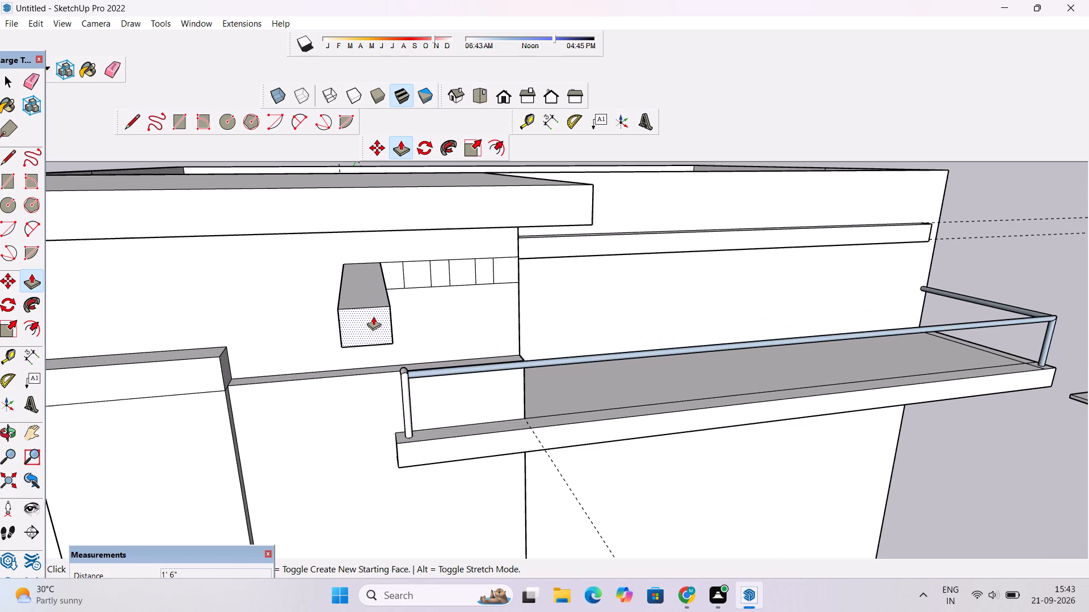
scroll(373, 316, down, 2)
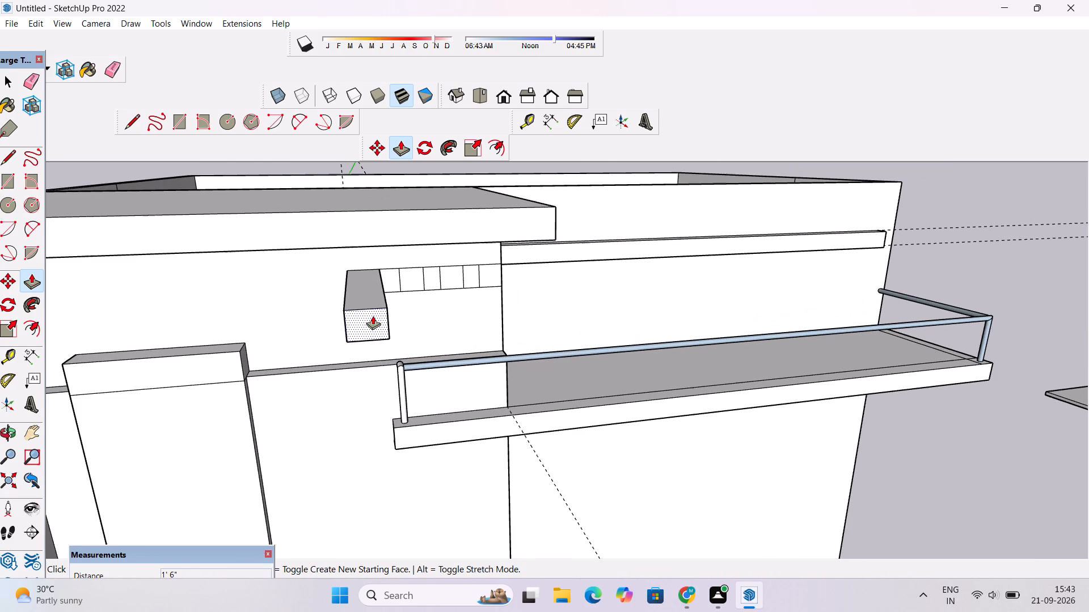
key(o)
scroll(373, 316, down, 4)
shift+drag(450, 339, 354, 353)
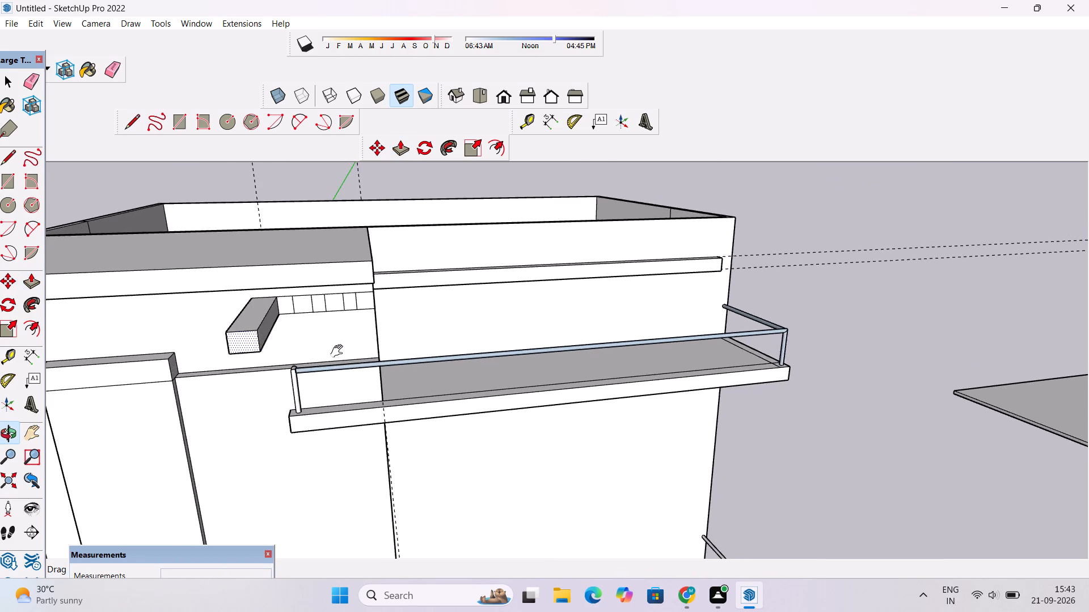
scroll(328, 351, up, 3)
drag(238, 359, 292, 345)
drag(341, 355, 292, 368)
shift+drag(242, 368, 302, 360)
scroll(302, 360, down, 3)
shift+click(302, 358)
shift+drag(363, 331, 354, 331)
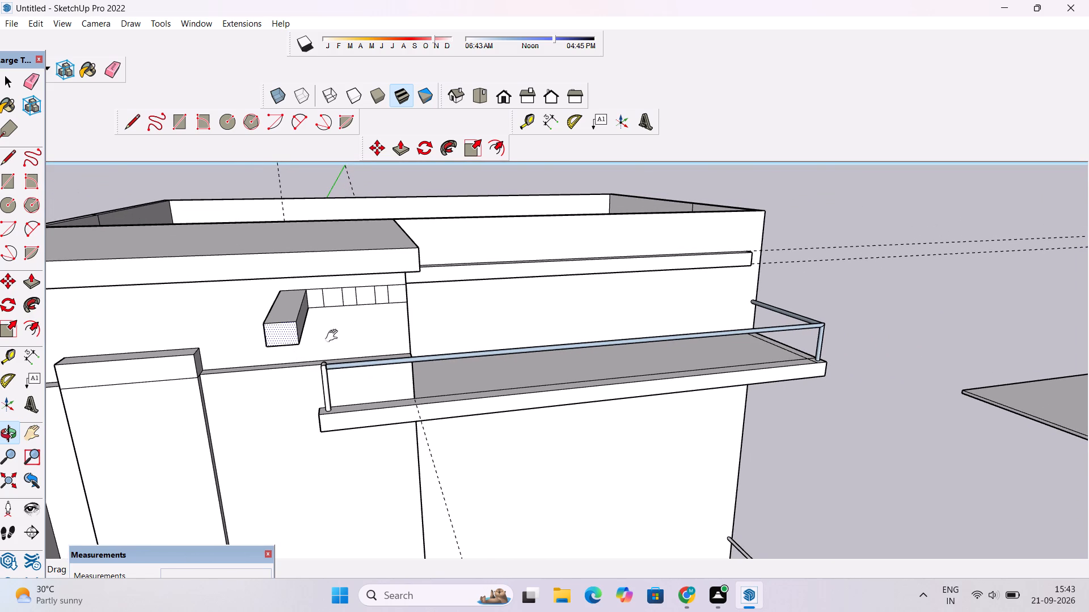
shift+drag(314, 345, 289, 345)
key(l)
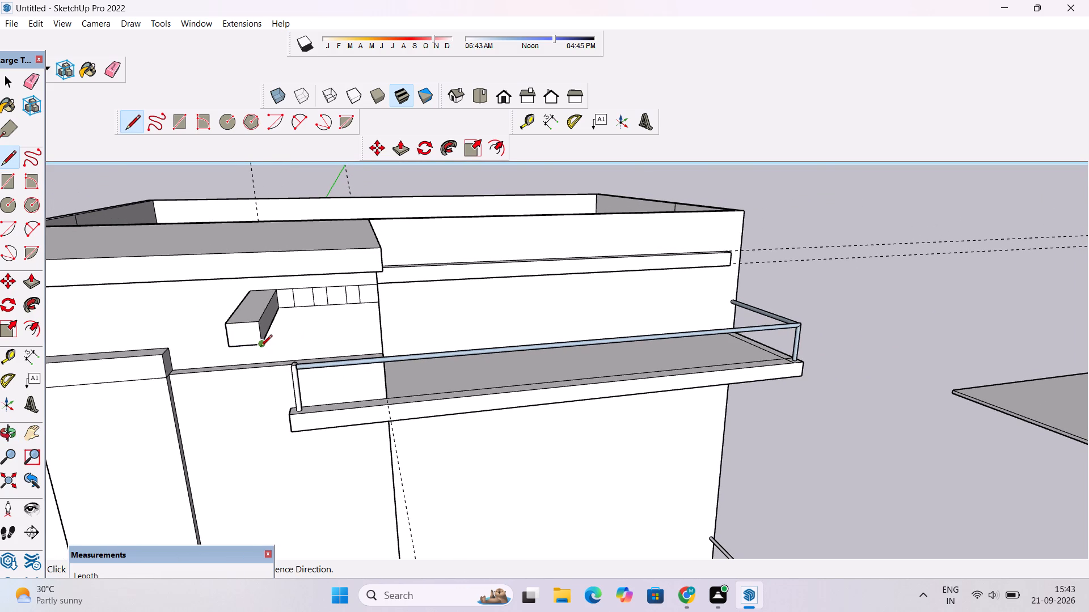
click(260, 346)
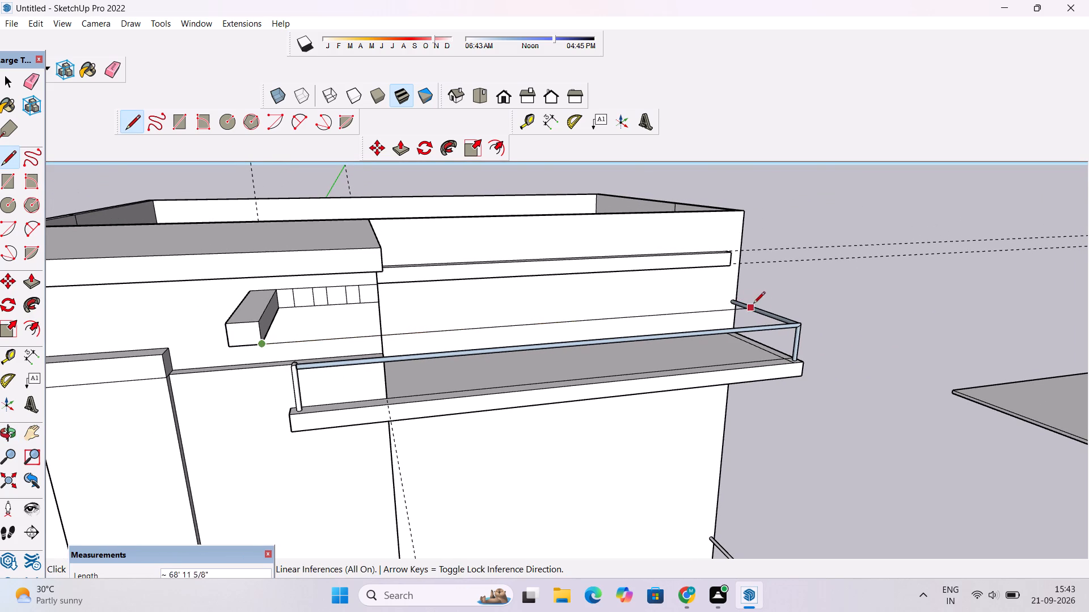
click(800, 302)
key(space)
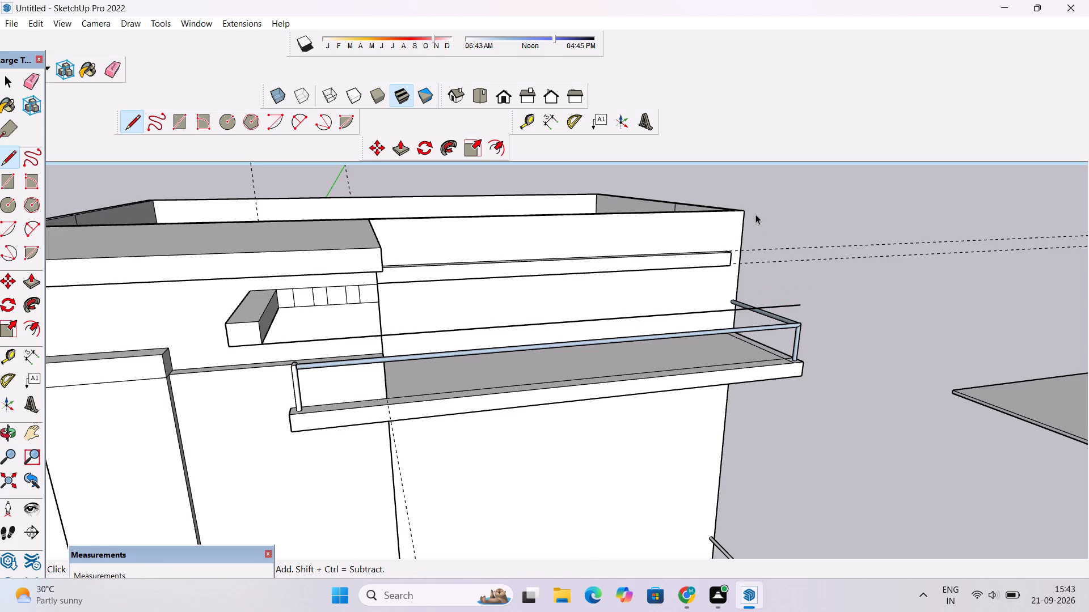
Draw a second parallel line from the upper corner of the projecting block's end face, ending about level with the first line.
text(k)
text(kl)
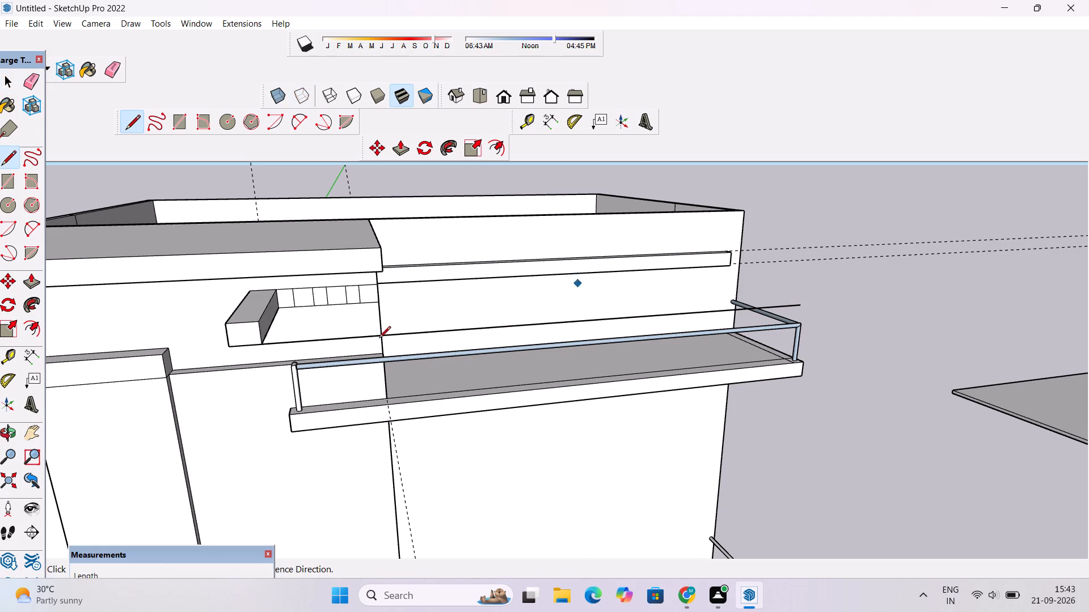
click(258, 321)
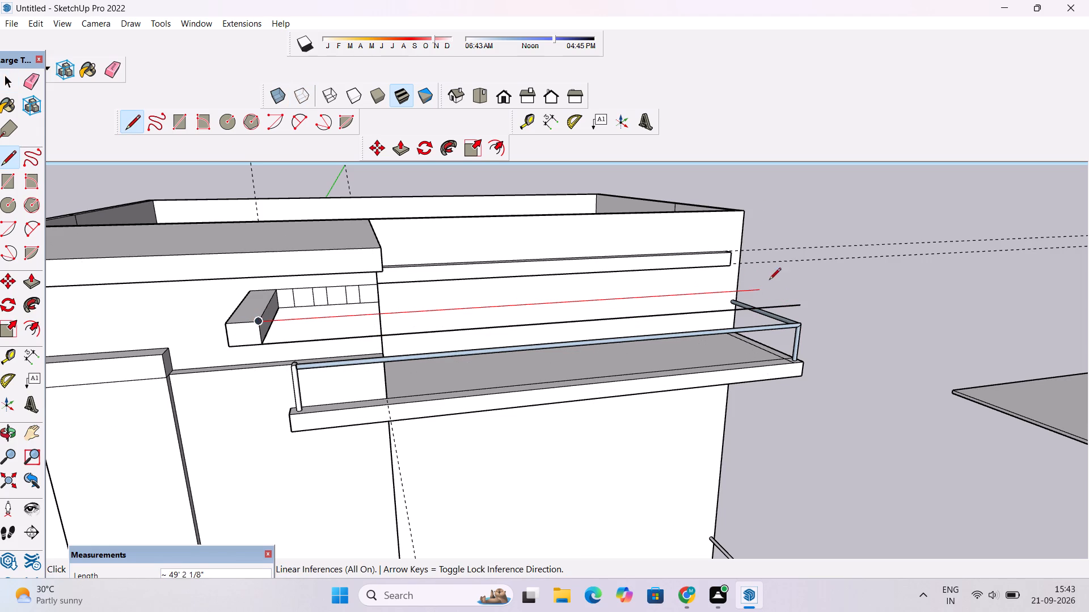
click(796, 282)
key(space)
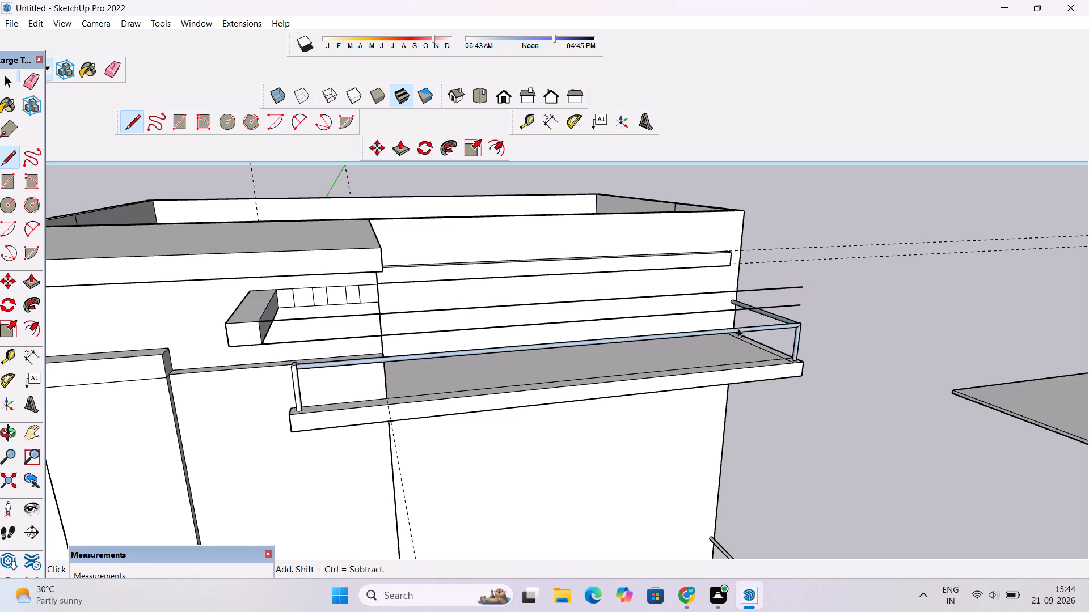
Extend the upper line from its free end by about 18' 2" in the same direction, towards the far end of the upper balcony.
key(o)
scroll(684, 318, down, 5)
drag(748, 311, 501, 341)
scroll(544, 379, up, 7)
drag(471, 391, 512, 399)
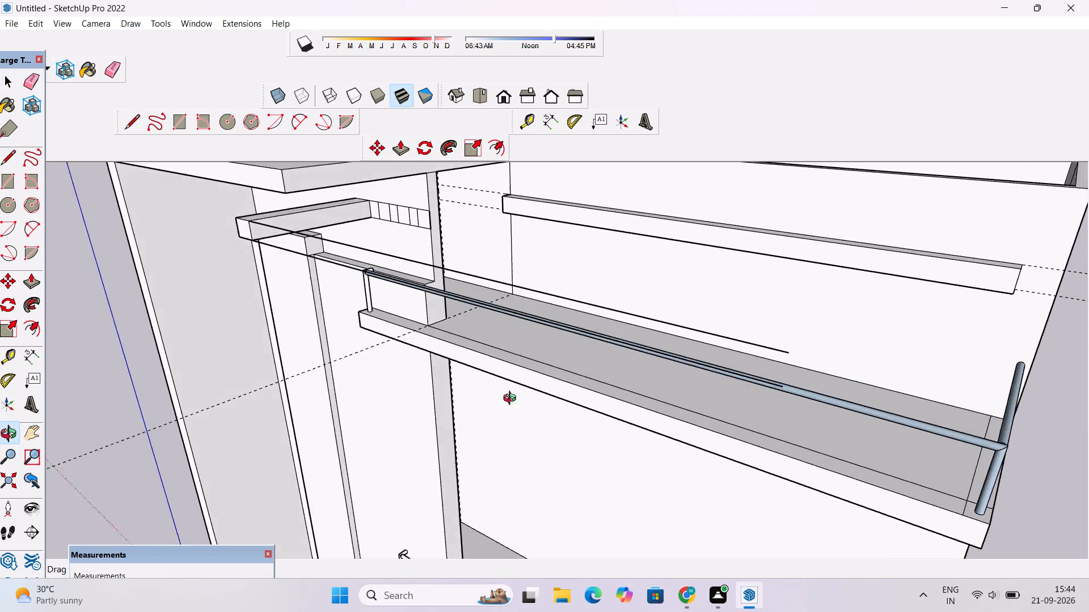
drag(512, 399, 395, 311)
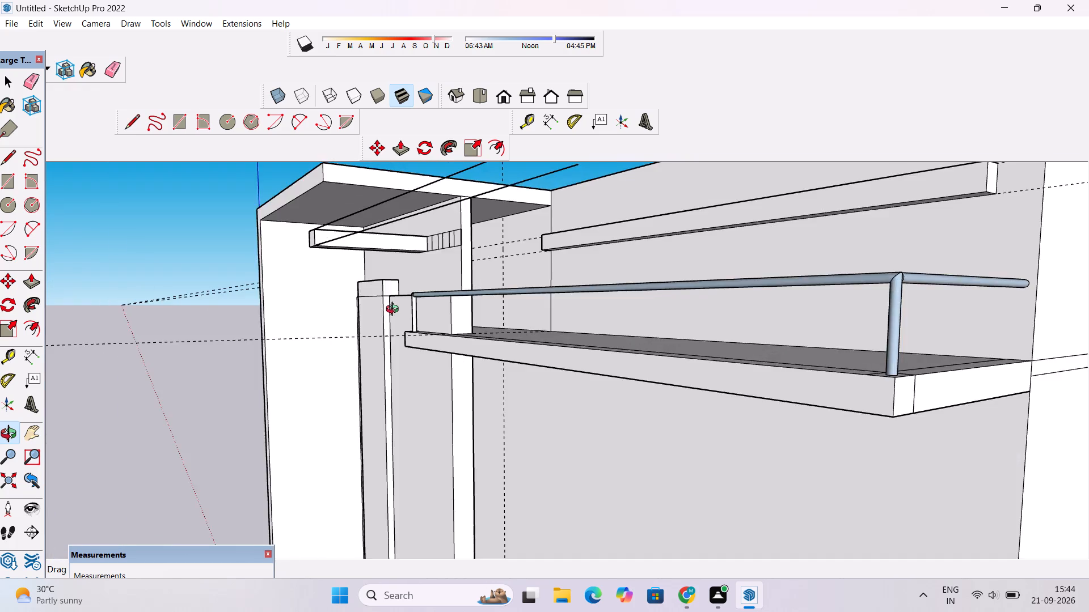
scroll(395, 311, down, 8)
drag(410, 313, 478, 380)
scroll(544, 331, up, 2)
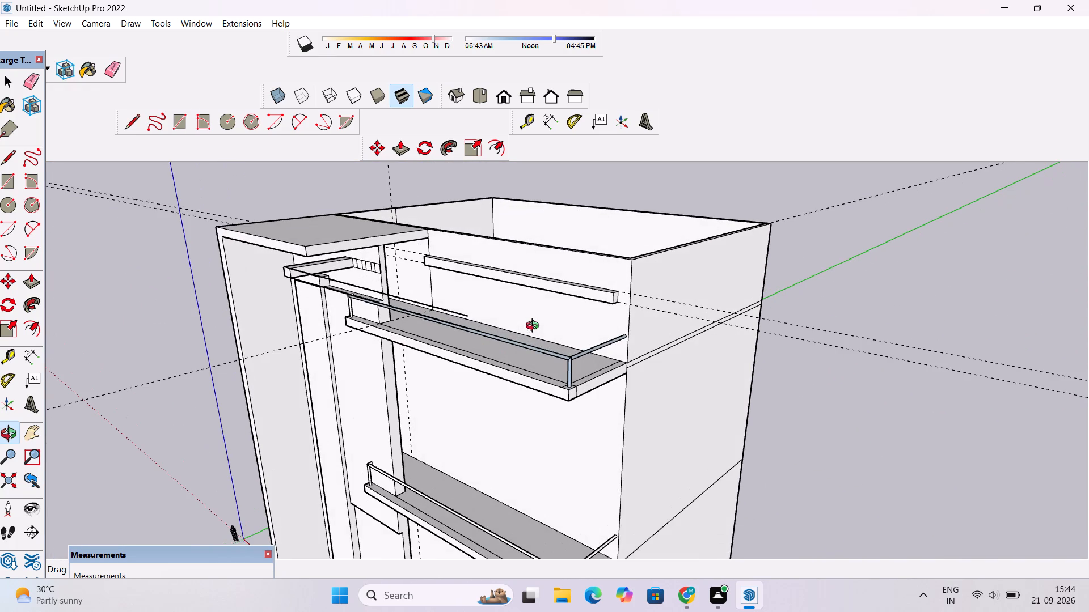
shift+click(455, 346)
scroll(449, 335, up, 4)
shift+drag(470, 325, 448, 322)
scroll(439, 321, up, 1)
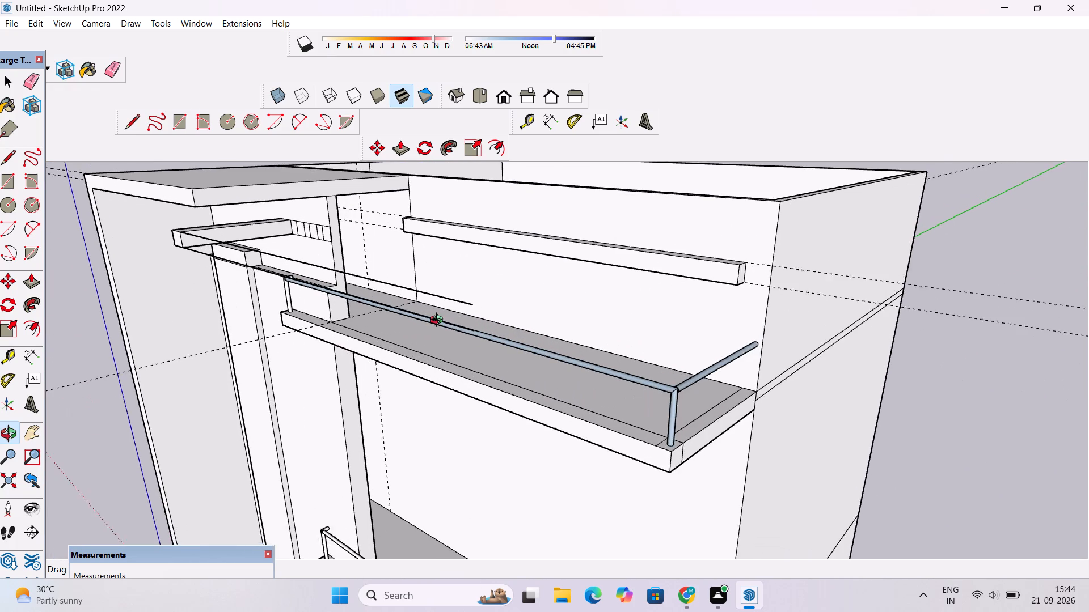
scroll(439, 321, up, 1)
click(439, 321)
key(l)
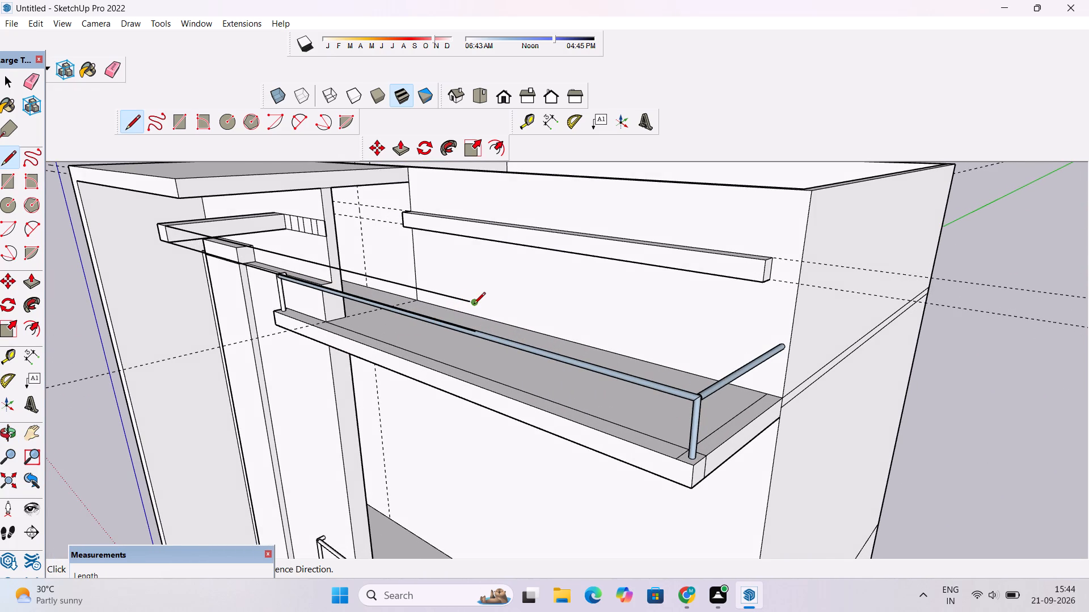
click(474, 305)
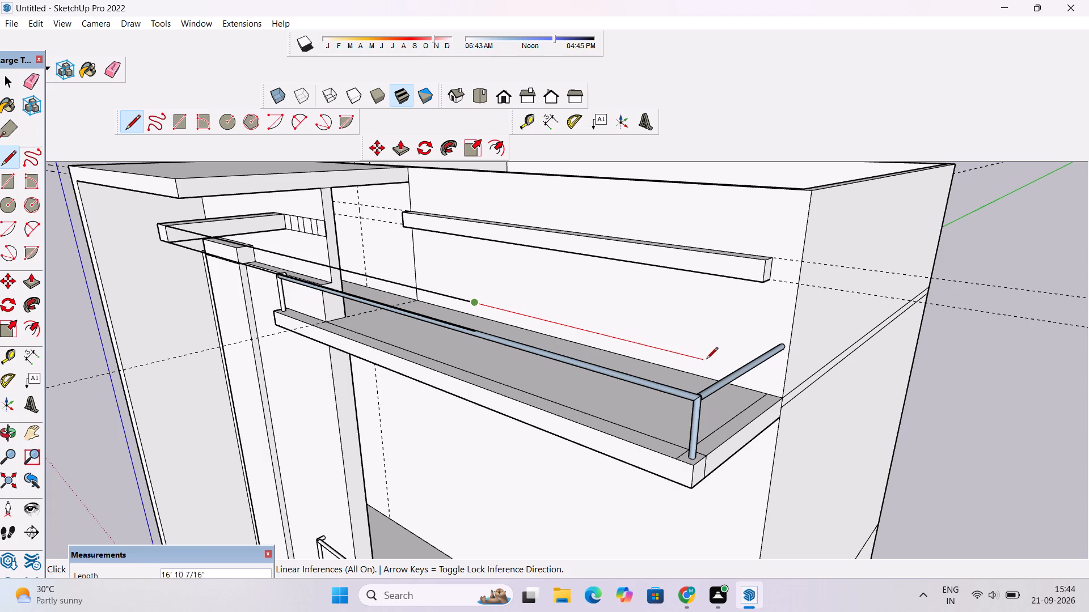
click(732, 359)
key(space)
Extend the lower line from its free end in the same direction, ending about level with the upper line.
text(l)
scroll(453, 334, up, 3)
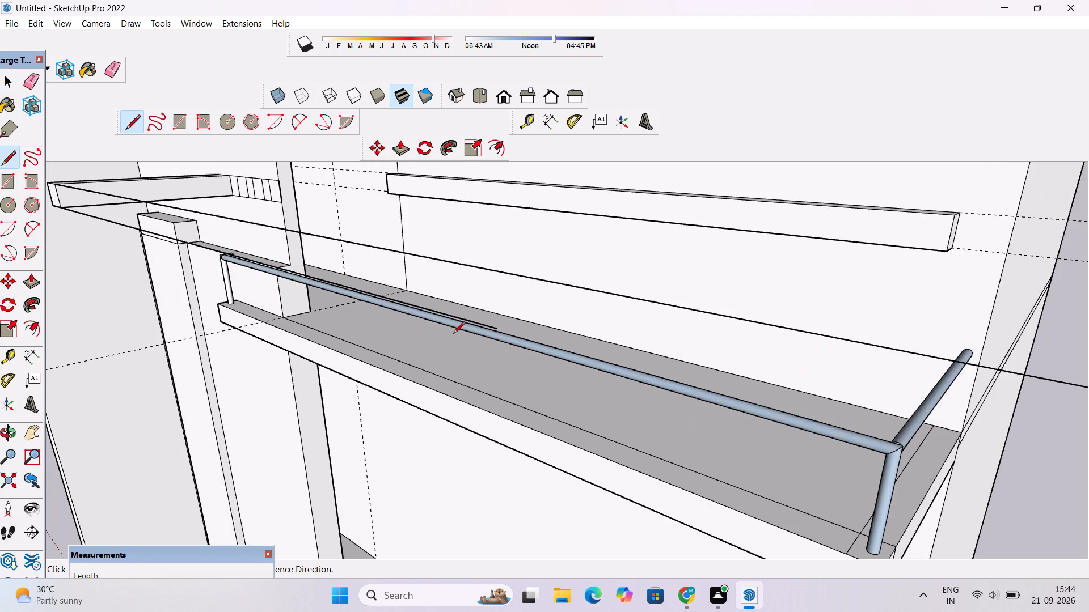
scroll(506, 335, up, 7)
scroll(454, 279, down, 2)
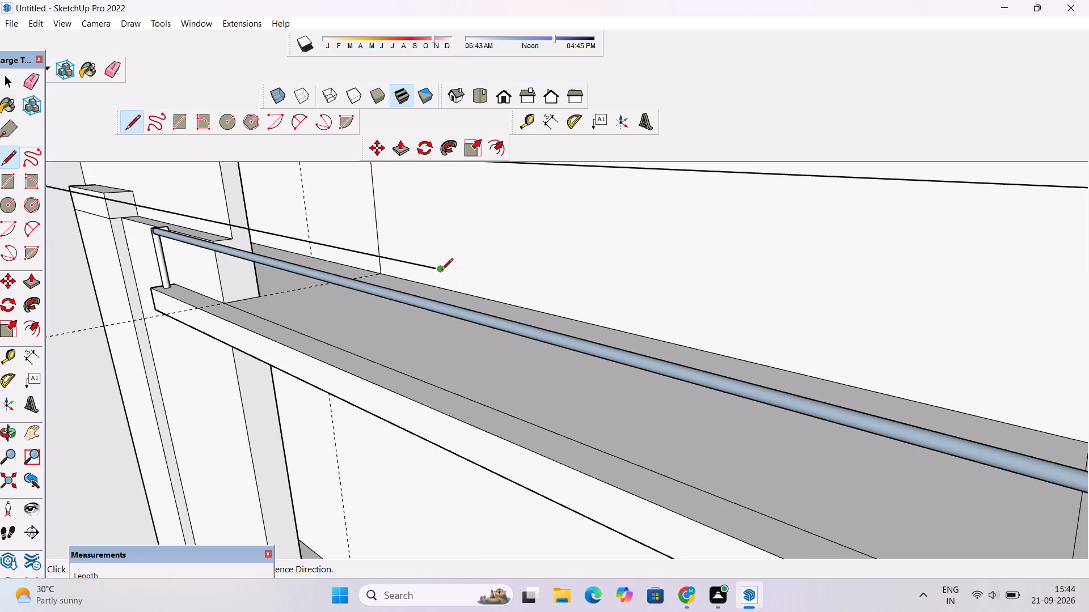
click(438, 269)
scroll(445, 271, down, 8)
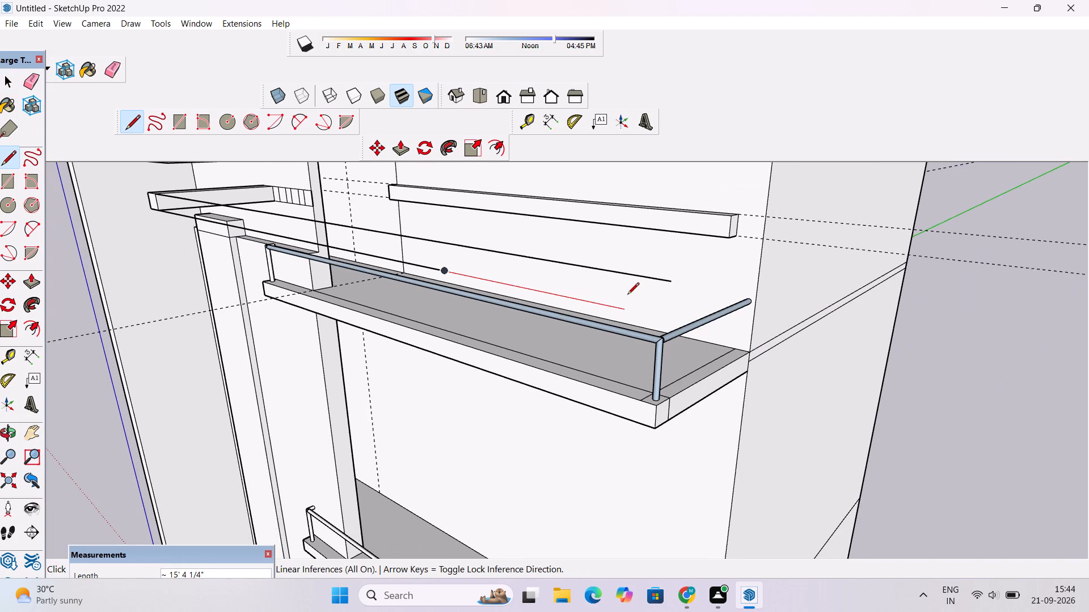
click(667, 309)
key(space)
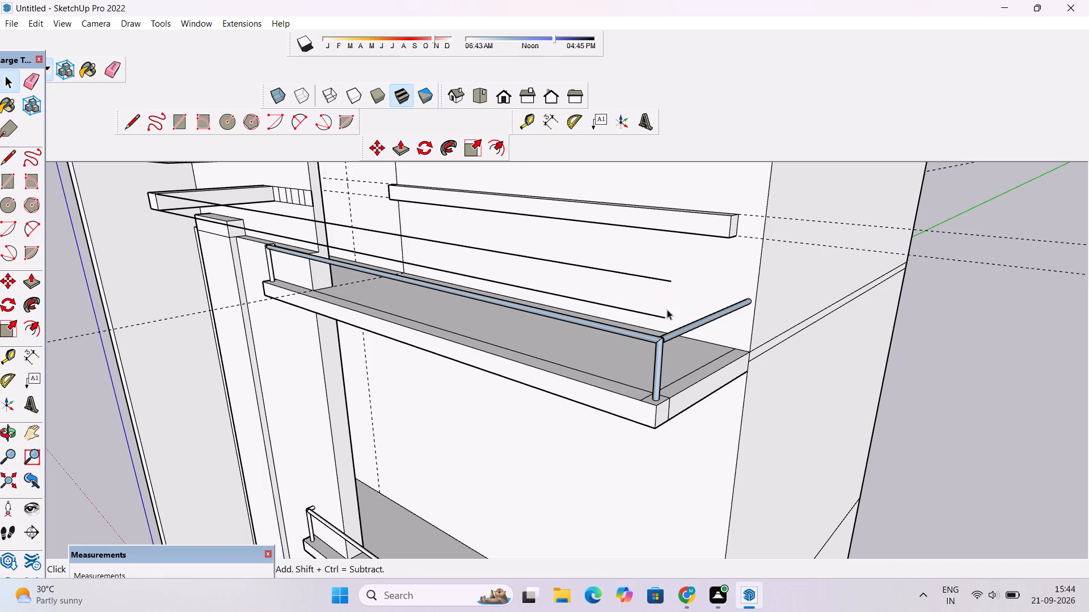
Draw a 27' line from the upper outer corner of the wall beam's end face straight out to the upper projecting line.
key(l)
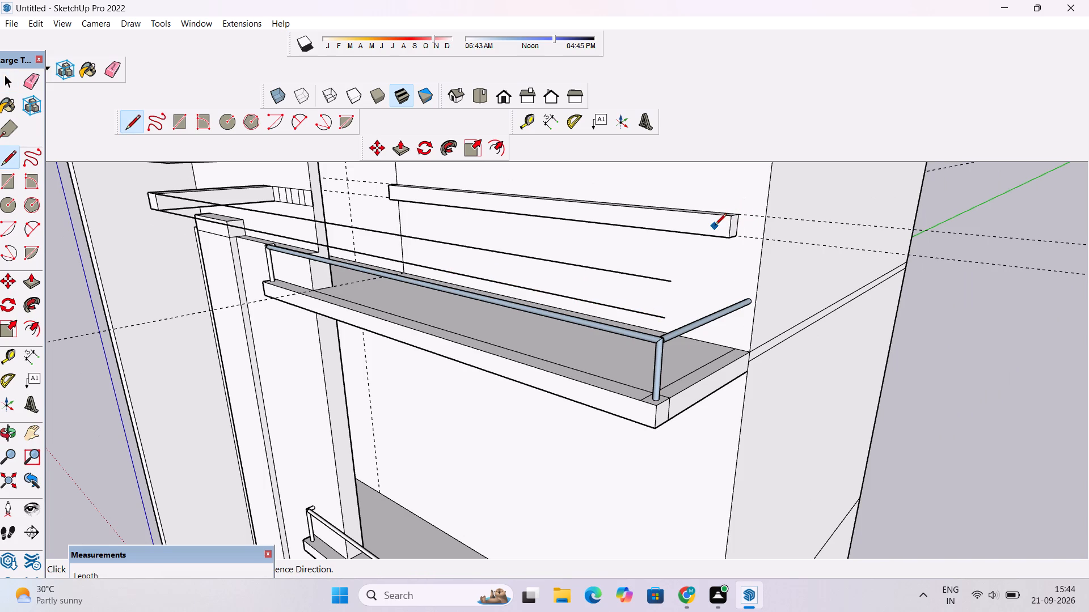
scroll(715, 226, up, 3)
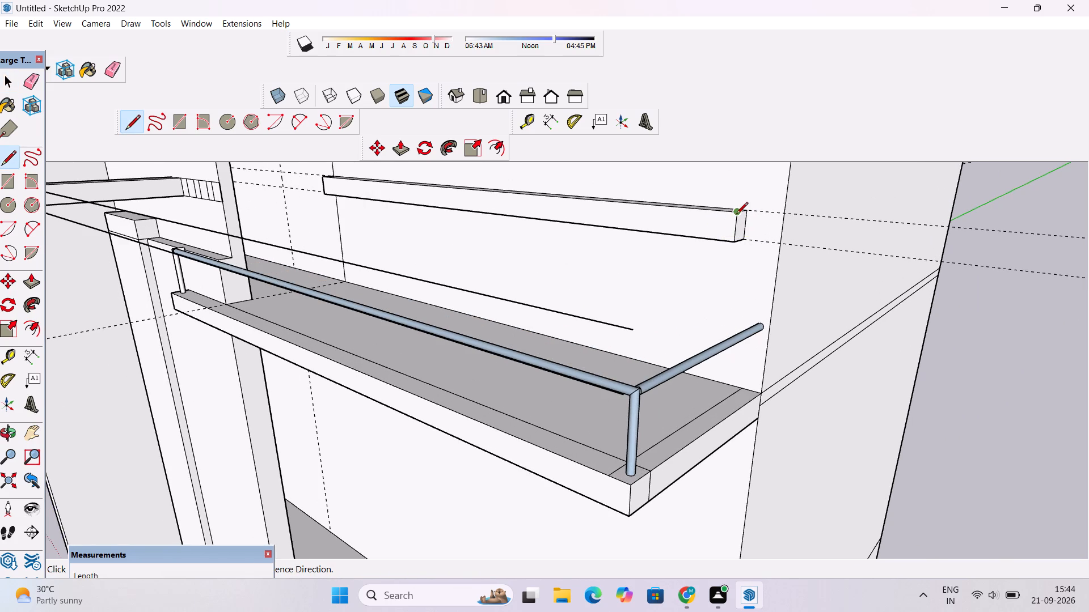
click(736, 215)
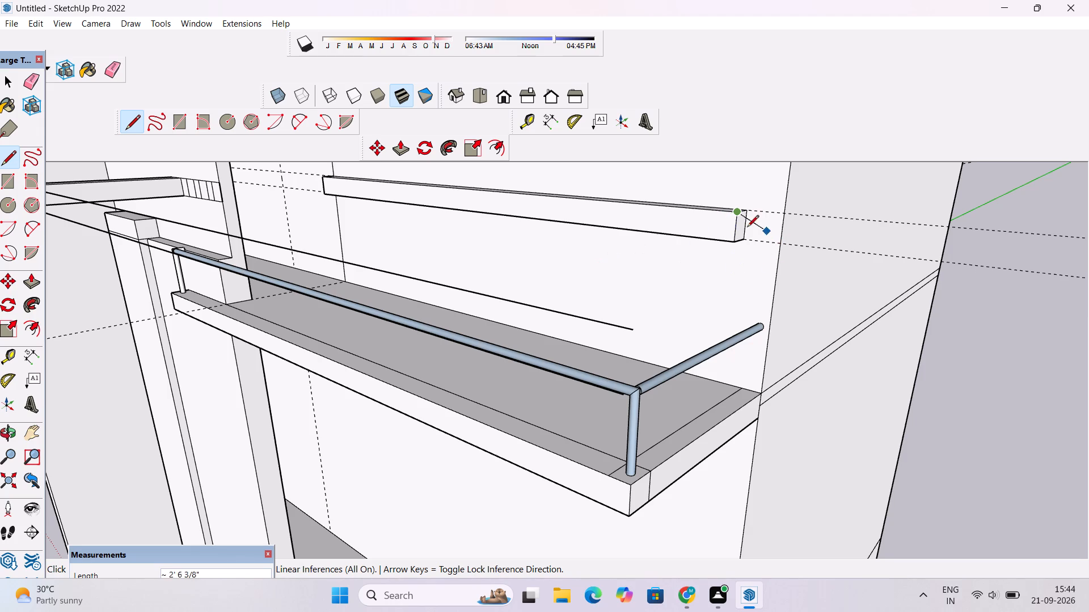
key(o)
scroll(546, 260, down, 4)
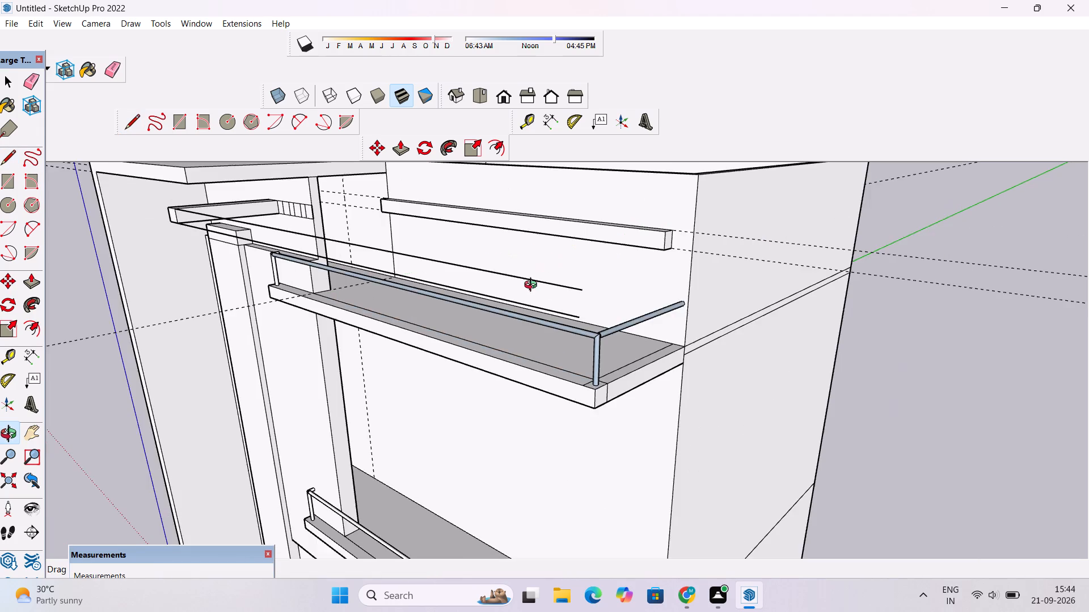
drag(556, 292, 897, 276)
scroll(848, 271, down, 4)
drag(919, 241, 606, 300)
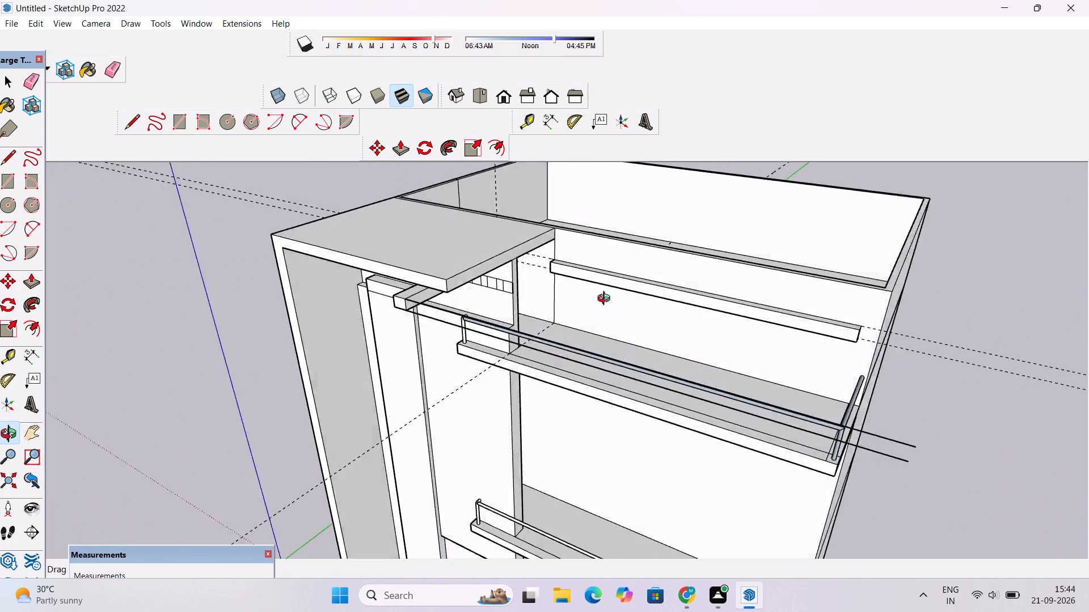
drag(606, 300, 495, 296)
scroll(513, 290, up, 7)
drag(445, 305, 657, 277)
scroll(556, 262, up, 4)
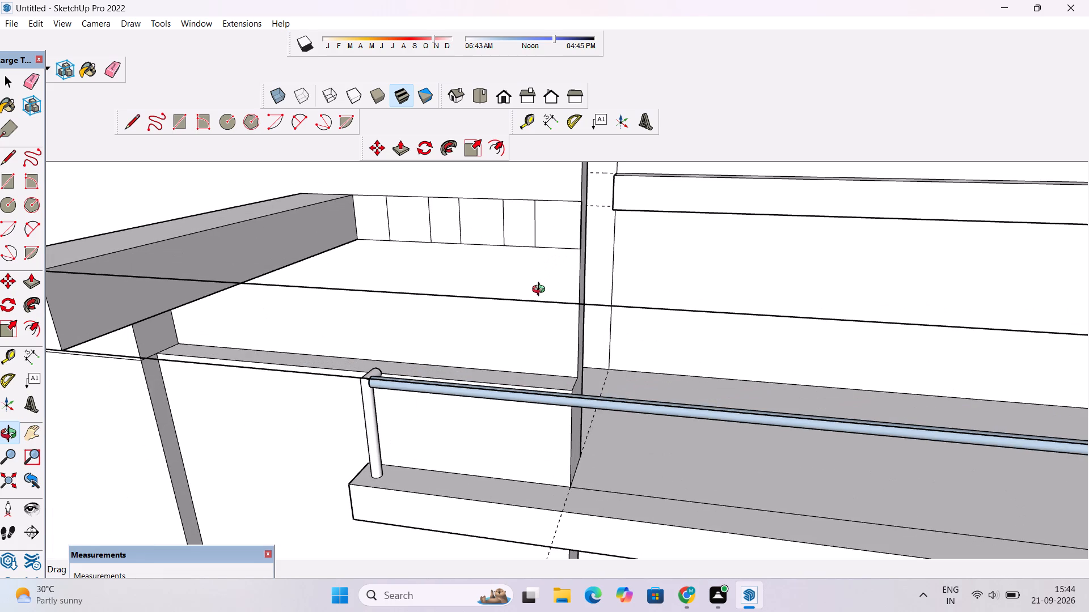
scroll(535, 296, down, 1)
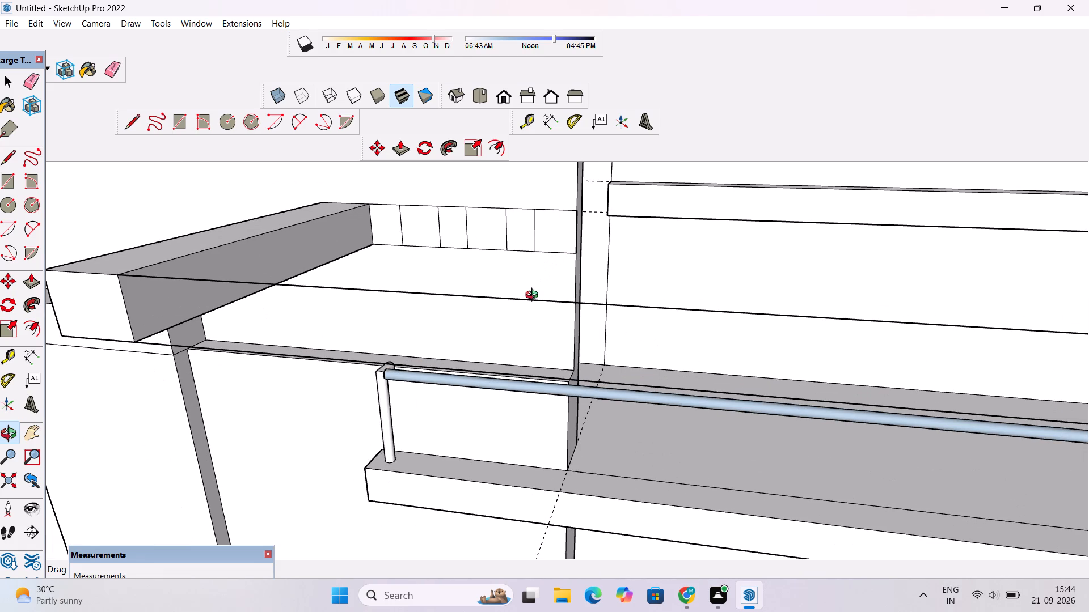
scroll(534, 296, down, 1)
scroll(534, 296, up, 1)
scroll(533, 303, down, 1)
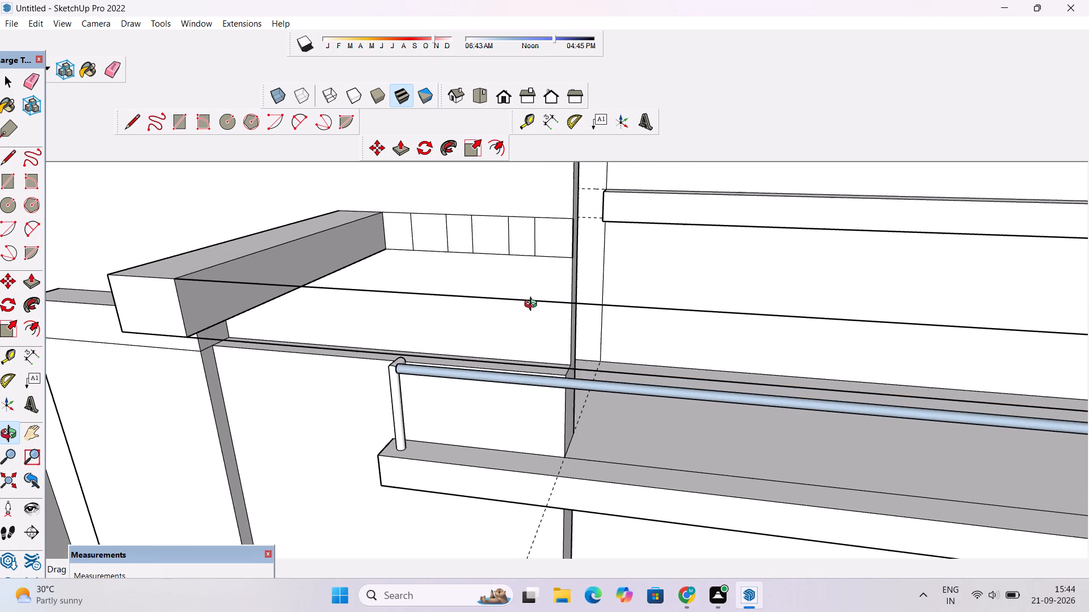
shift+drag(534, 303, 470, 313)
shift+drag(480, 294, 473, 320)
drag(465, 318, 517, 270)
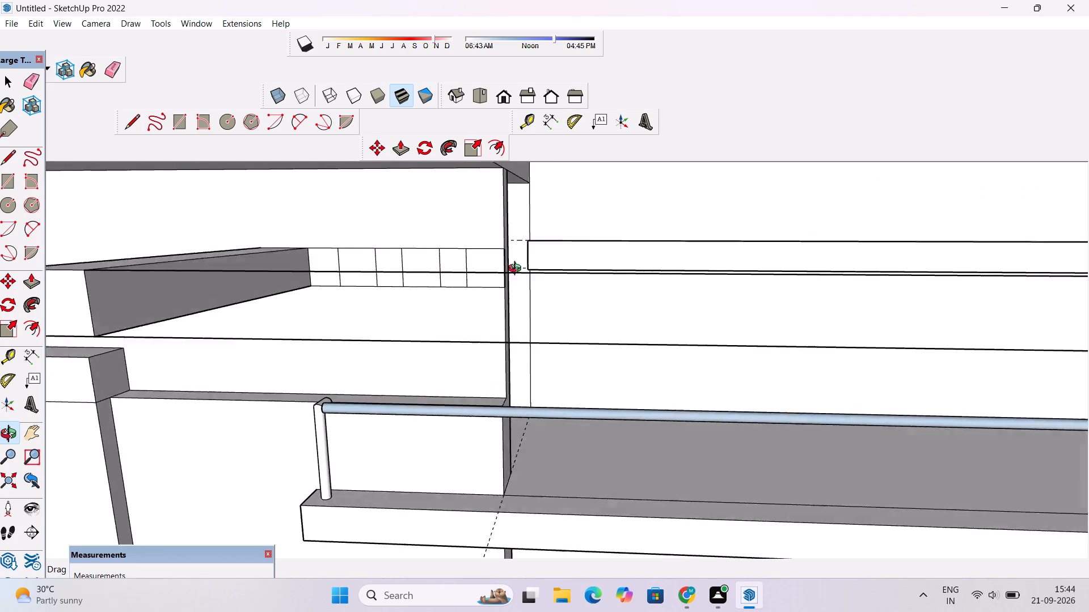
drag(517, 270, 521, 268)
scroll(521, 268, up, 3)
drag(502, 284, 471, 264)
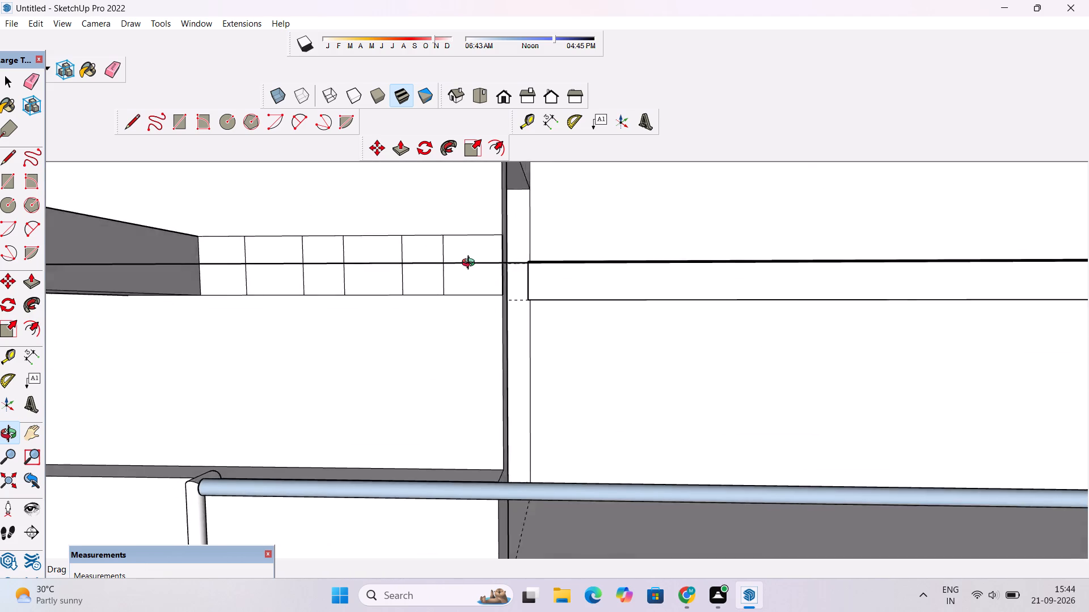
drag(471, 264, 463, 294)
scroll(463, 294, down, 4)
drag(463, 294, 505, 313)
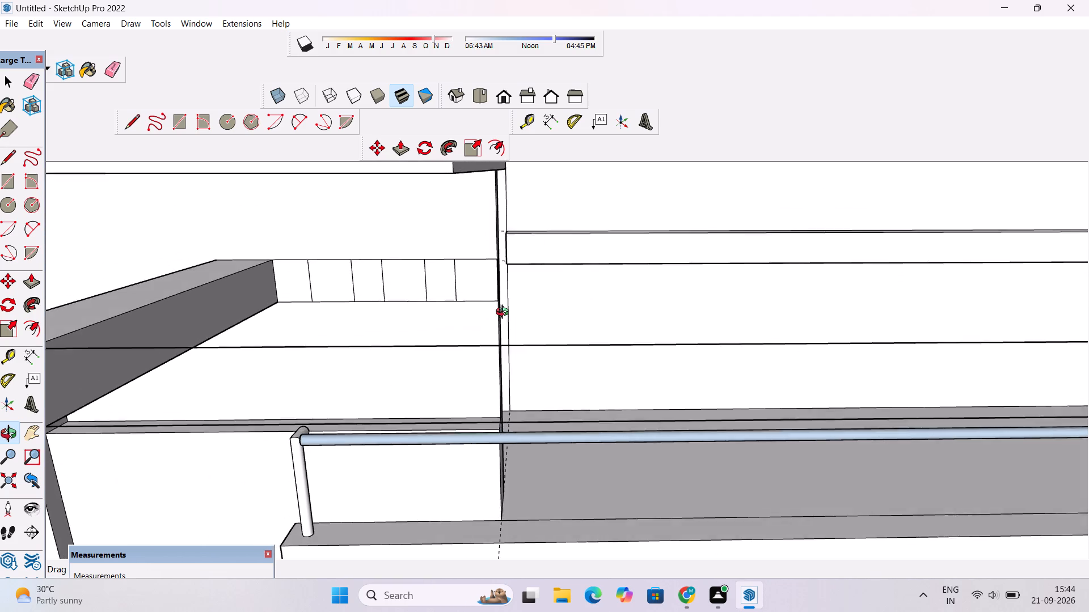
drag(505, 313, 505, 311)
scroll(505, 311, down, 9)
scroll(495, 288, up, 4)
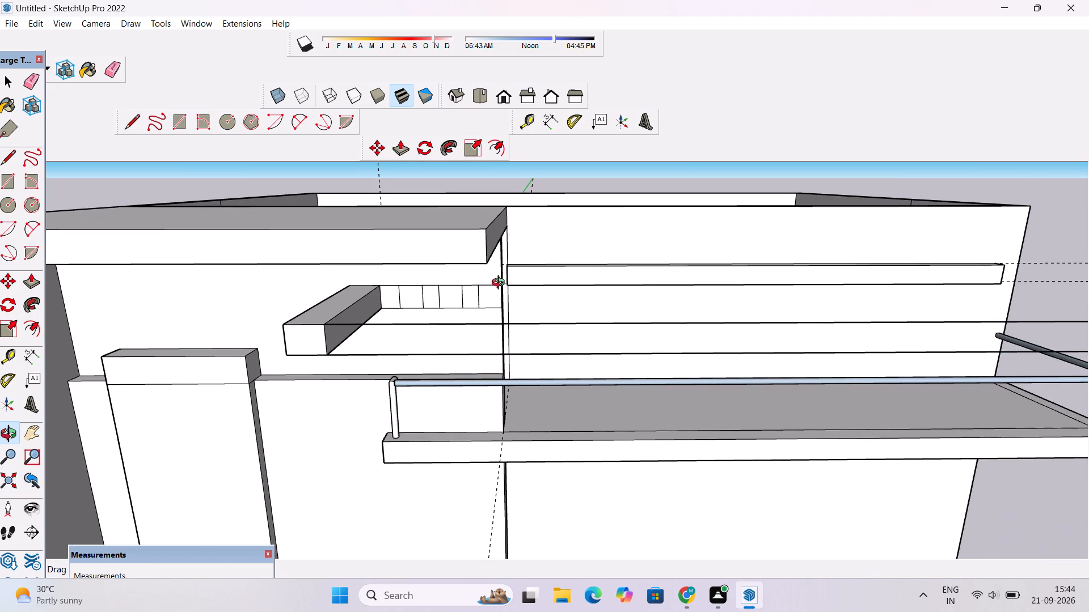
shift+drag(501, 284, 370, 287)
shift+scroll(370, 287, down, 5)
drag(837, 257, 509, 265)
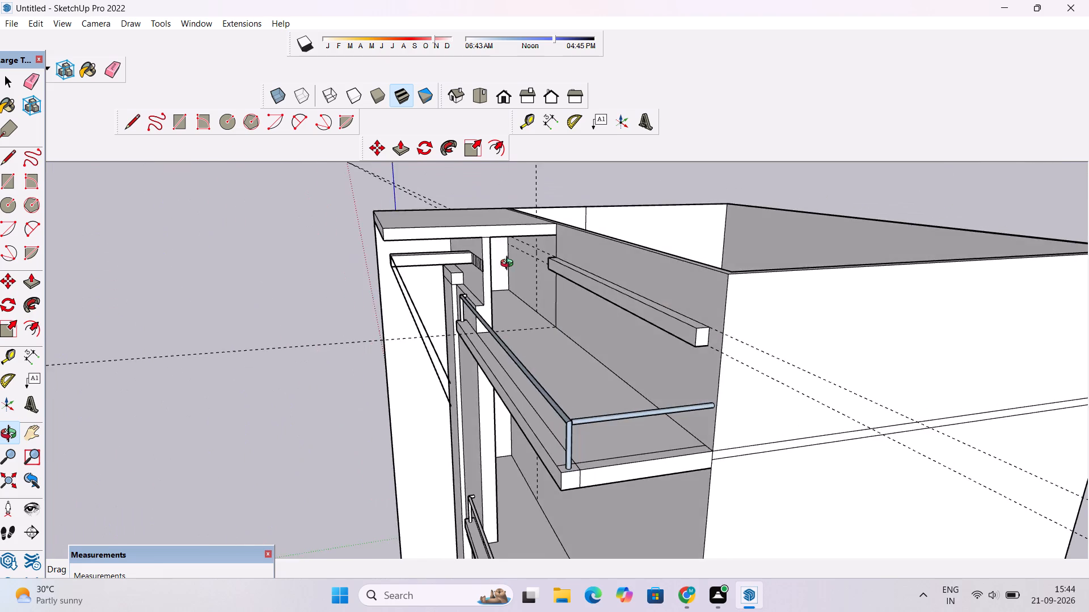
scroll(509, 265, down, 5)
drag(551, 293, 429, 308)
scroll(429, 308, up, 4)
shift+drag(429, 308, 424, 316)
scroll(453, 317, up, 1)
key(l)
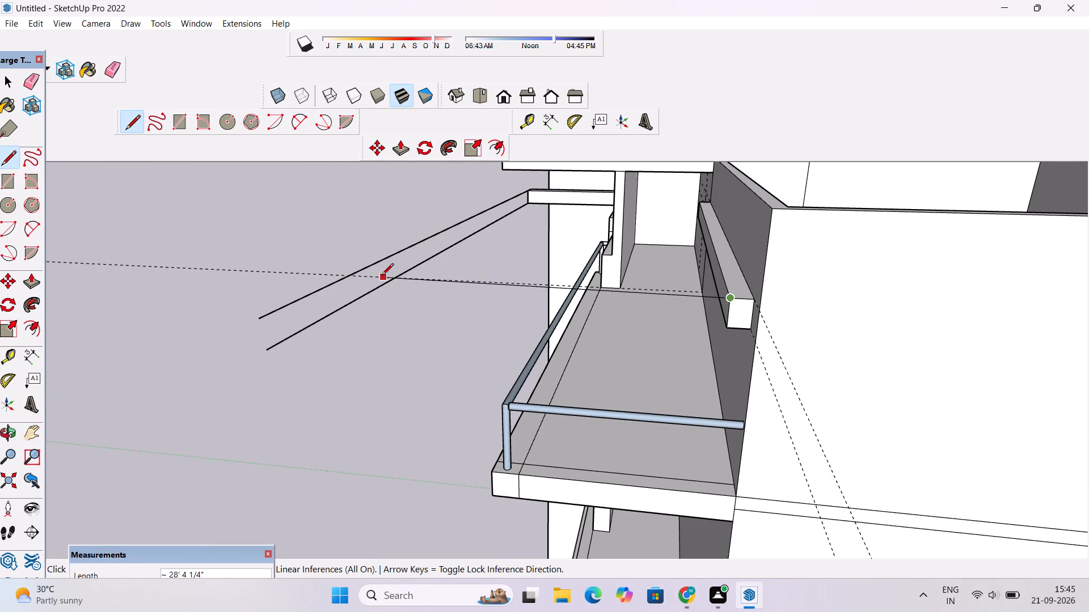
click(337, 282)
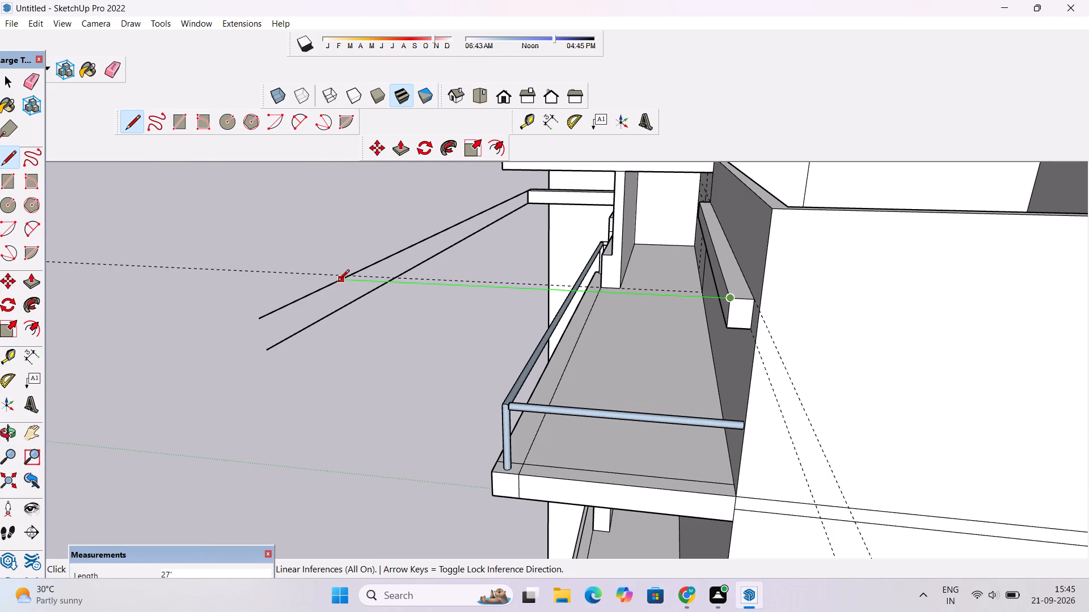
Close the end side face of the beam frame with a 2' vertical edge and a 27' lower edge back to the wall beam.
click(340, 307)
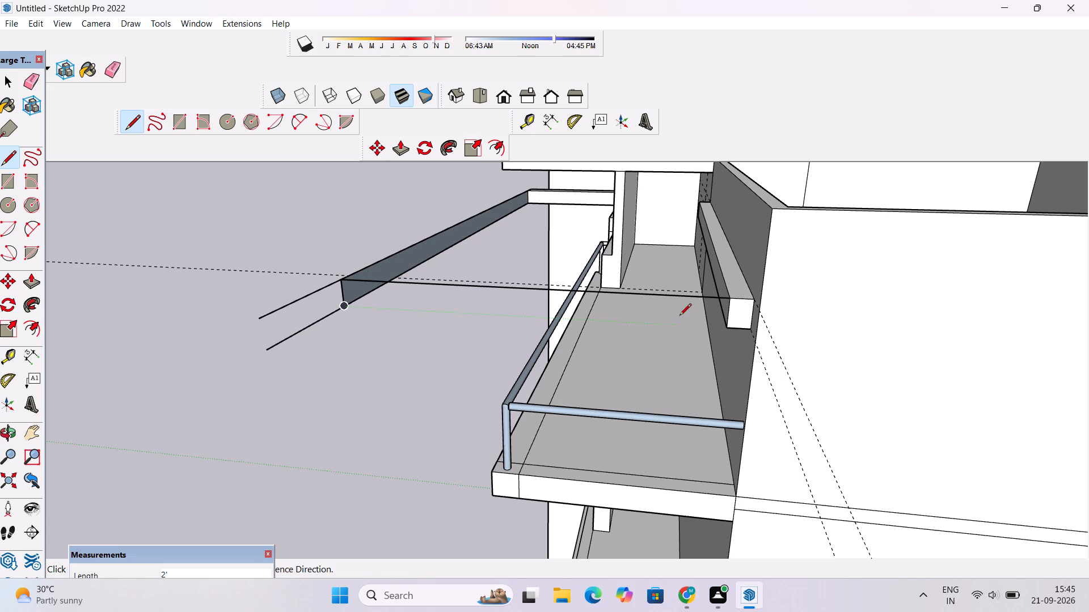
click(731, 325)
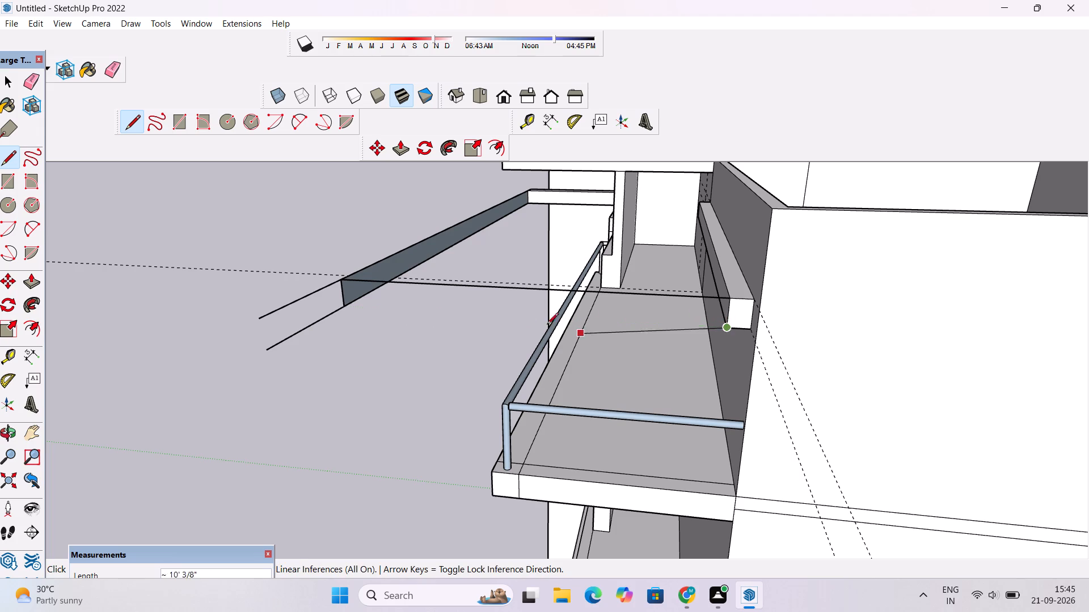
click(344, 305)
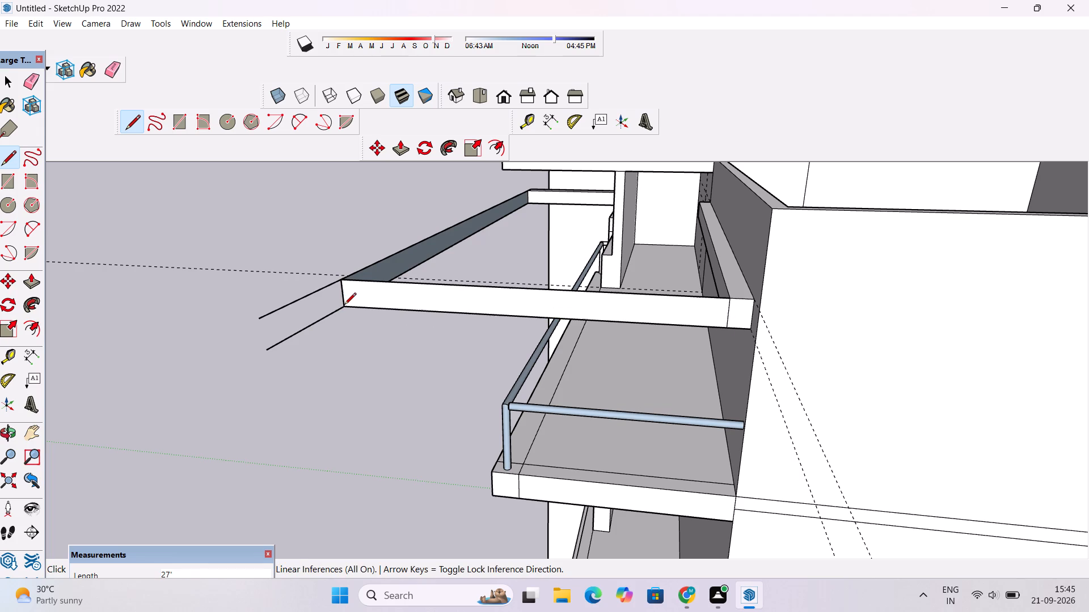
Erase the two leftover line ends that extend past the new outer corner of the beam frame.
key(space)
text(e)
drag(306, 288, 307, 304)
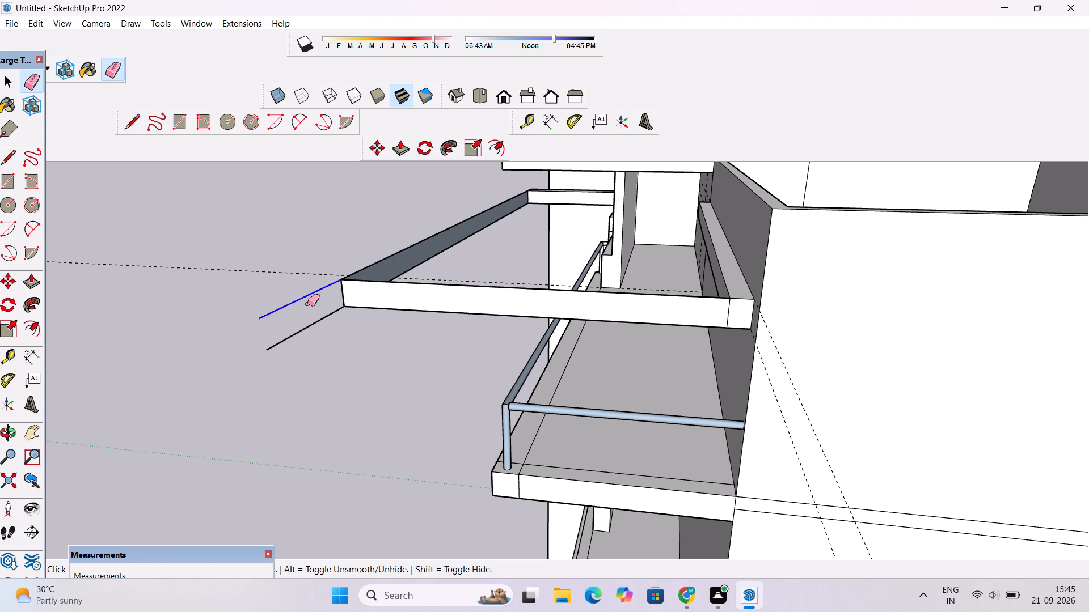
drag(307, 304, 315, 326)
Examine the beam frame and its junctions with the upper balcony and walls from the front, above and the side.
scroll(299, 286, up, 2)
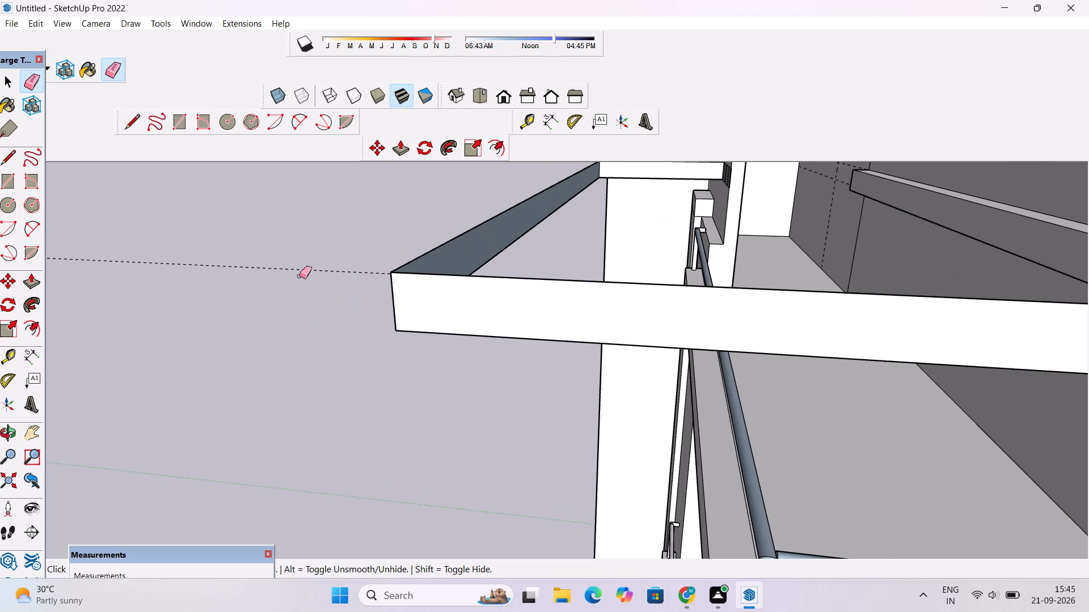
scroll(299, 276, down, 3)
key(o)
drag(293, 283, 744, 373)
scroll(744, 365, up, 1)
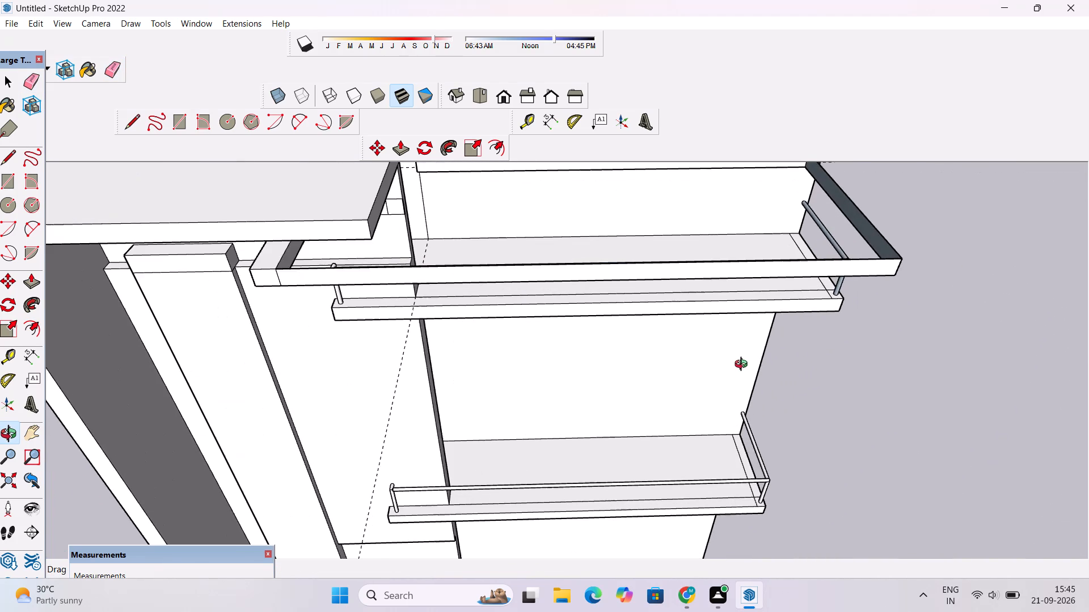
scroll(744, 365, down, 1)
scroll(744, 365, up, 2)
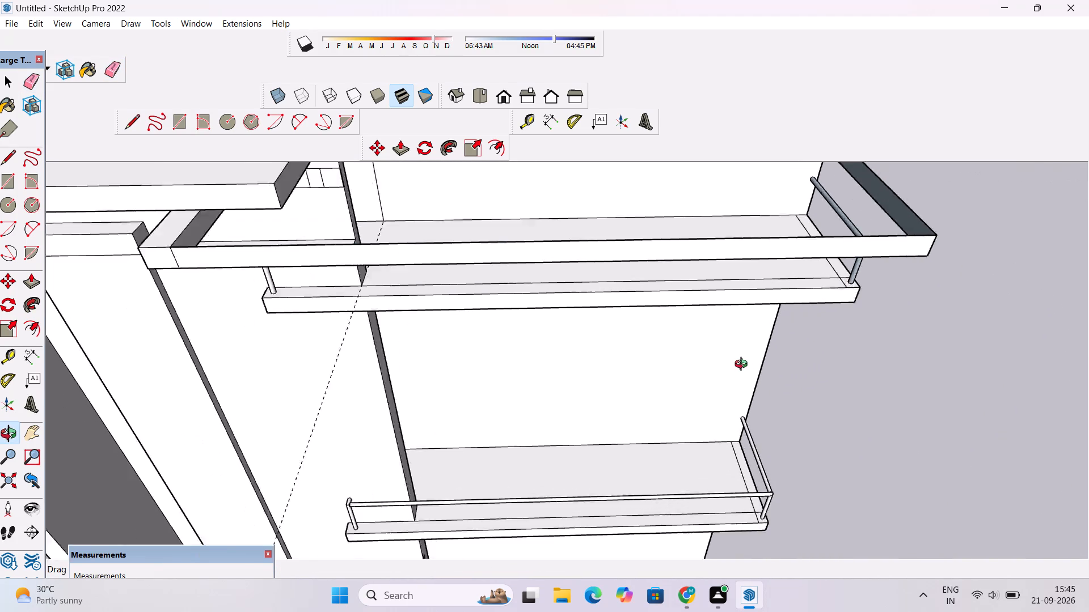
scroll(744, 365, up, 6)
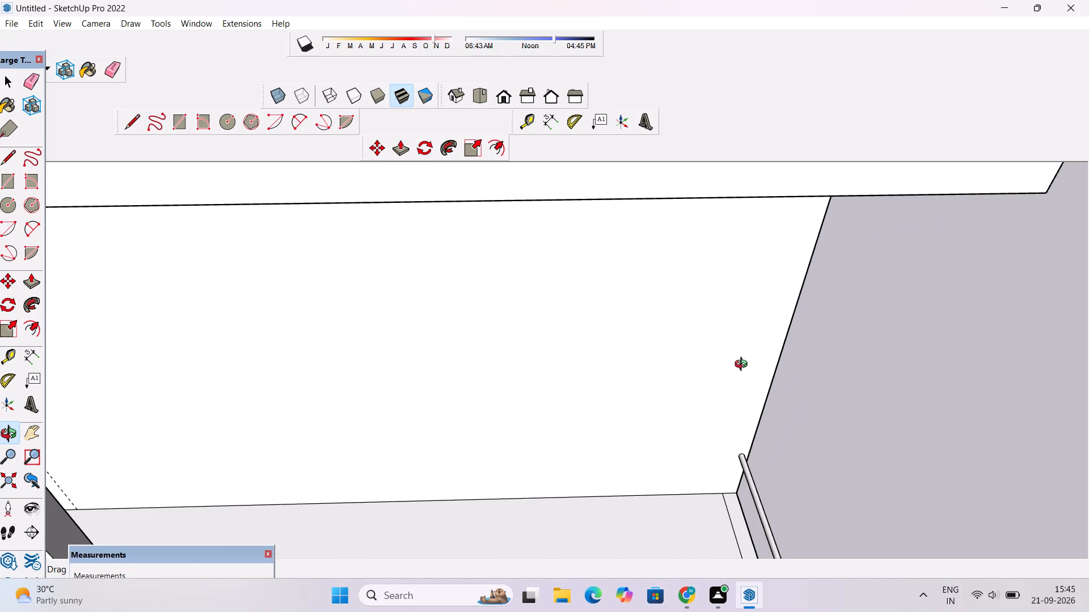
scroll(744, 365, down, 1)
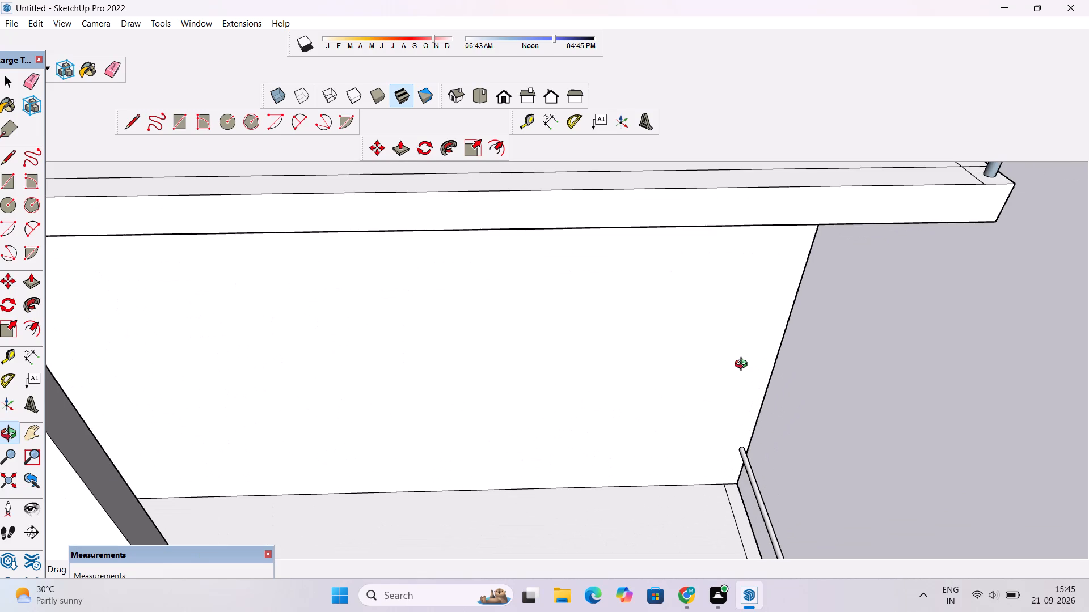
scroll(744, 365, down, 2)
click(742, 365)
scroll(738, 364, down, 4)
shift+drag(720, 366, 756, 393)
scroll(756, 388, down, 6)
drag(690, 383, 731, 371)
scroll(758, 322, up, 7)
shift+drag(834, 265, 725, 334)
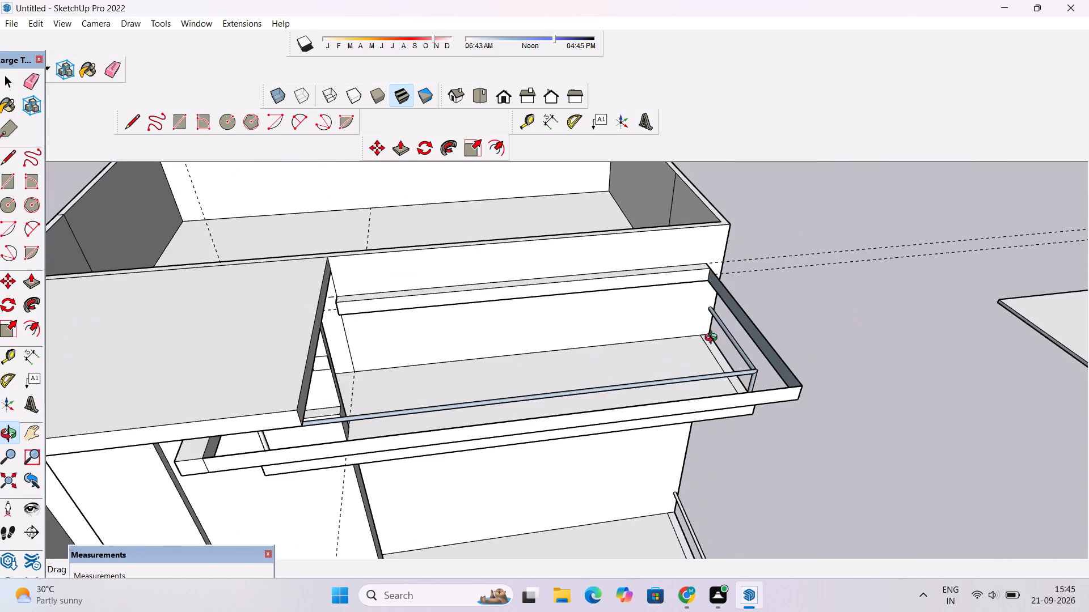
scroll(714, 339, down, 5)
drag(697, 370, 698, 298)
scroll(706, 283, down, 6)
drag(720, 298, 677, 386)
scroll(655, 360, down, 5)
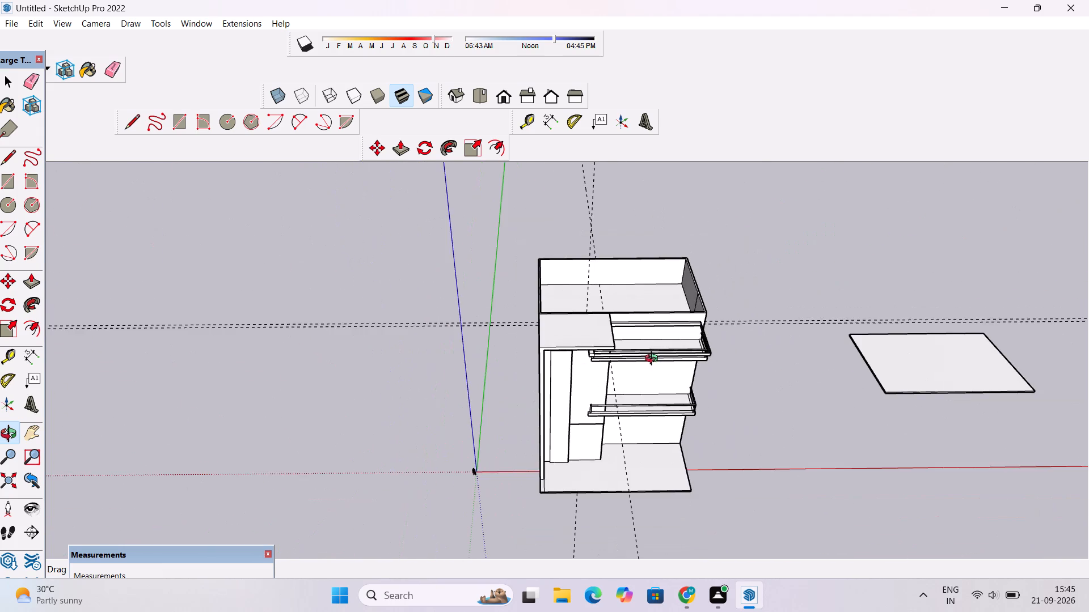
shift+drag(660, 366, 483, 354)
scroll(467, 356, up, 3)
drag(557, 366, 161, 364)
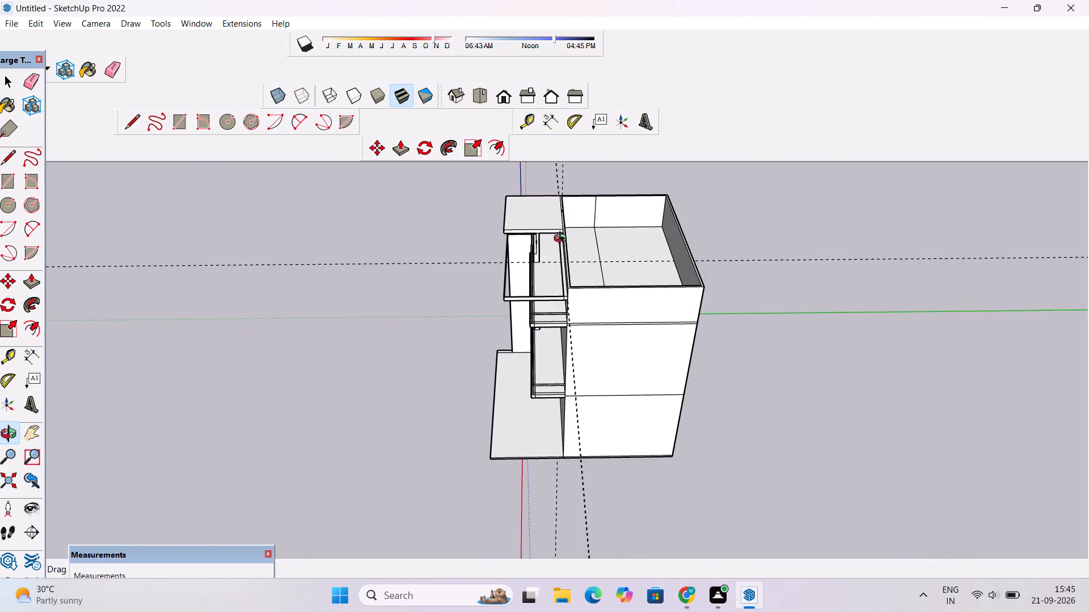
Erase the remaining dashed guide lines around the wall beam, the upper balcony and the building.
scroll(563, 240, up, 9)
drag(508, 279, 699, 297)
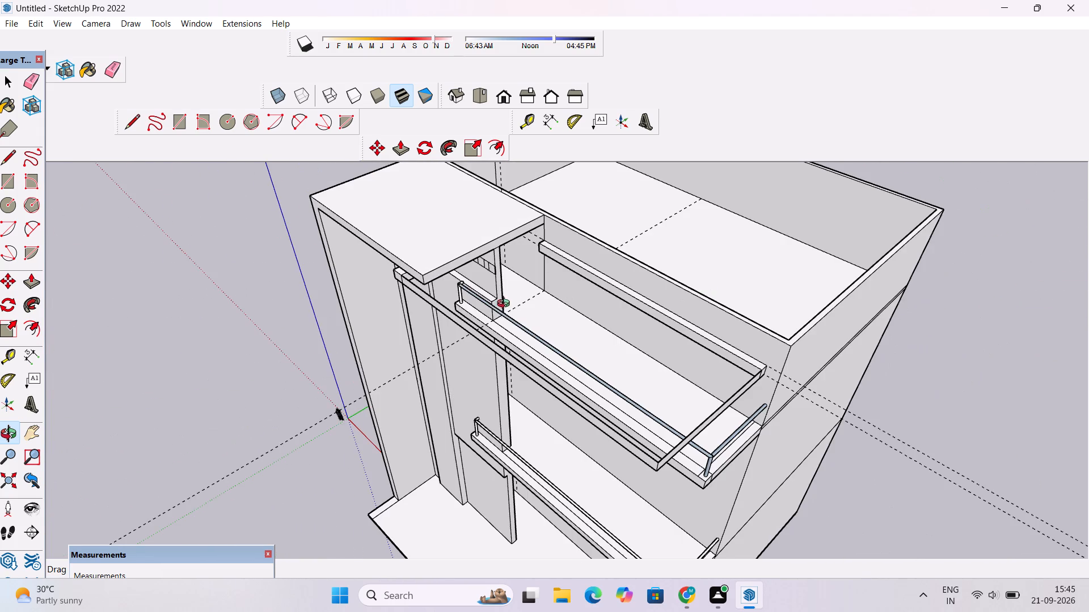
drag(529, 279, 518, 216)
scroll(527, 229, up, 4)
drag(574, 262, 510, 229)
scroll(508, 227, up, 4)
shift+drag(539, 244, 515, 261)
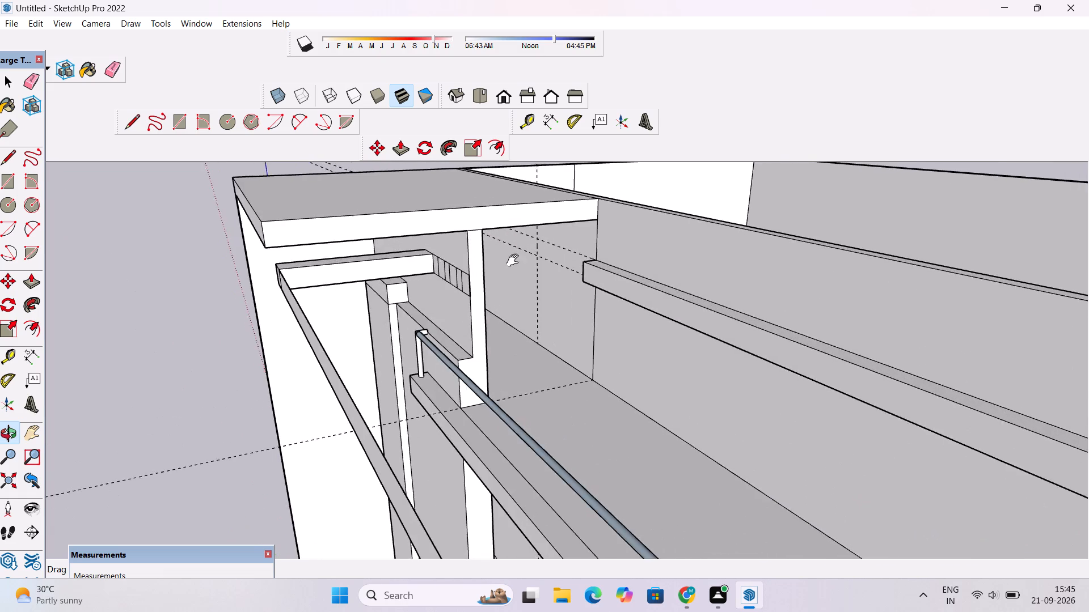
shift+drag(515, 261, 466, 267)
drag(471, 299, 472, 292)
key(e)
scroll(472, 281, up, 1)
drag(471, 252, 457, 262)
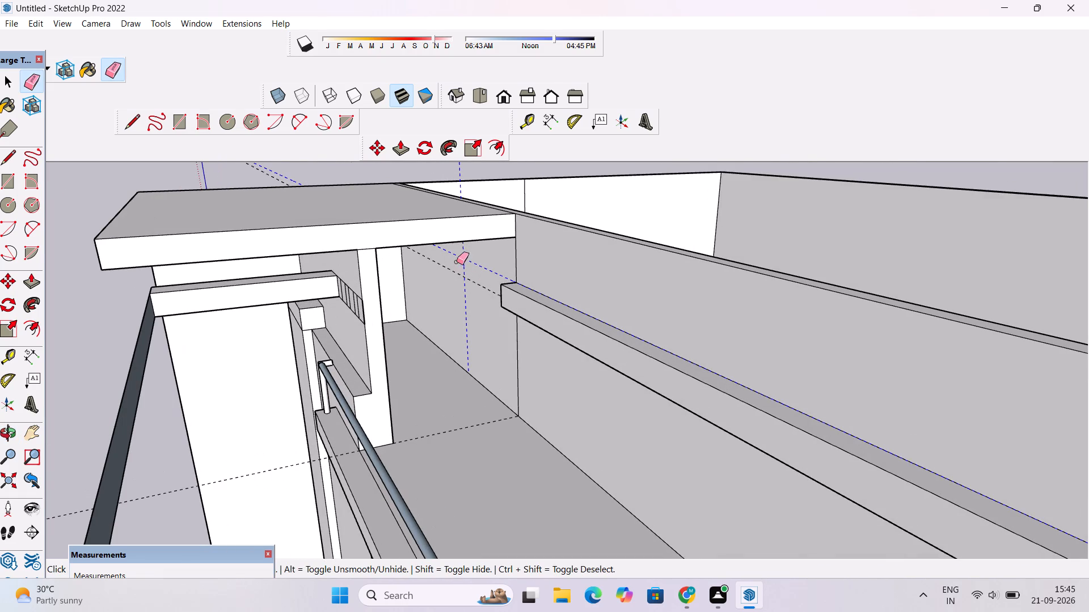
drag(457, 262, 459, 282)
scroll(473, 265, down, 6)
scroll(473, 265, up, 1)
scroll(473, 265, down, 3)
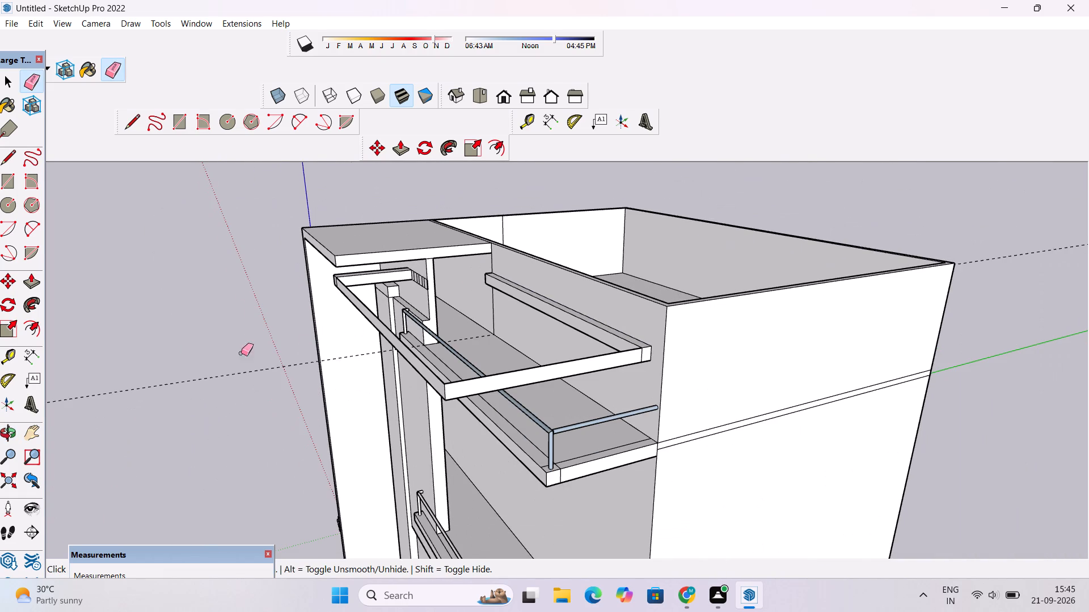
drag(197, 353, 205, 382)
Examine the beam frame and the upper balcony from the front and above.
key(o)
scroll(212, 364, down, 5)
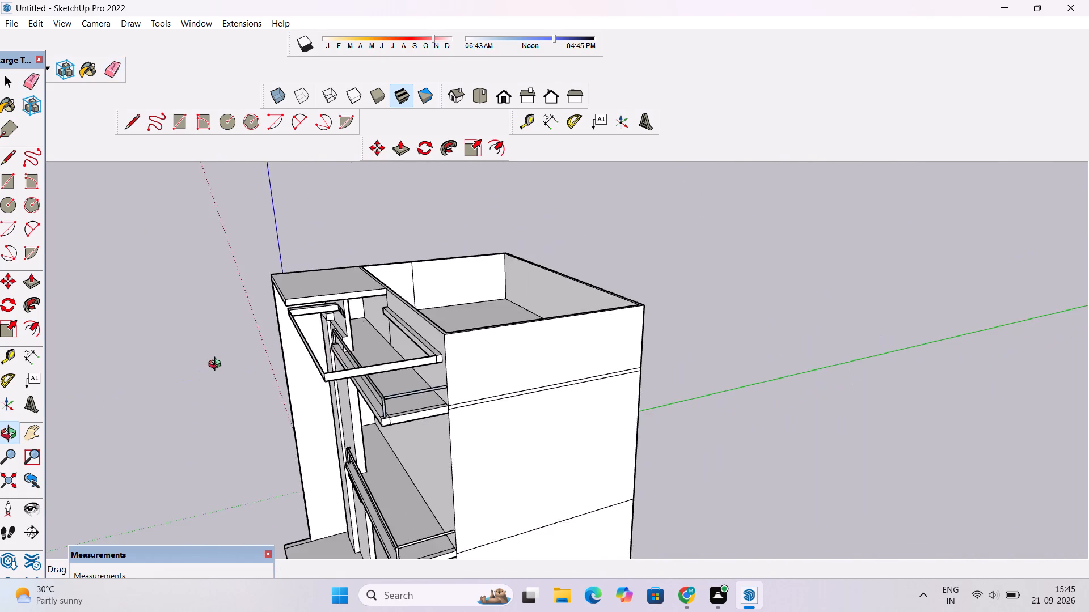
drag(218, 366, 481, 419)
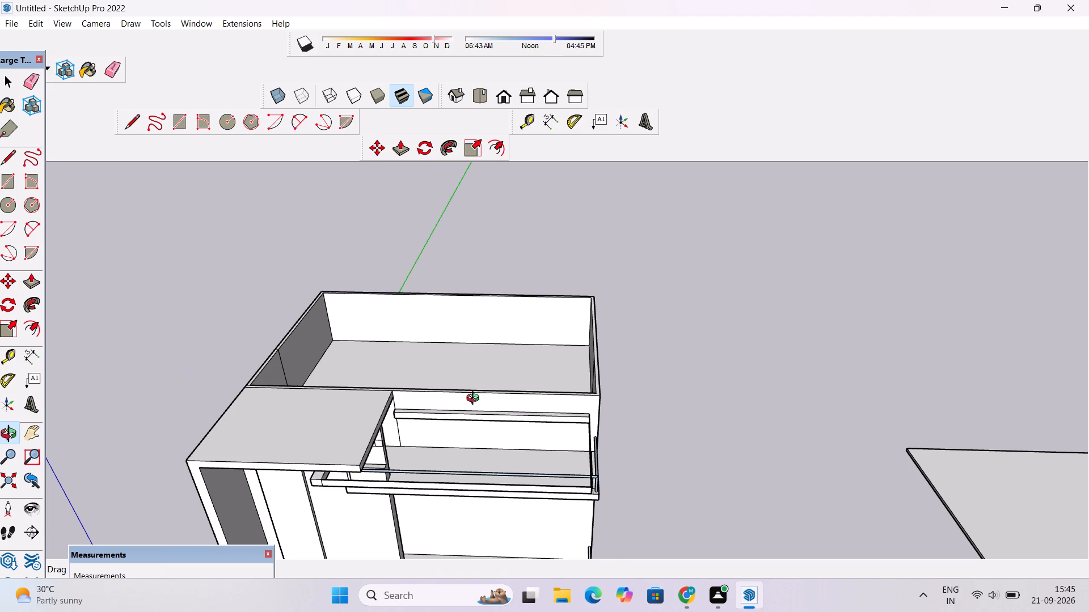
scroll(475, 399, up, 4)
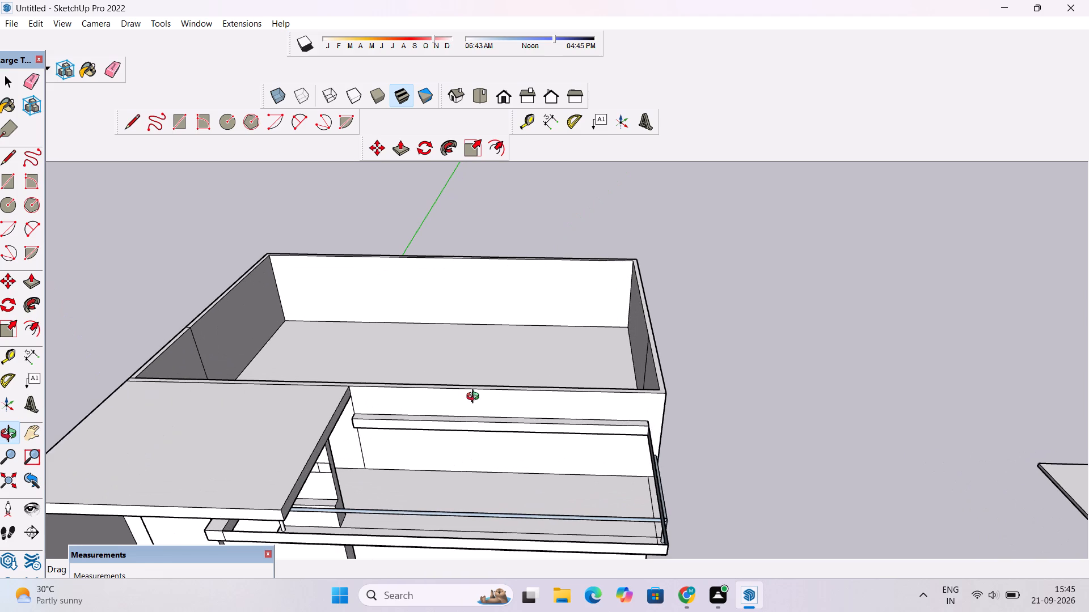
scroll(475, 398, down, 3)
shift+drag(450, 448, 491, 399)
scroll(491, 403, up, 3)
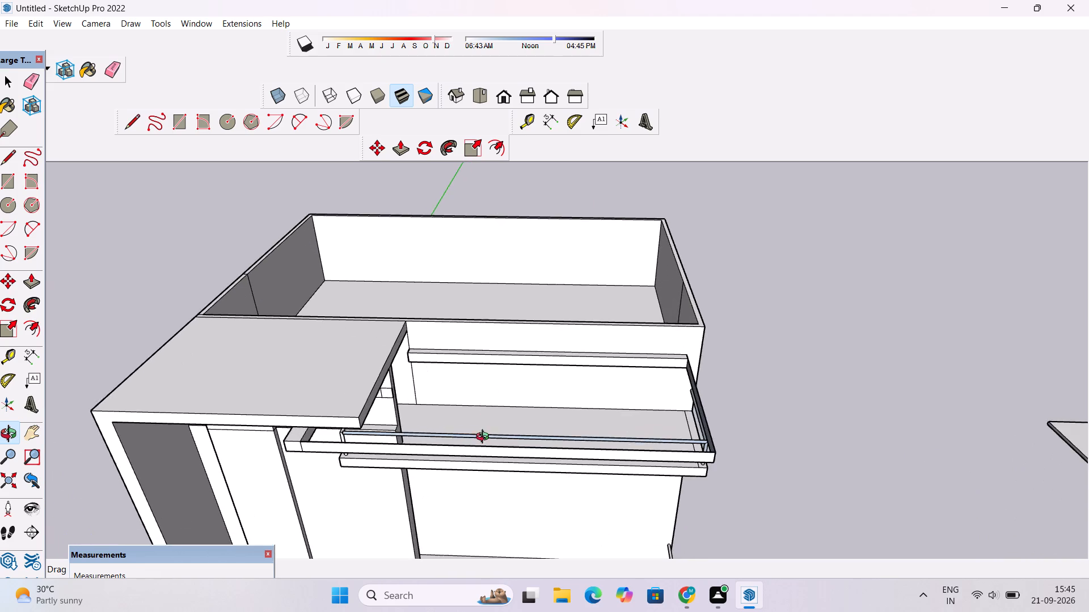
Examine the beam frame around the upper balcony from the front, above and the open side.
drag(485, 440, 604, 444)
scroll(649, 398, up, 3)
shift+drag(649, 398, 632, 371)
scroll(632, 371, down, 2)
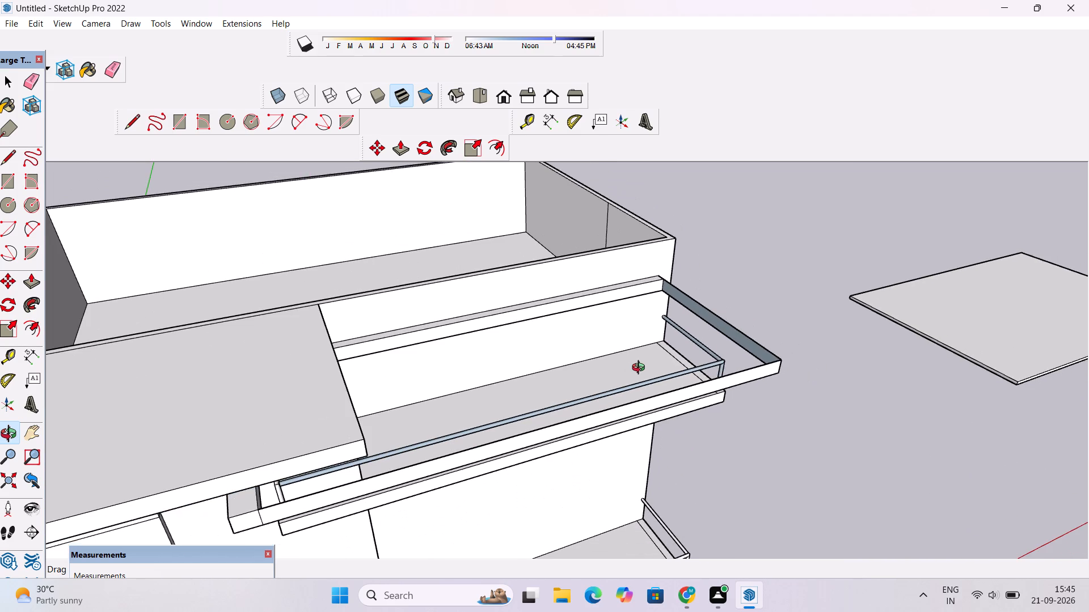
drag(641, 369, 584, 377)
scroll(564, 382, down, 3)
drag(564, 408, 460, 444)
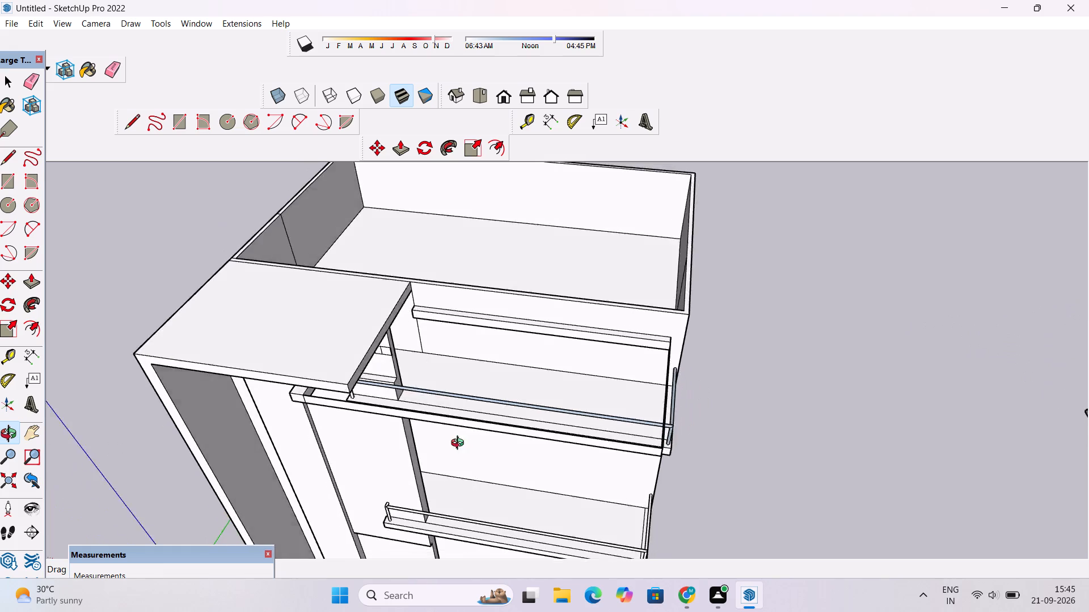
drag(460, 444, 252, 445)
shift+drag(486, 342, 494, 398)
shift+drag(427, 409, 368, 402)
Push/pull the inner face of the frame's long front beam by 1.5'.
scroll(352, 386, up, 3)
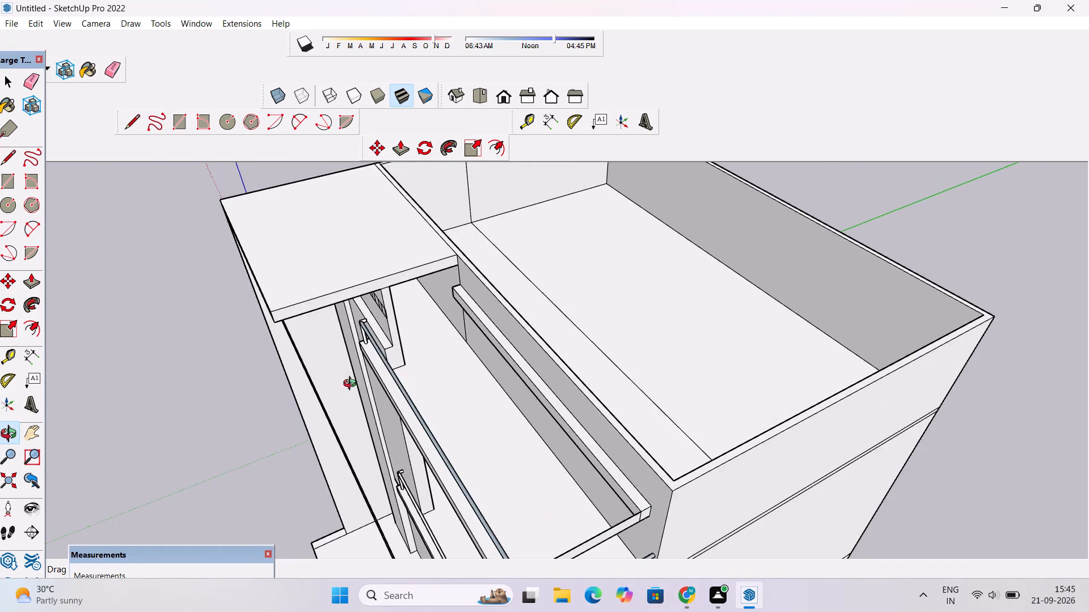
drag(413, 389, 340, 363)
shift+drag(337, 356, 530, 438)
drag(621, 461, 547, 392)
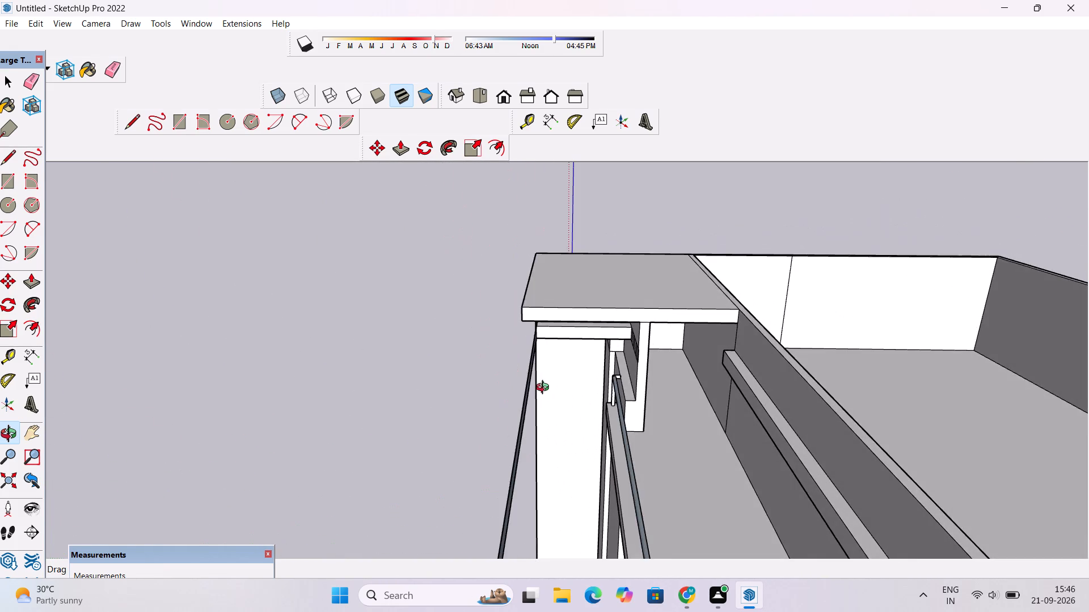
scroll(542, 386, up, 3)
drag(542, 386, 510, 383)
shift+click(505, 380)
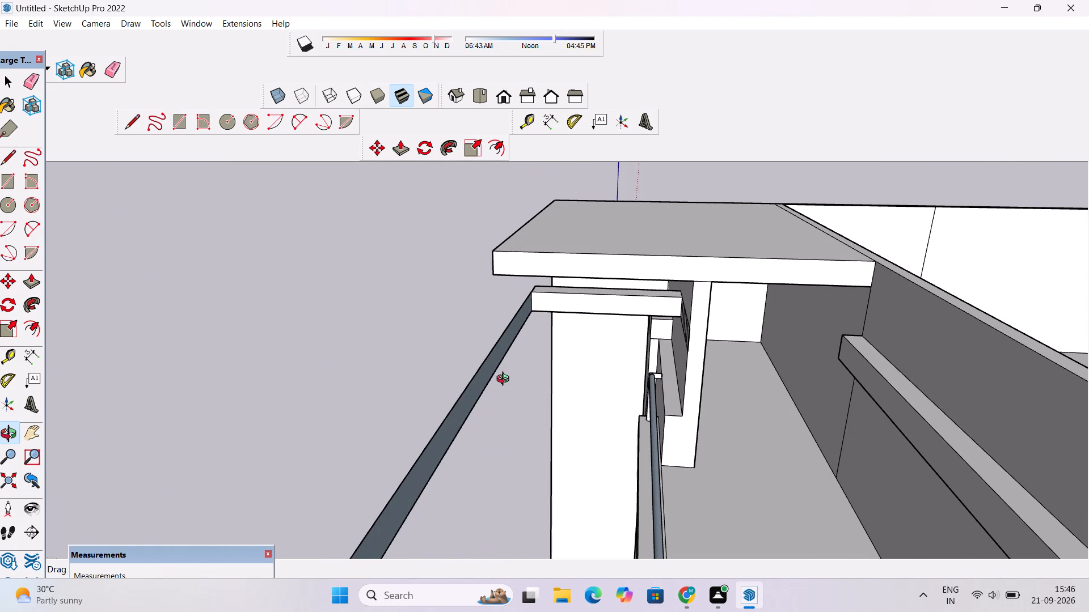
key(p)
click(503, 338)
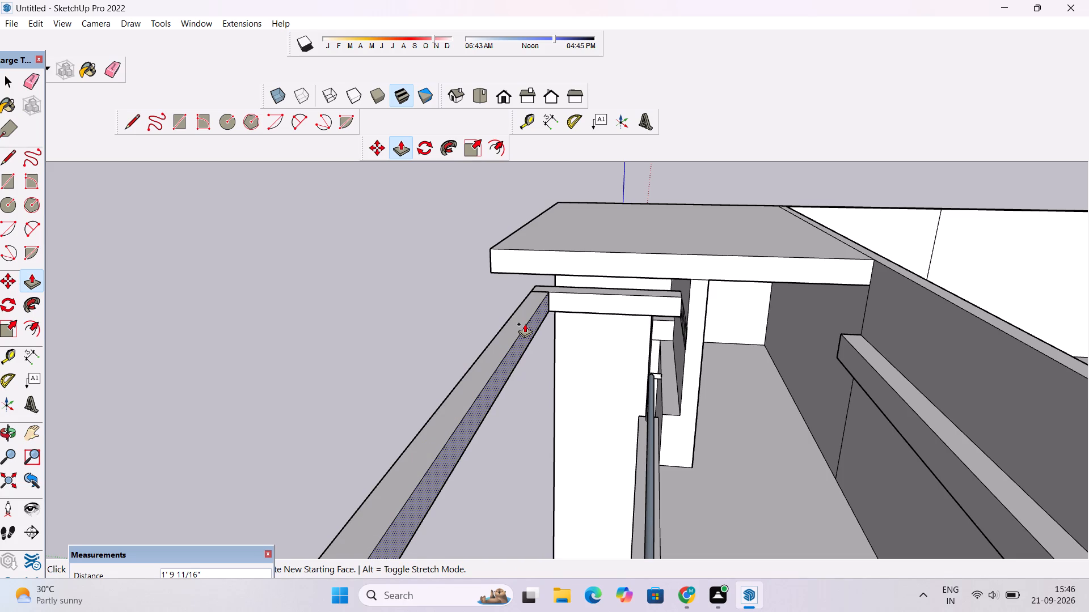
key(1)
text(.5')
key(Return)
Push/pull the inner face of the frame's short outer side beam by 1.5', matching the front beam.
key(o)
scroll(524, 324, down, 4)
drag(496, 338, 577, 345)
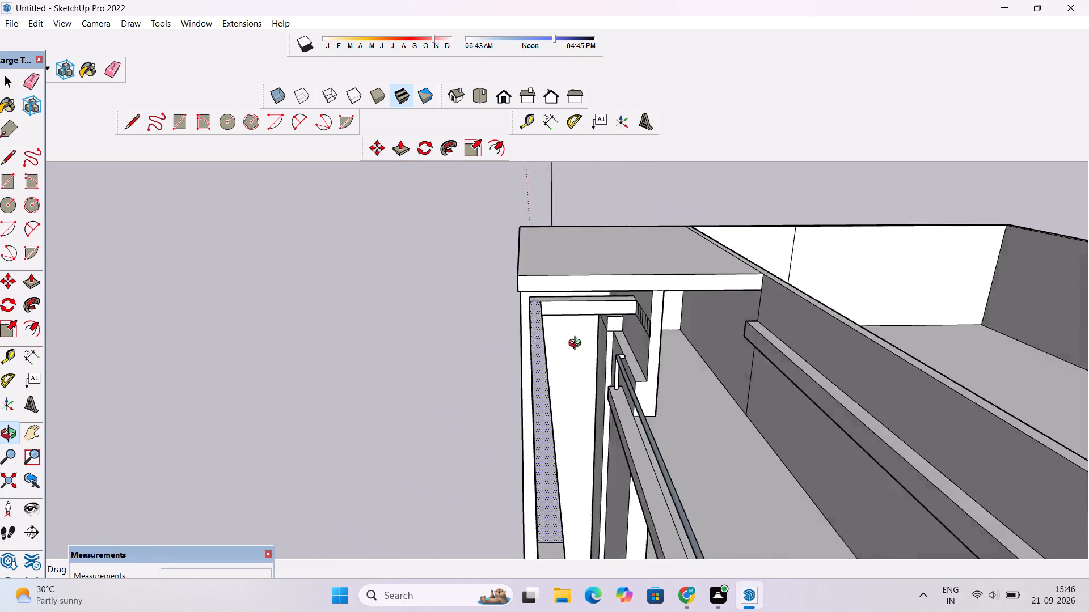
drag(577, 345, 627, 338)
scroll(610, 326, down, 4)
drag(602, 361, 841, 394)
scroll(838, 359, up, 5)
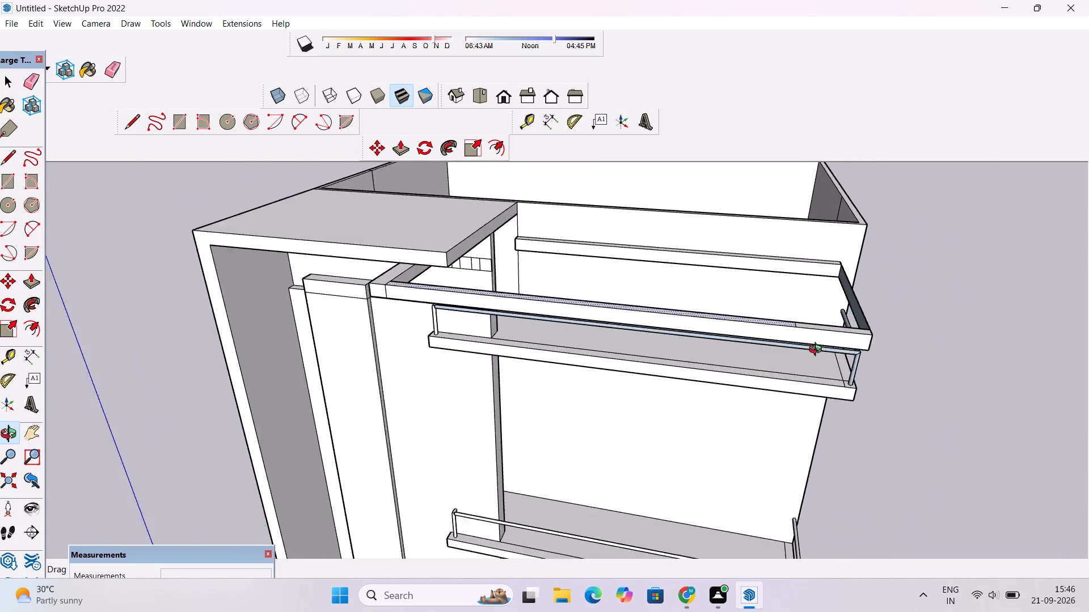
scroll(818, 351, up, 2)
shift+drag(815, 345, 666, 410)
scroll(611, 380, up, 4)
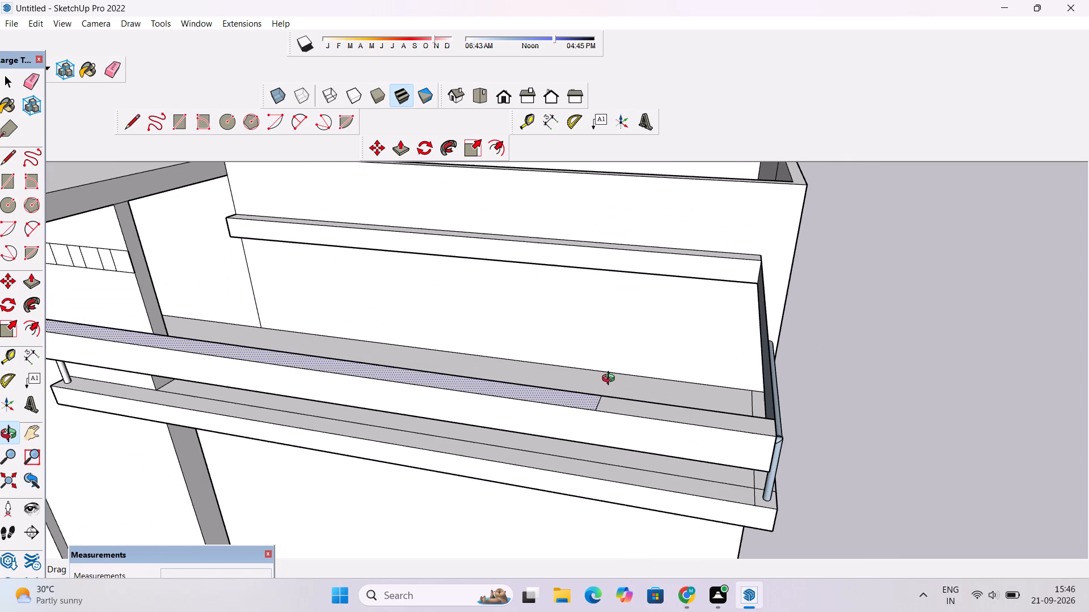
scroll(580, 356, down, 1)
shift+drag(589, 353, 594, 413)
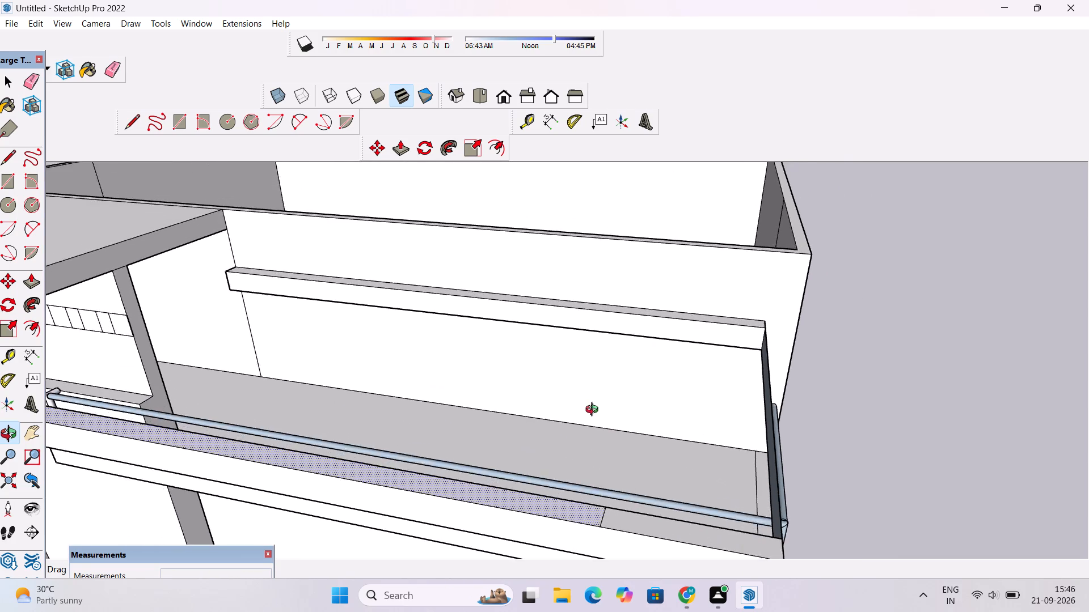
scroll(594, 411, down, 5)
drag(602, 410, 592, 452)
shift+drag(585, 492, 571, 403)
scroll(576, 393, up, 4)
drag(579, 394, 707, 443)
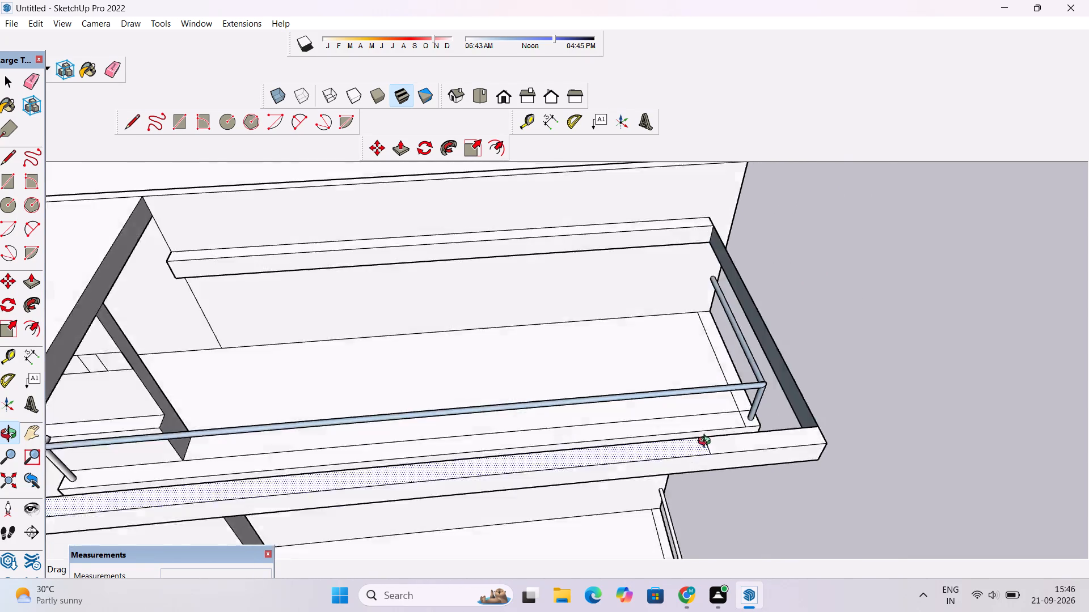
drag(707, 443, 804, 411)
shift+drag(806, 322, 737, 382)
shift+scroll(737, 382, up, 2)
shift+drag(736, 372, 668, 419)
drag(632, 387, 679, 354)
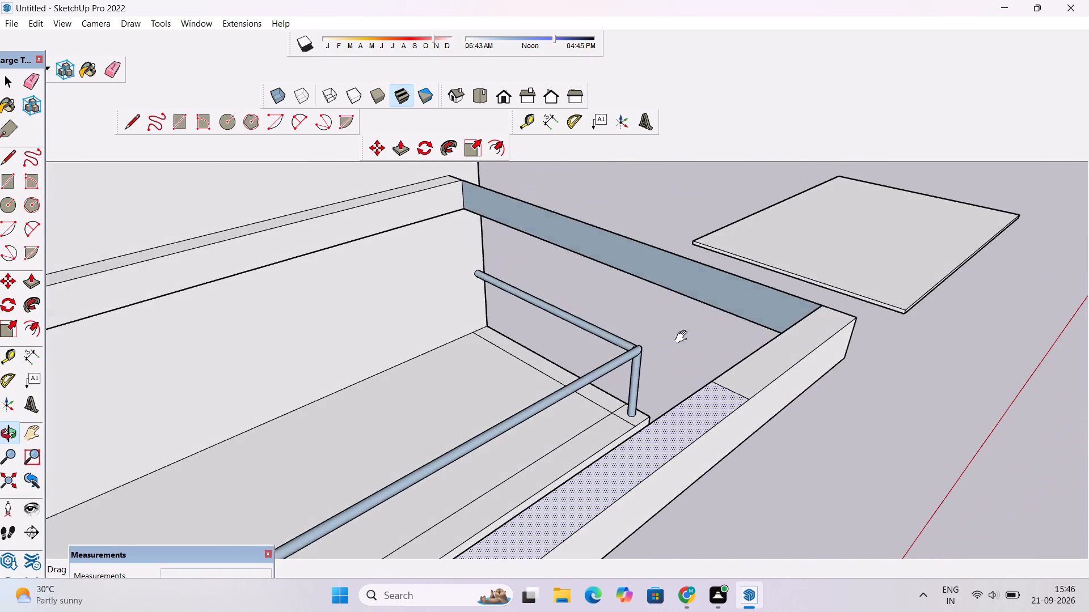
shift+drag(683, 337, 657, 422)
scroll(644, 412, up, 1)
key(p)
click(720, 322)
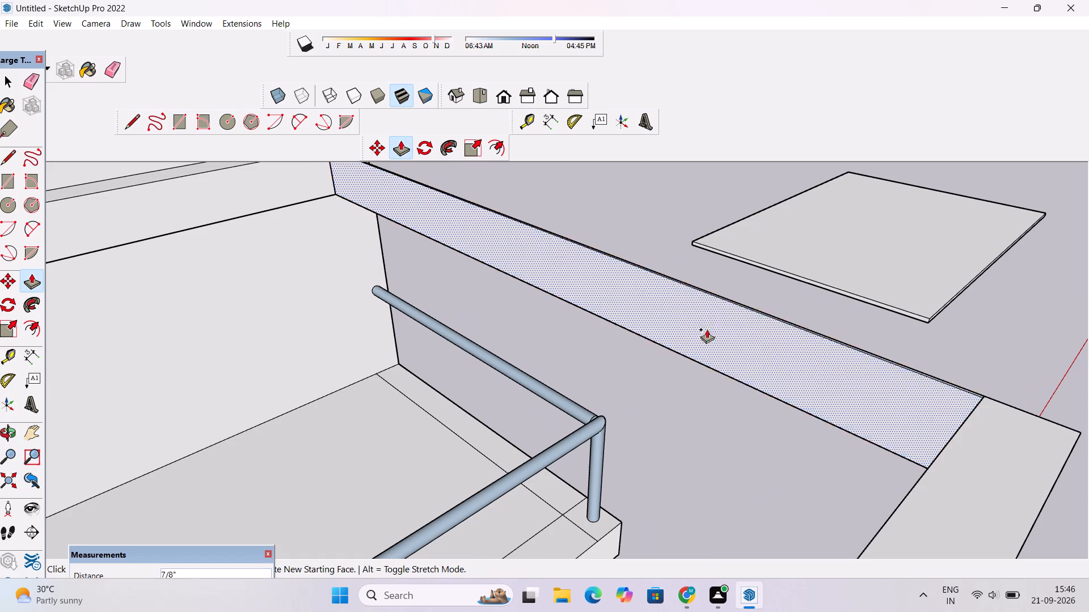
text(1.5')
key(Return)
scroll(683, 347, down, 7)
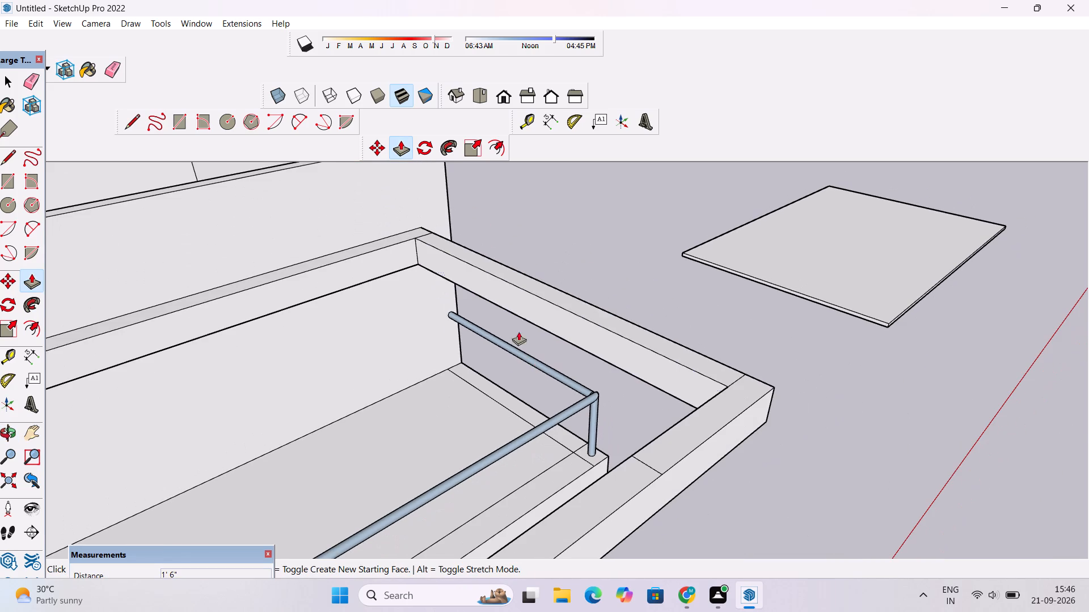
Erase the leftover seam lines on the top and outer side face where the side beam meets the wall beam.
key(o)
drag(533, 282, 454, 312)
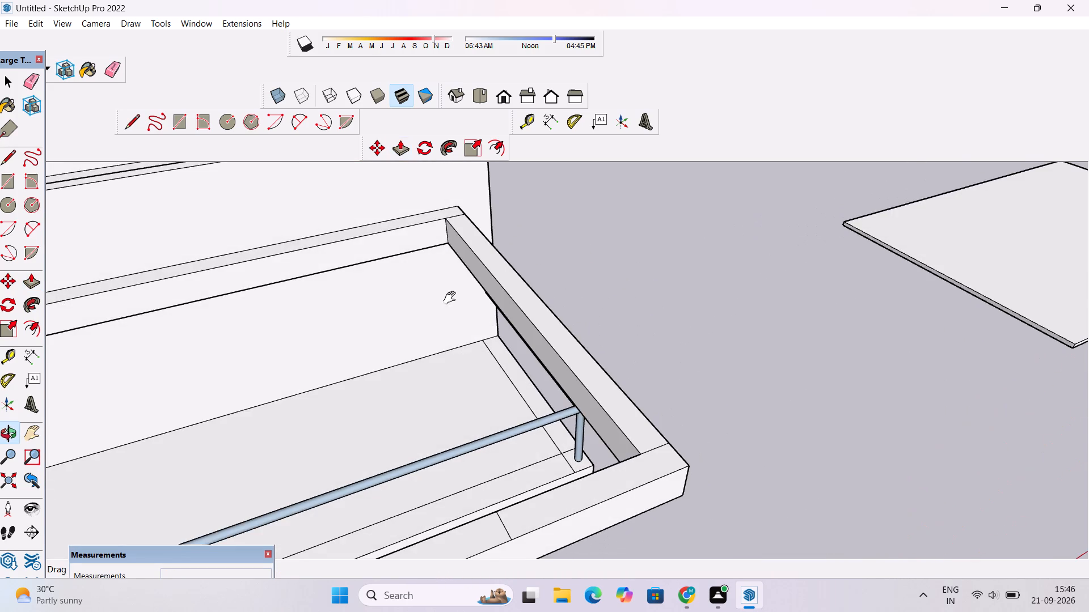
shift+drag(452, 298, 434, 314)
scroll(425, 304, up, 1)
key(e)
scroll(453, 210, up, 7)
drag(434, 231, 433, 252)
key(o)
drag(506, 266, 298, 229)
scroll(354, 237, down, 2)
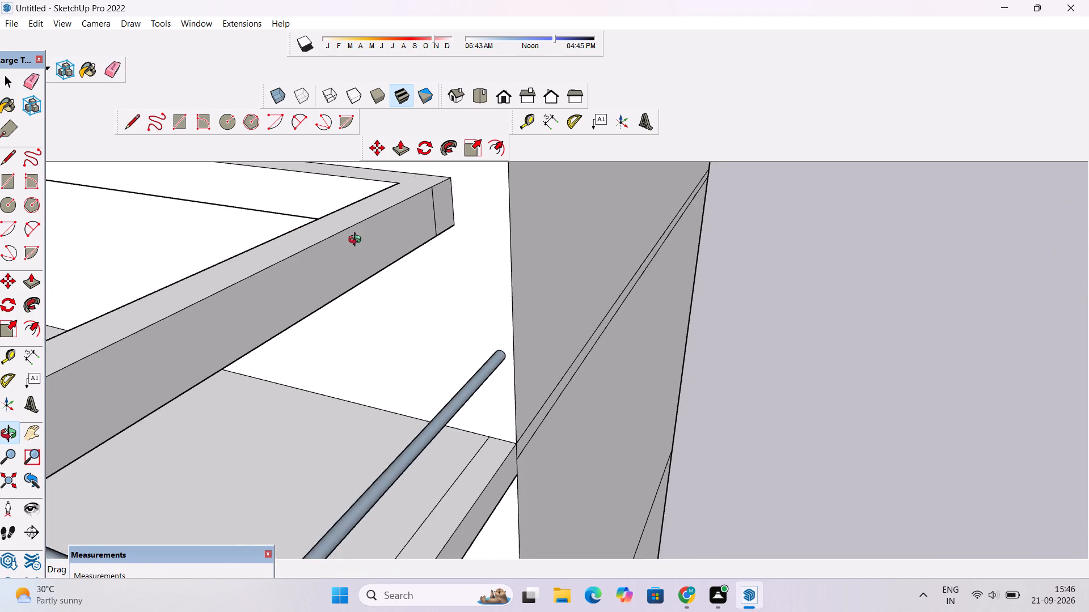
scroll(357, 241, down, 2)
drag(387, 254, 407, 283)
shift+drag(407, 276, 411, 294)
scroll(394, 234, up, 3)
key(e)
scroll(394, 232, up, 3)
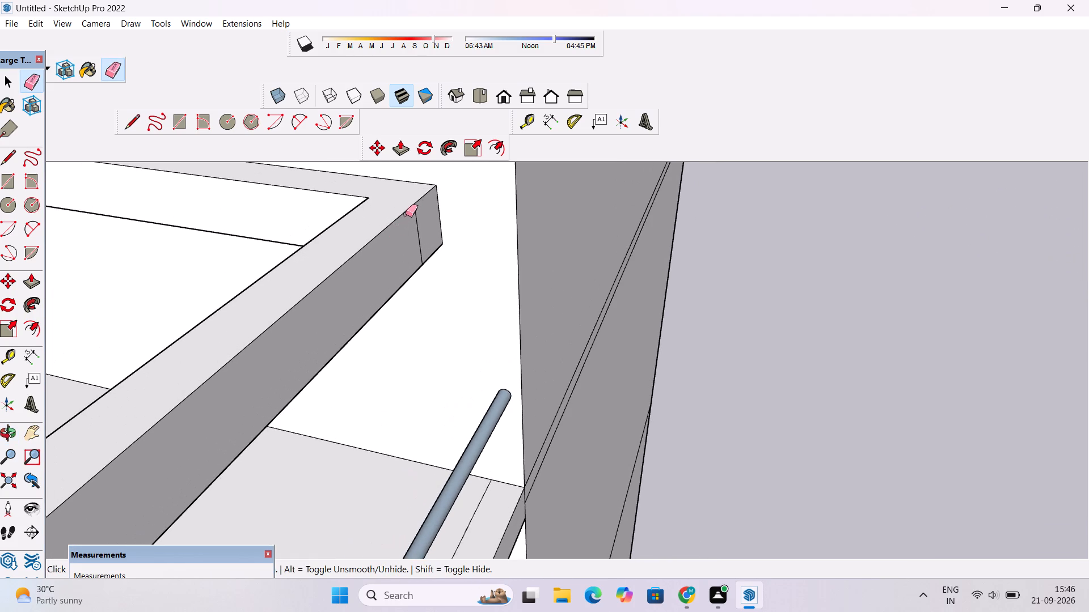
drag(425, 216, 414, 232)
Erase the seam lines at the frame's outer front corner and the cross line on top of the front beam.
scroll(414, 233, down, 12)
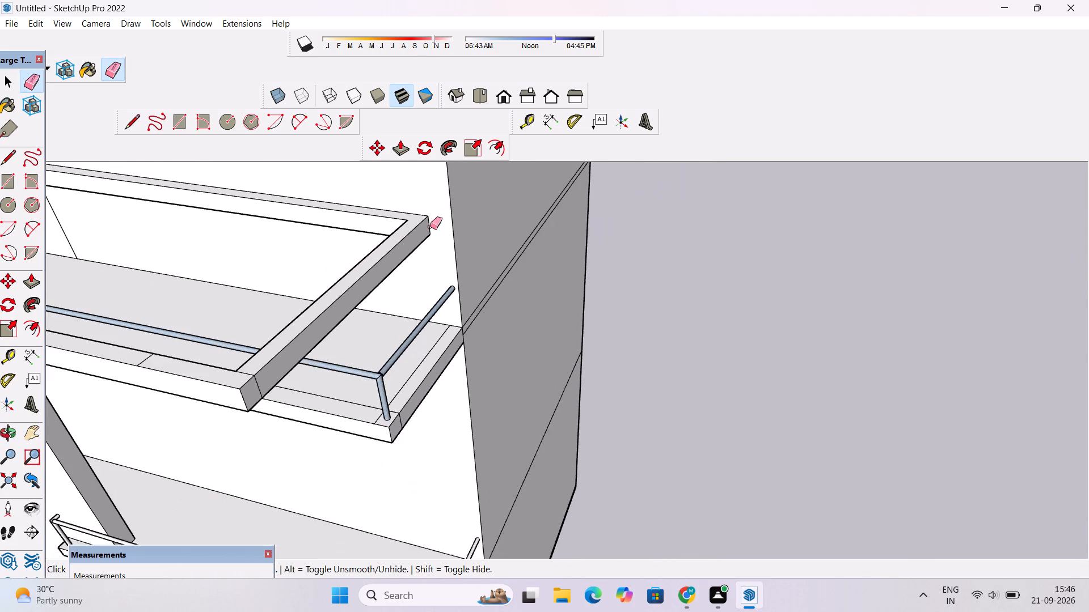
scroll(430, 227, down, 5)
scroll(295, 313, up, 8)
drag(326, 329, 324, 339)
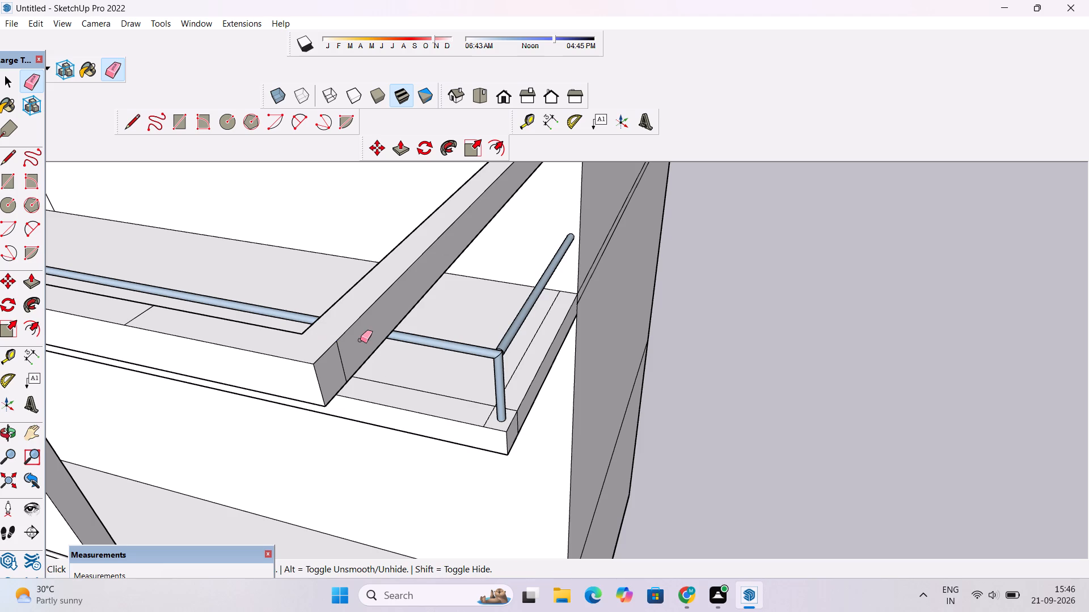
drag(357, 344, 335, 360)
drag(138, 309, 142, 321)
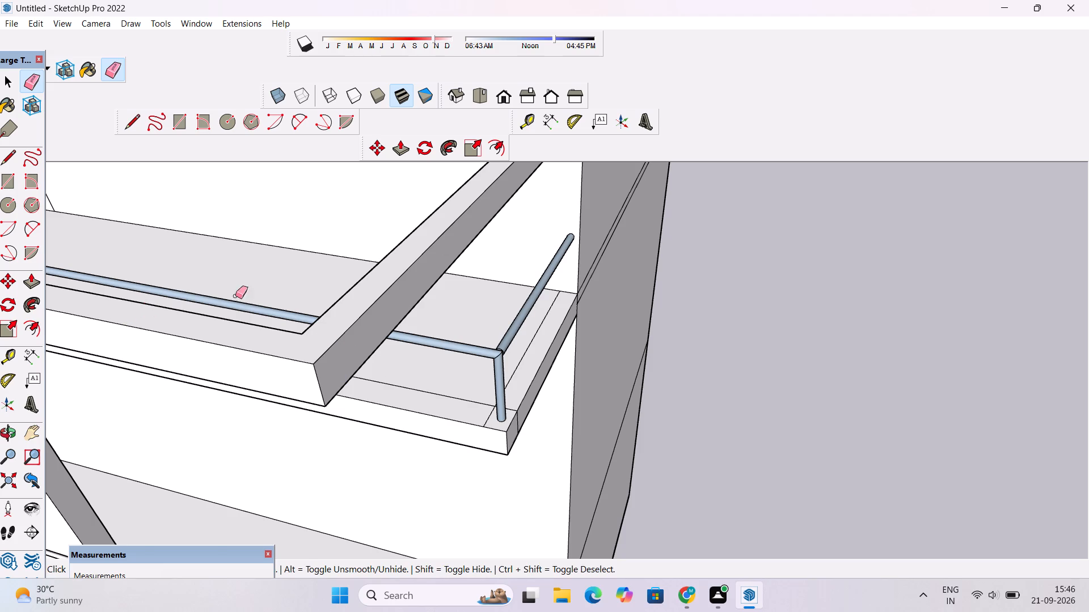
Erase the seam lines on the frame's underside at both side-beam corners and across the front beam.
scroll(235, 296, down, 13)
key(o)
drag(268, 335, 337, 155)
scroll(301, 218, up, 6)
drag(310, 205, 315, 182)
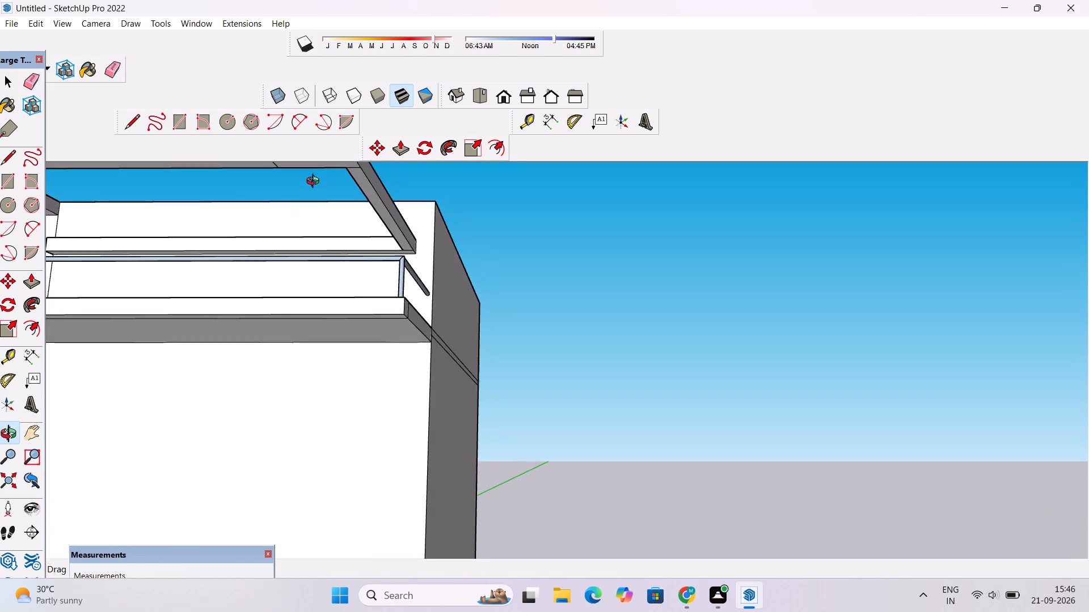
shift+drag(315, 182, 349, 284)
scroll(356, 280, up, 3)
drag(357, 275, 343, 217)
shift+drag(345, 212, 360, 265)
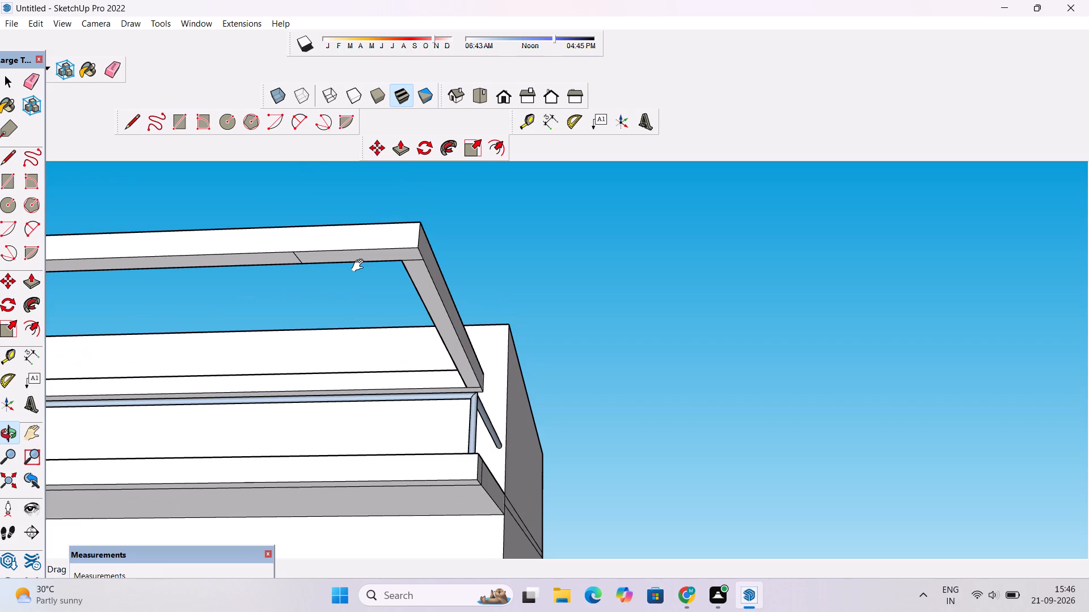
scroll(399, 295, up, 4)
click(401, 303)
key(e)
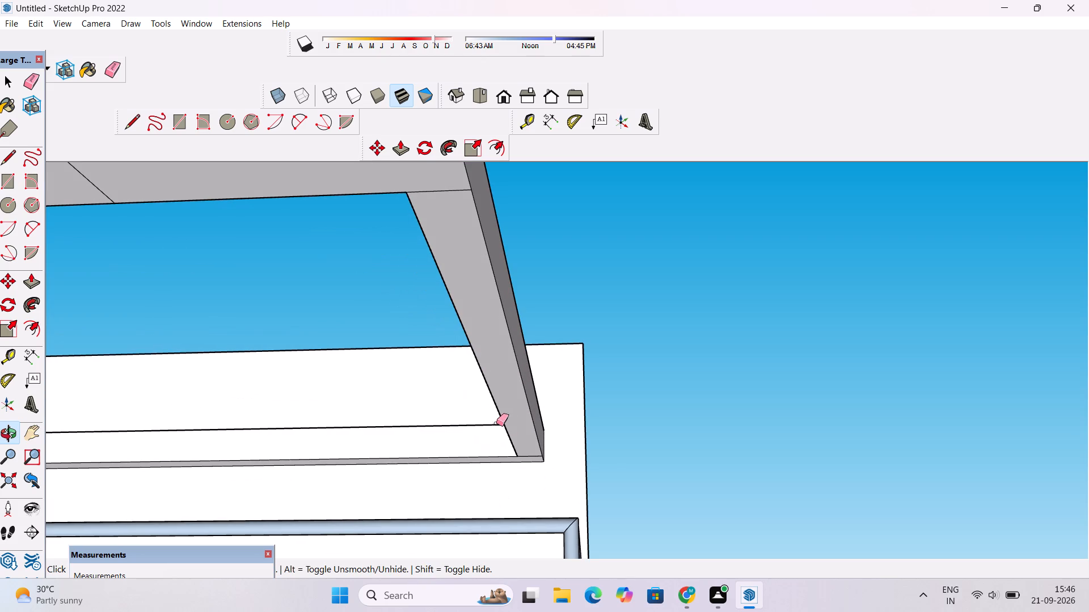
scroll(503, 431, up, 6)
drag(531, 460, 534, 465)
scroll(534, 465, down, 11)
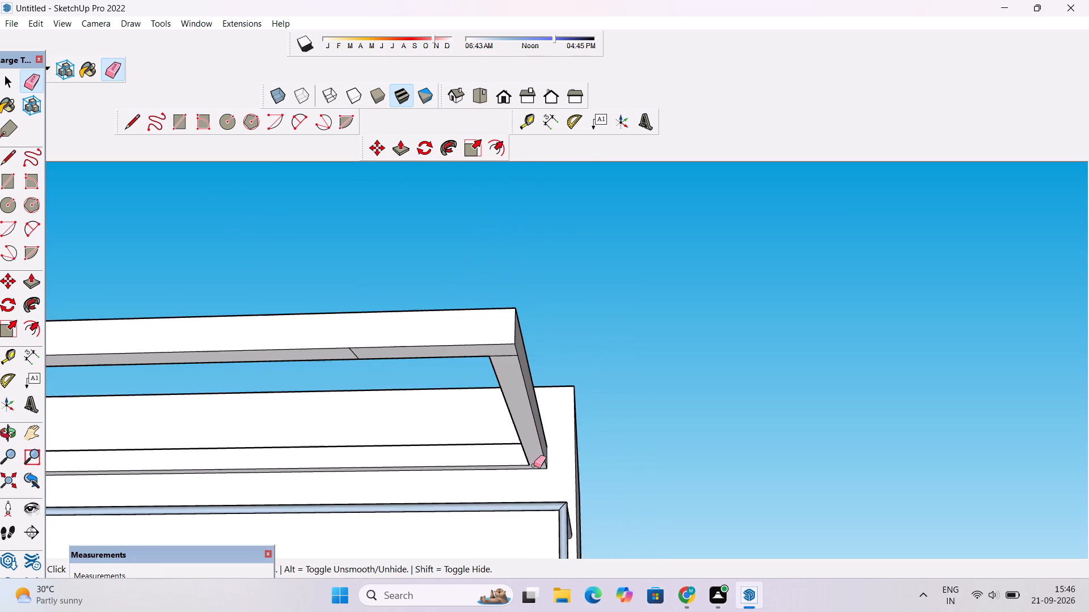
scroll(514, 354, up, 4)
drag(506, 342, 508, 361)
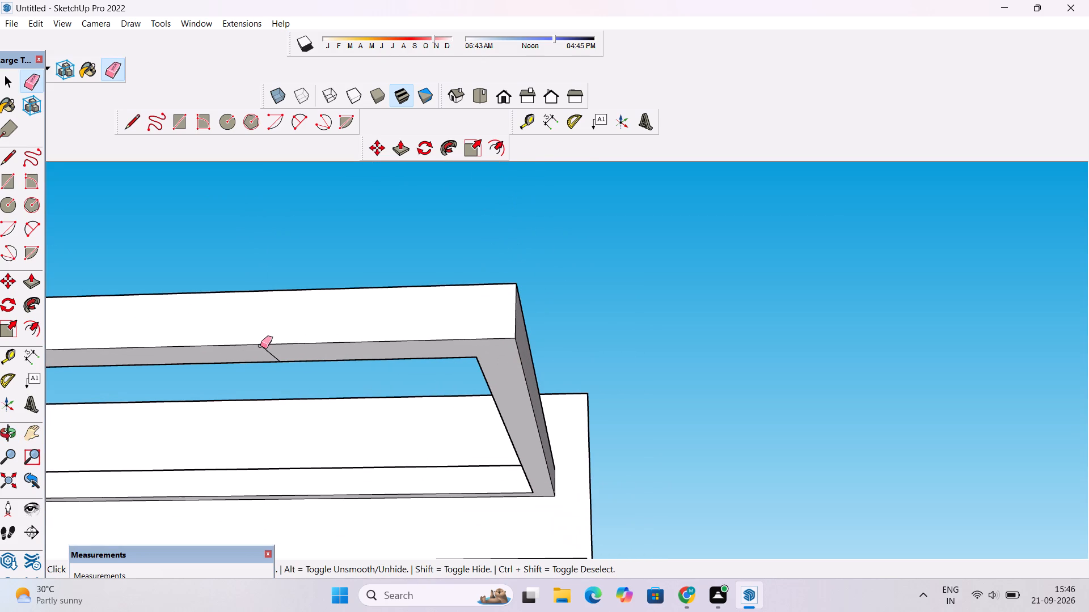
click(260, 346)
key(ctrl+z)
scroll(265, 350, up, 3)
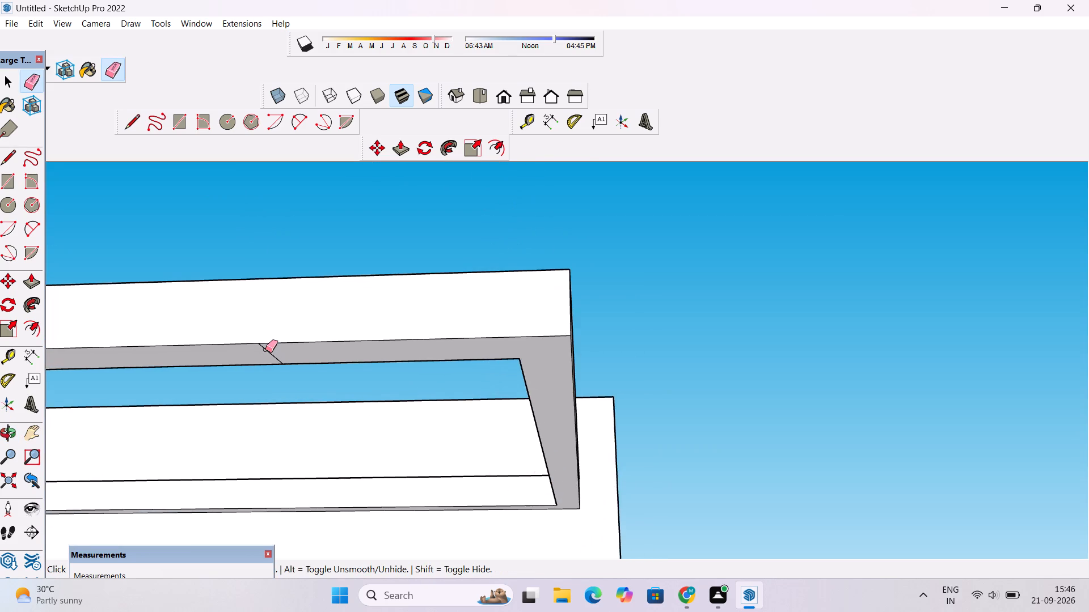
click(266, 350)
scroll(271, 350, down, 14)
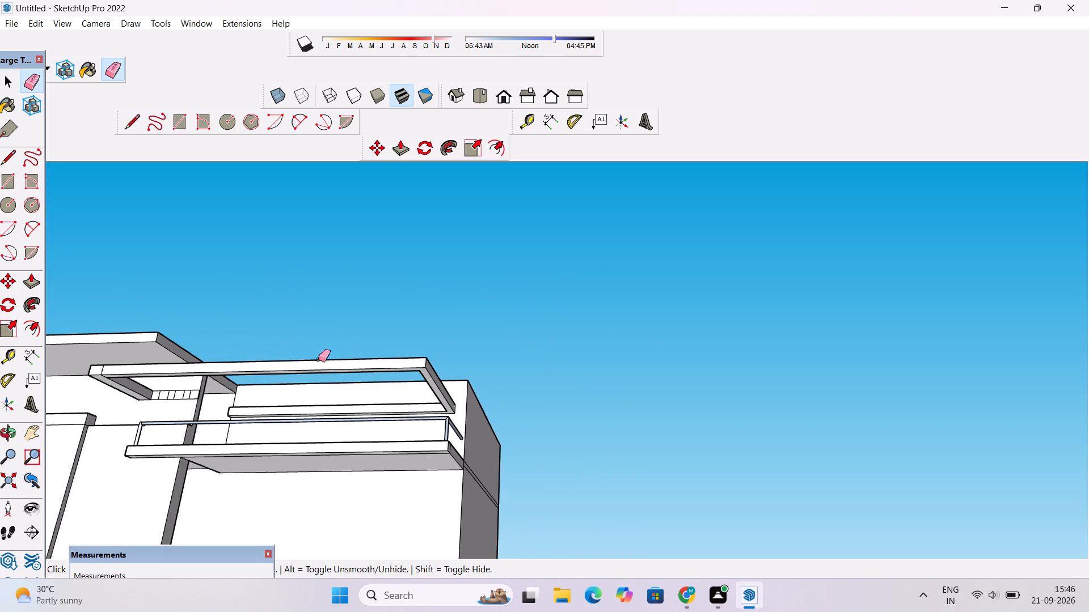
Erase the seam lines on the front face, underside and top of the frame's corner beside the roof canopy.
scroll(90, 379, up, 17)
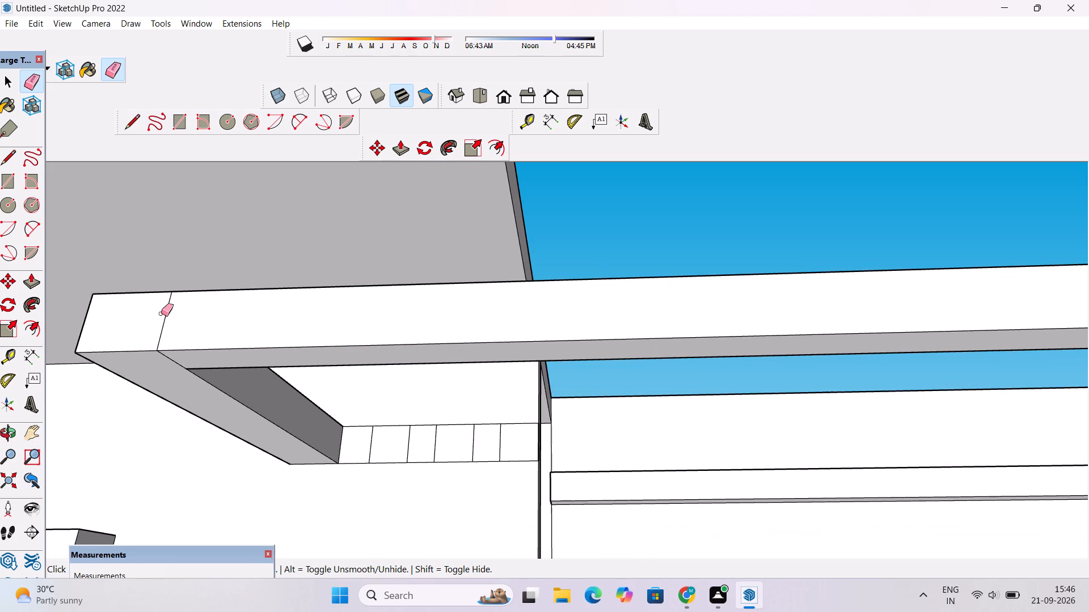
click(183, 313)
drag(179, 301, 171, 305)
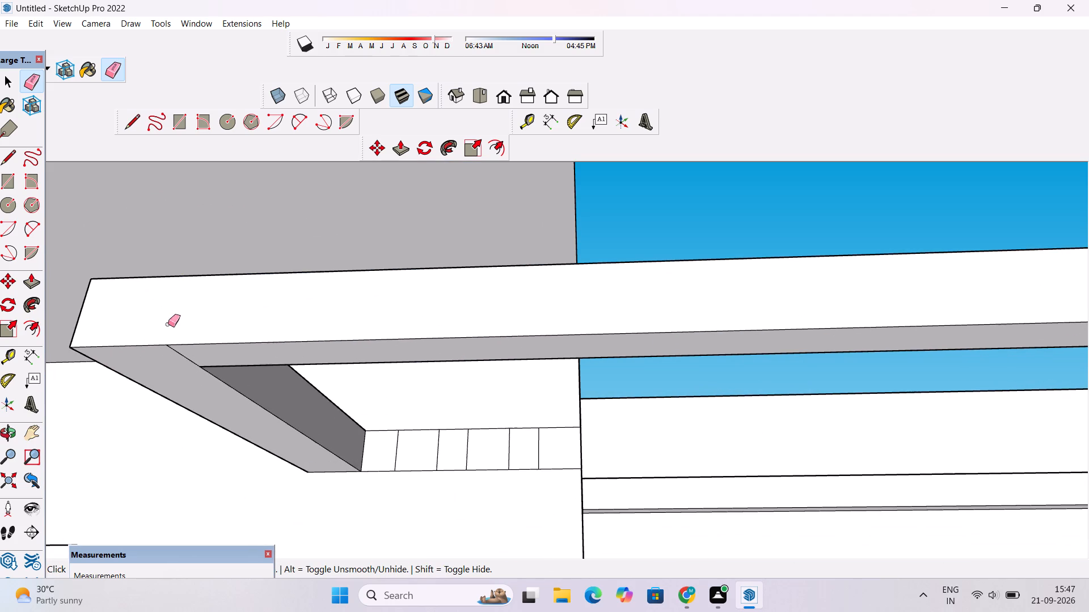
click(179, 352)
key(o)
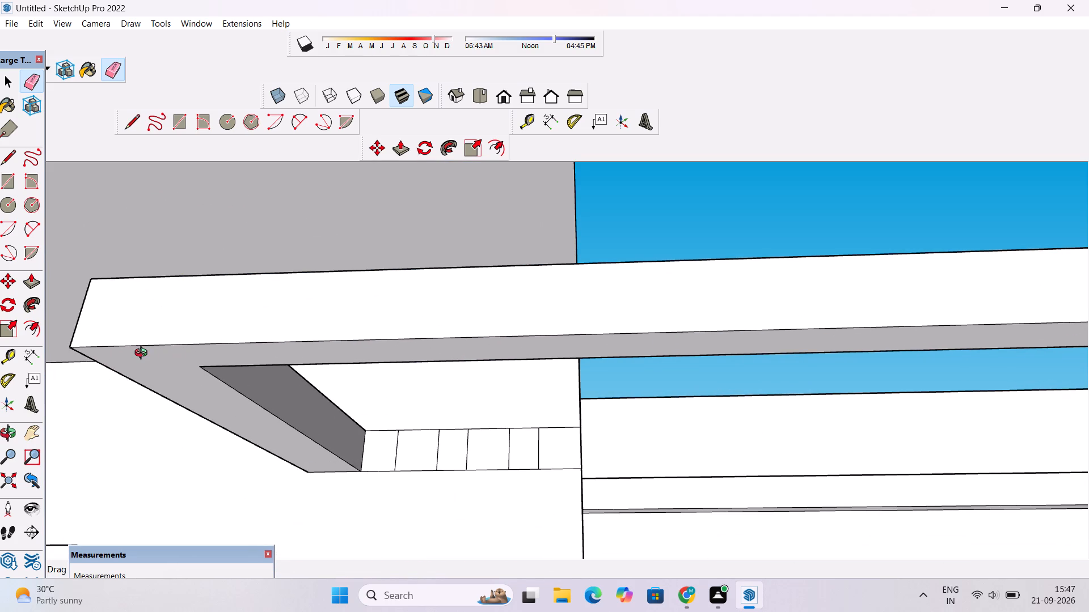
scroll(143, 354, down, 5)
drag(141, 288, 125, 380)
drag(67, 351, 73, 529)
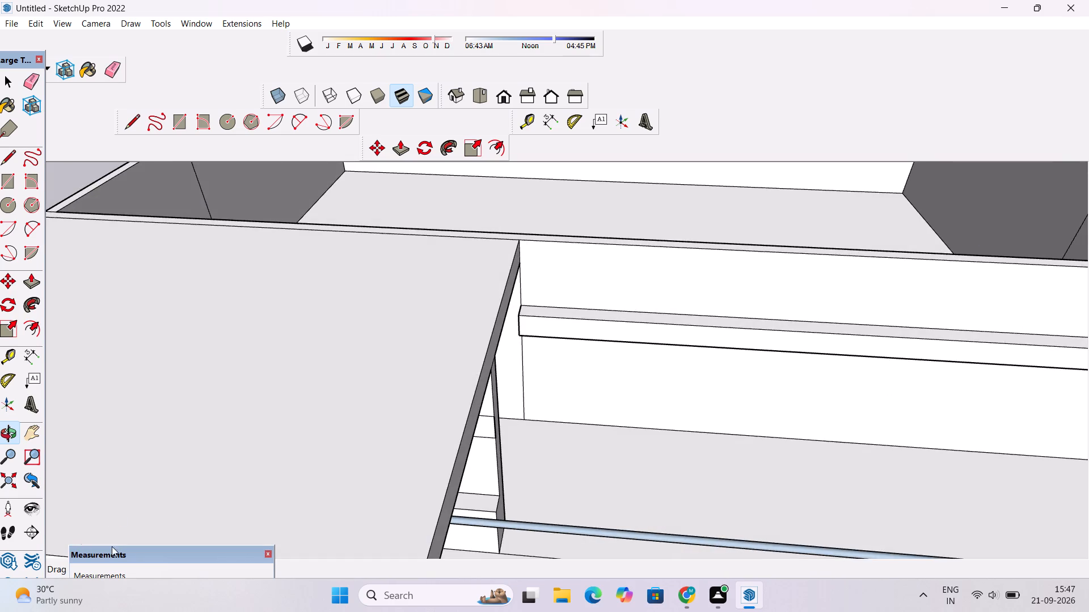
scroll(124, 393, down, 9)
scroll(170, 499, up, 3)
drag(174, 524, 165, 469)
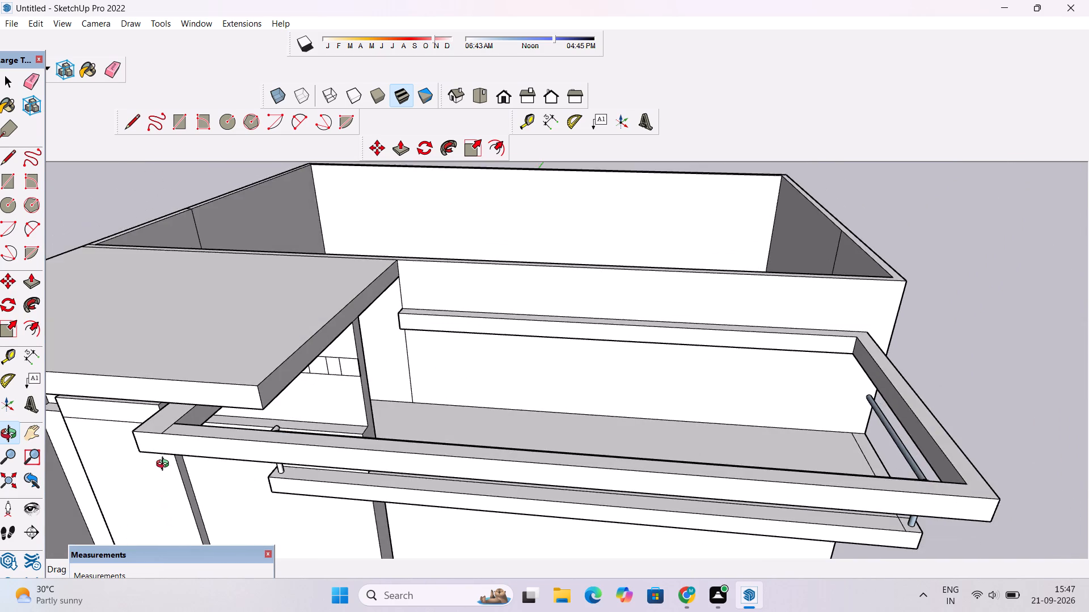
scroll(165, 465, up, 6)
key(e)
scroll(183, 404, up, 6)
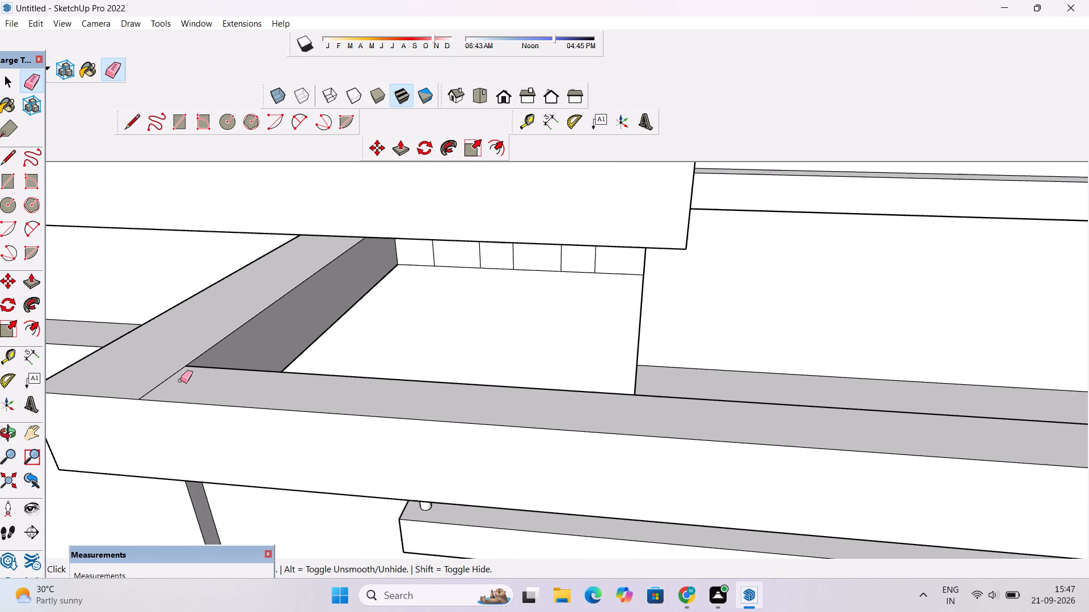
drag(163, 363, 169, 381)
Examine the cleaned beam frame around the upper balcony from several angles, including the marked wall strips beside the roof canopy.
scroll(169, 381, down, 7)
key(o)
drag(170, 375, 170, 381)
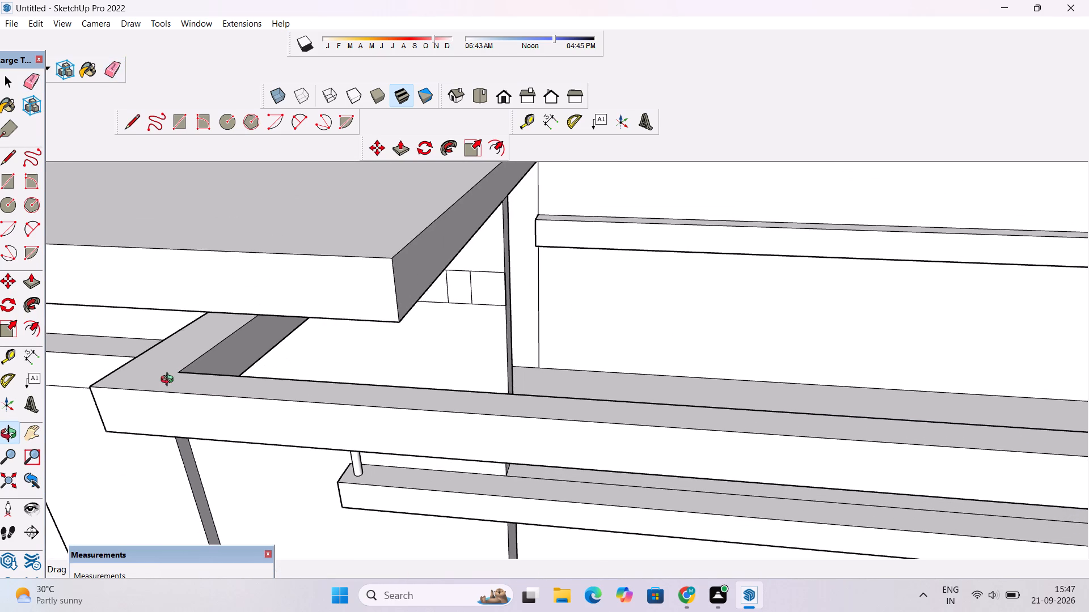
drag(170, 381, 169, 398)
scroll(169, 398, down, 4)
shift+drag(177, 415, 166, 395)
scroll(166, 395, down, 6)
drag(143, 438, 698, 292)
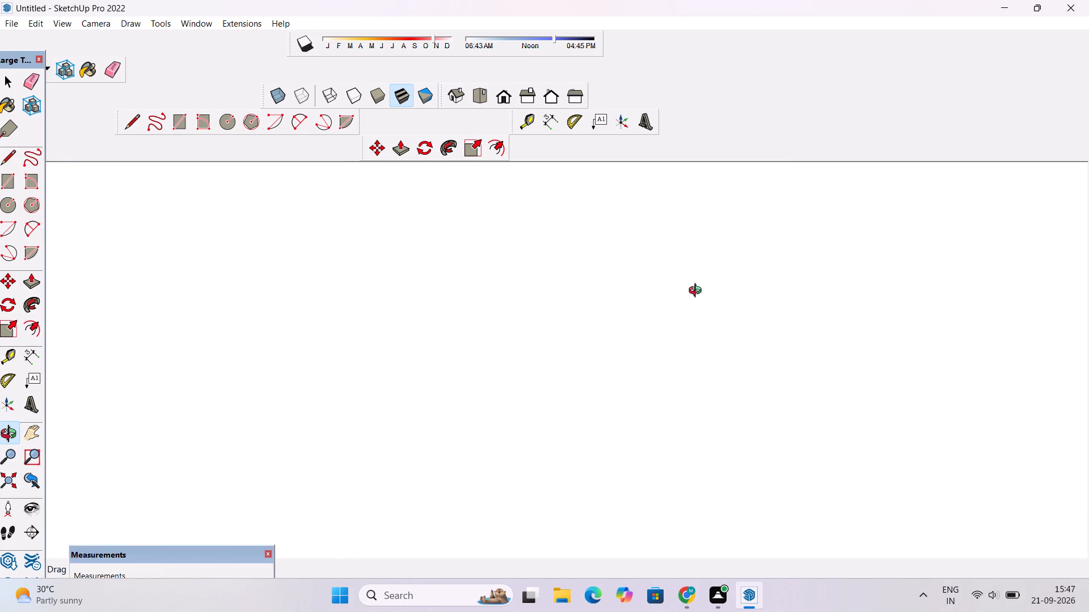
drag(698, 292, 264, 322)
scroll(261, 322, down, 5)
scroll(263, 375, up, 2)
drag(255, 383, 233, 430)
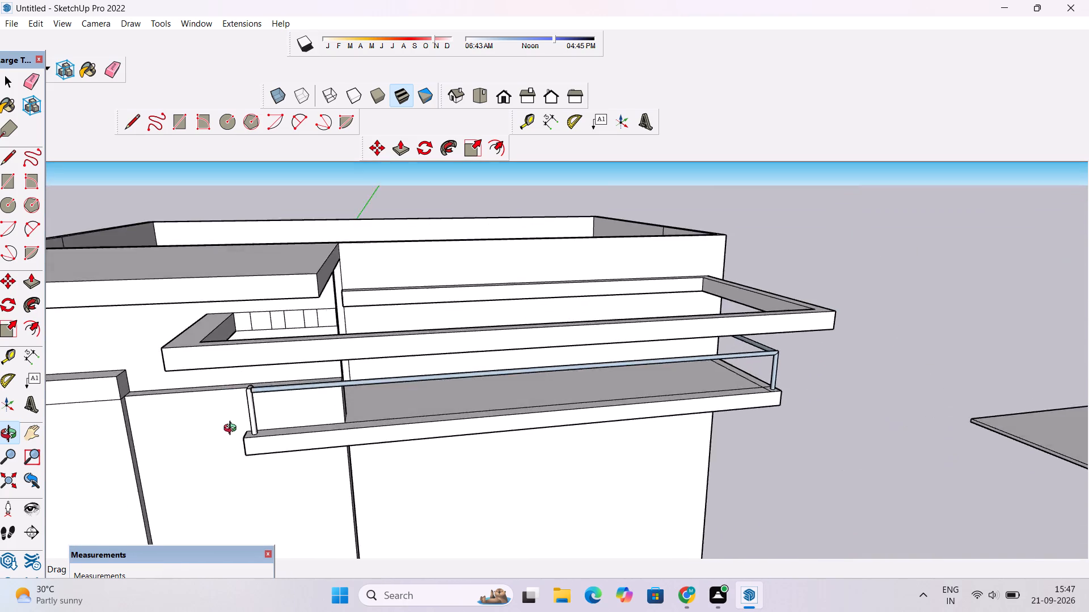
drag(233, 430, 201, 428)
scroll(201, 422, down, 3)
shift+drag(377, 369, 346, 369)
scroll(346, 369, up, 3)
drag(346, 369, 348, 377)
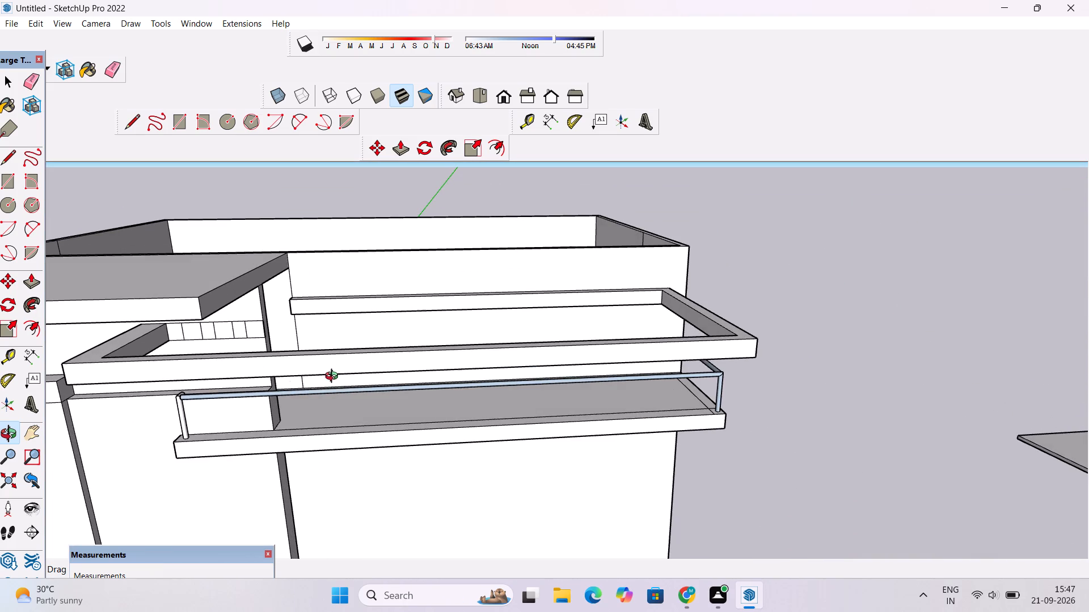
scroll(217, 363, up, 4)
shift+drag(205, 363, 275, 368)
scroll(201, 316, up, 3)
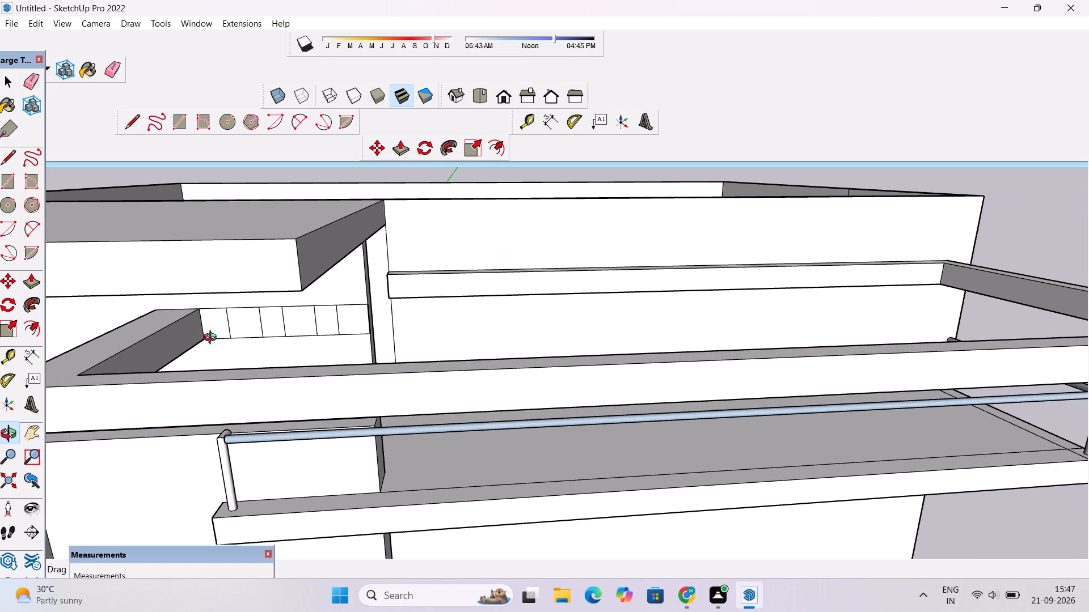
drag(220, 343, 183, 349)
drag(181, 350, 228, 355)
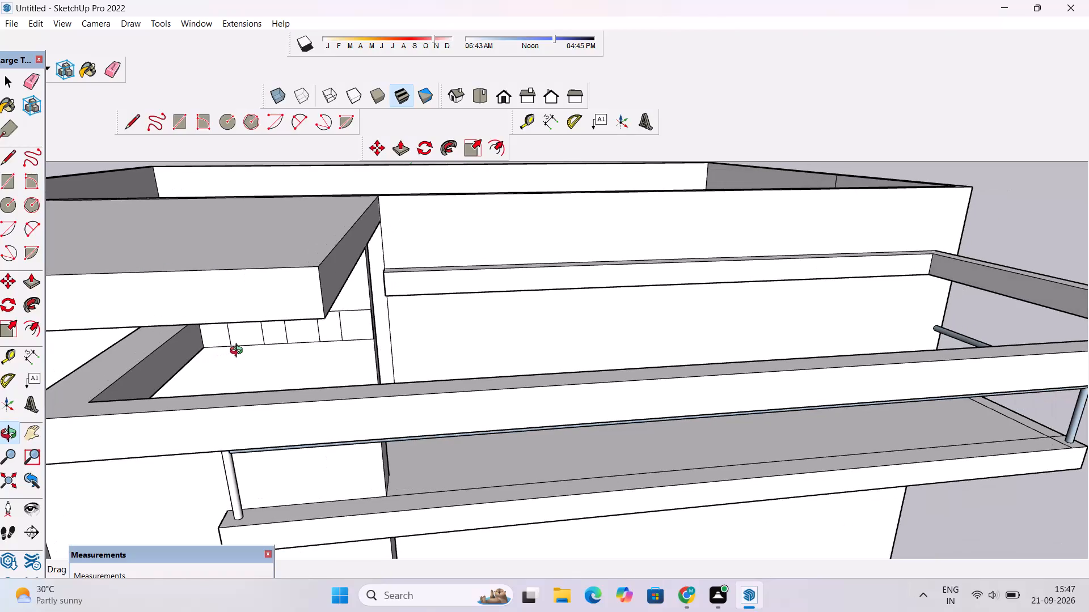
scroll(235, 352, down, 1)
shift+drag(244, 352, 294, 356)
drag(294, 362, 294, 355)
drag(316, 359, 315, 384)
drag(315, 384, 294, 356)
shift+click(294, 356)
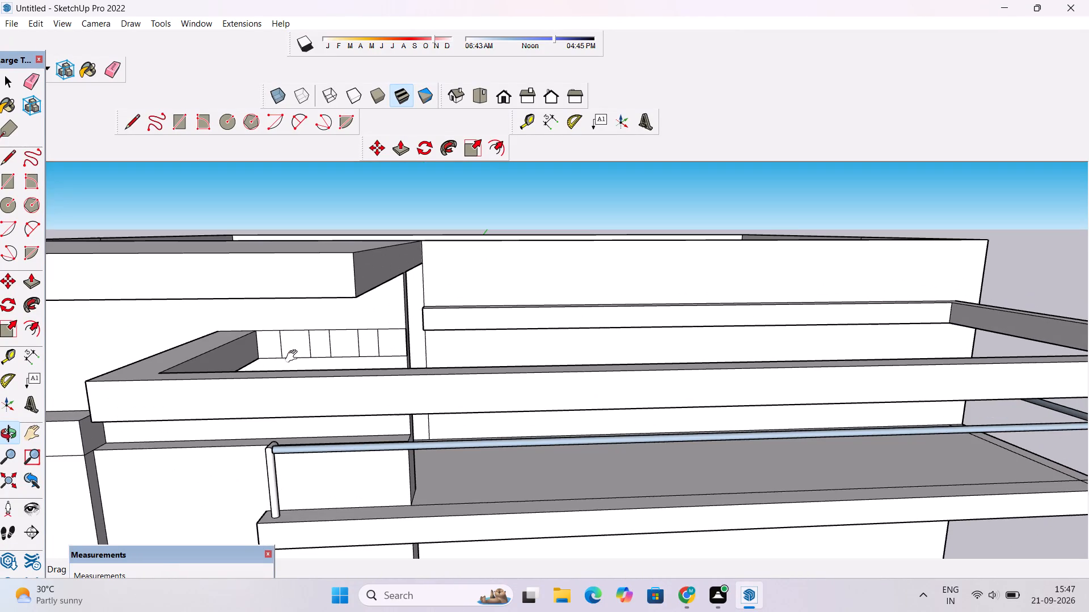
Push/Pull the three marked rectangles on the wall beside the canopy out 13' 6" to the frame's front beam as slats.
key(p)
click(296, 345)
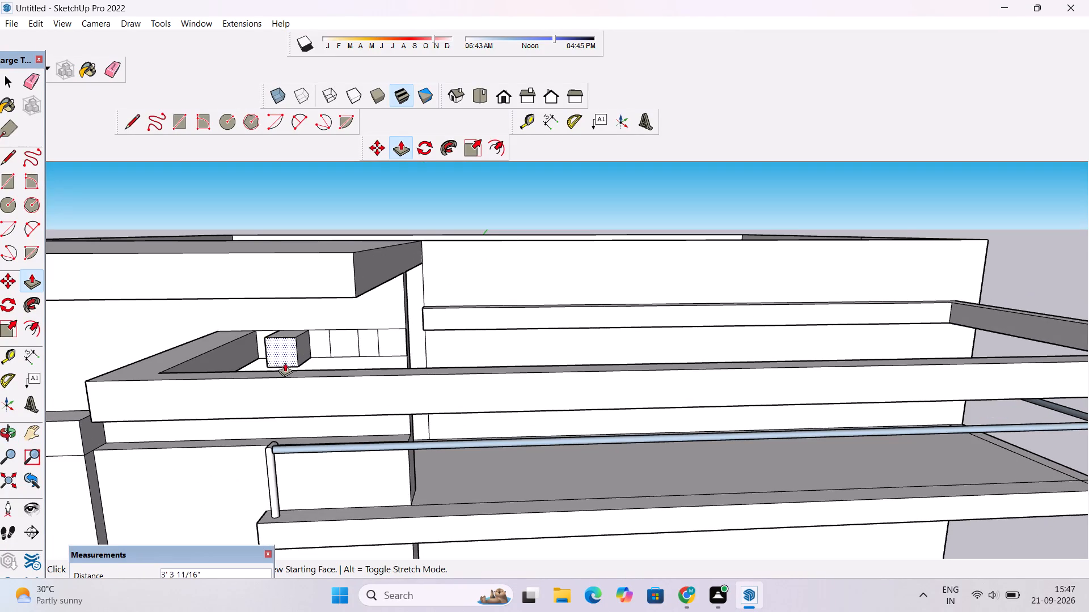
scroll(237, 368, up, 4)
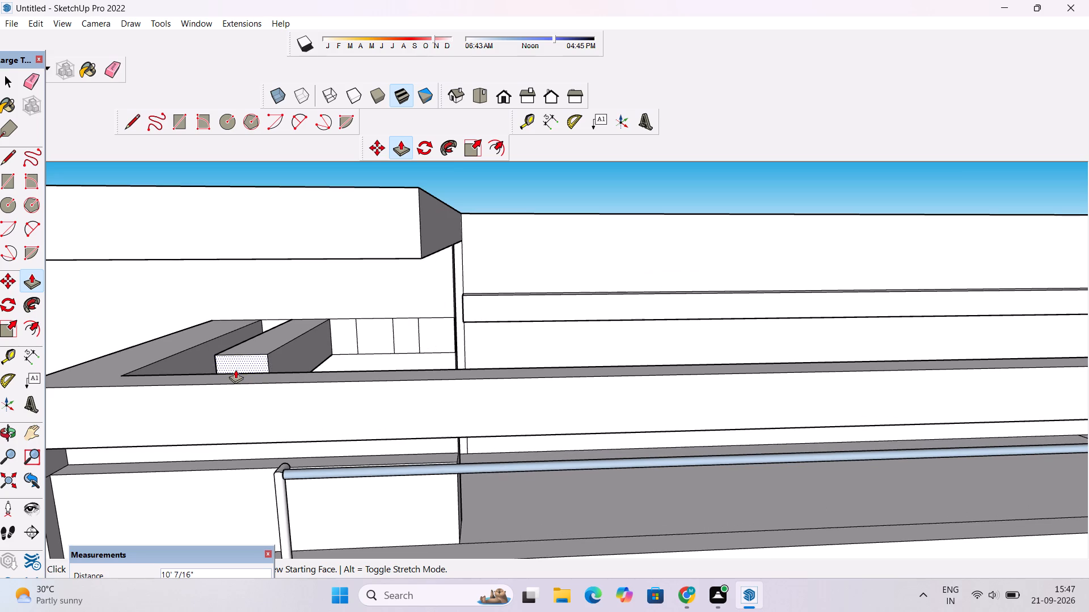
click(233, 372)
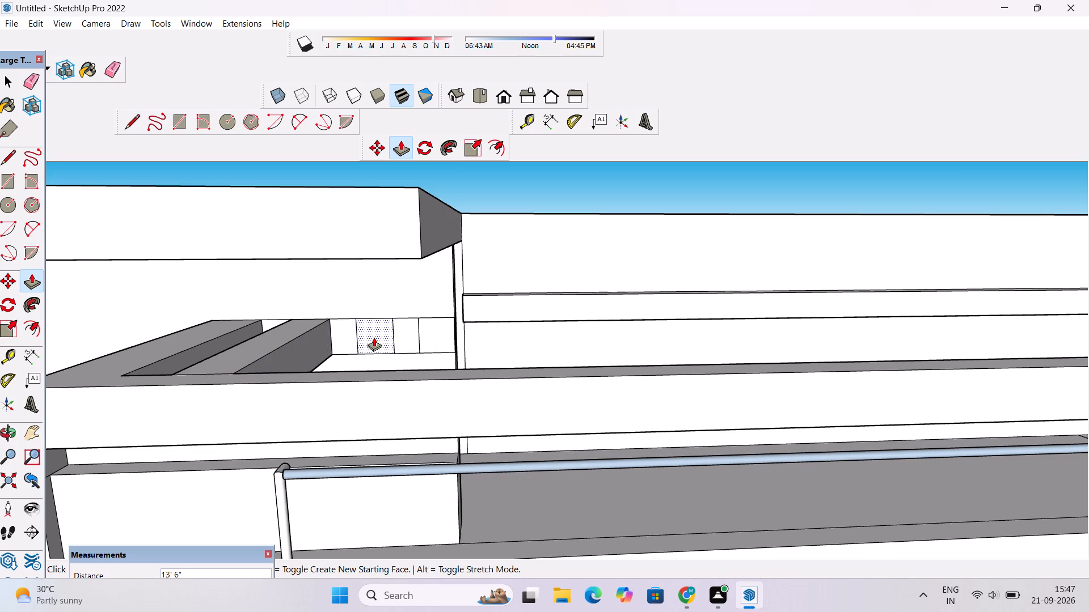
click(374, 337)
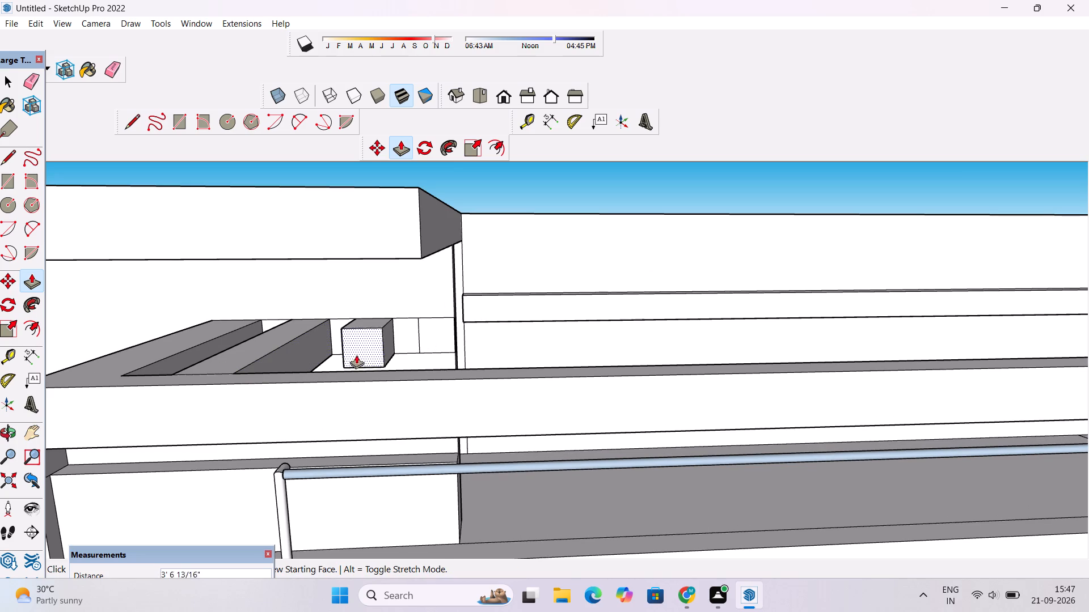
click(288, 369)
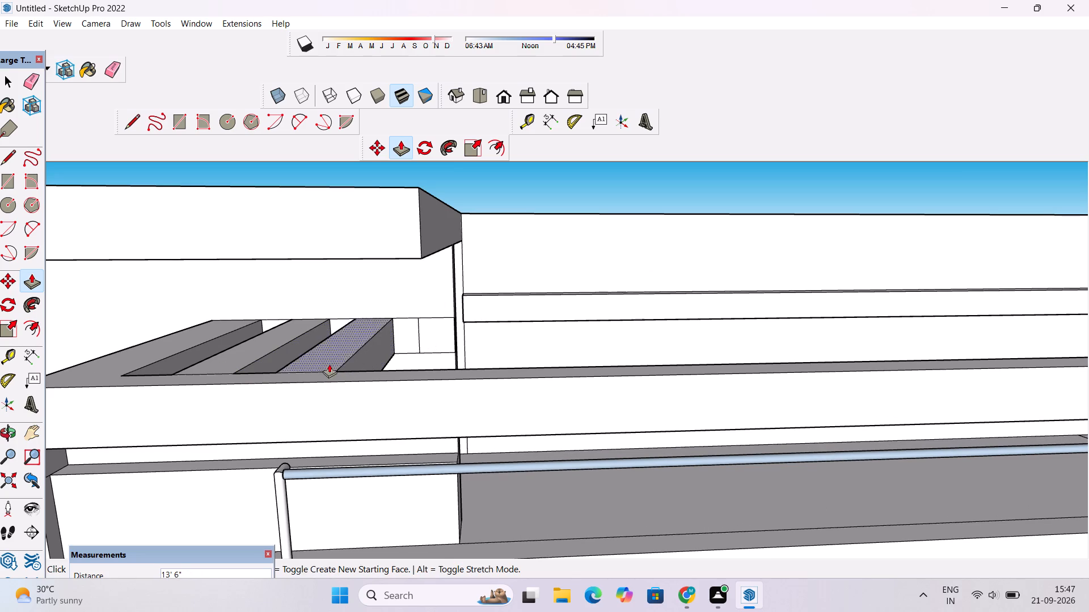
click(440, 333)
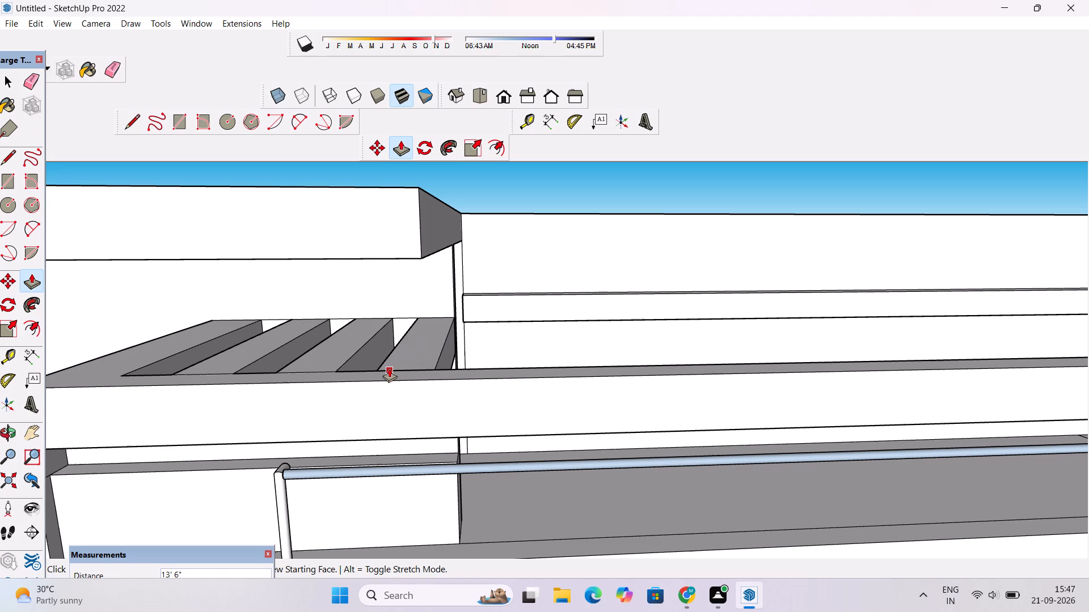
click(389, 368)
Examine the slats beside the canopy and the wall beam above the upper balcony from several angles.
key(o)
drag(468, 371, 204, 352)
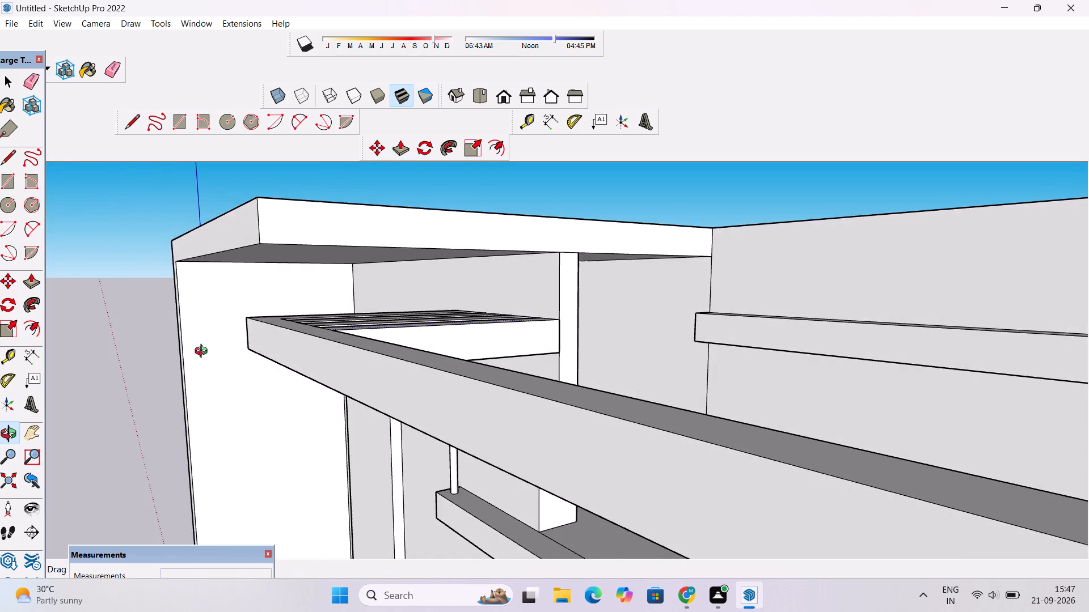
scroll(204, 352, down, 6)
drag(255, 353, 439, 397)
scroll(449, 382, down, 5)
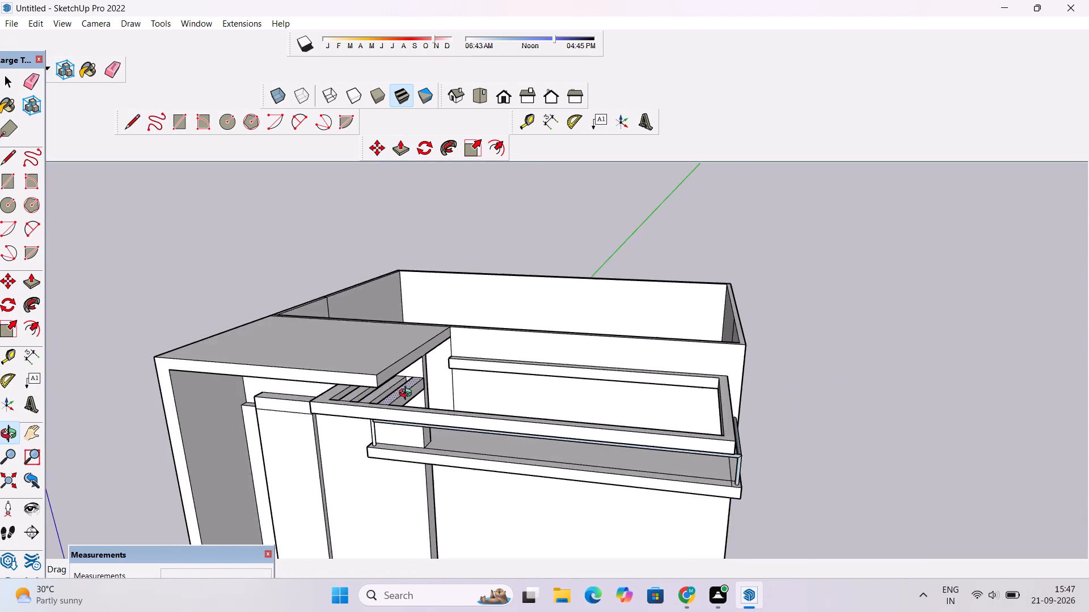
drag(407, 395, 514, 378)
scroll(462, 392, up, 2)
shift+drag(462, 393, 376, 393)
scroll(357, 398, up, 3)
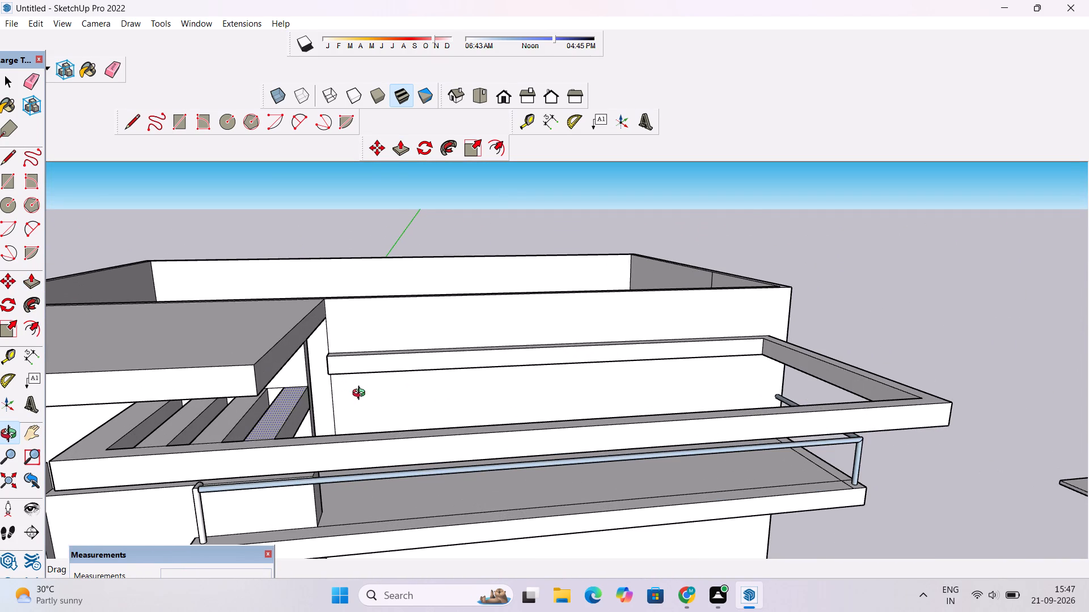
scroll(336, 392, up, 9)
drag(328, 389, 392, 384)
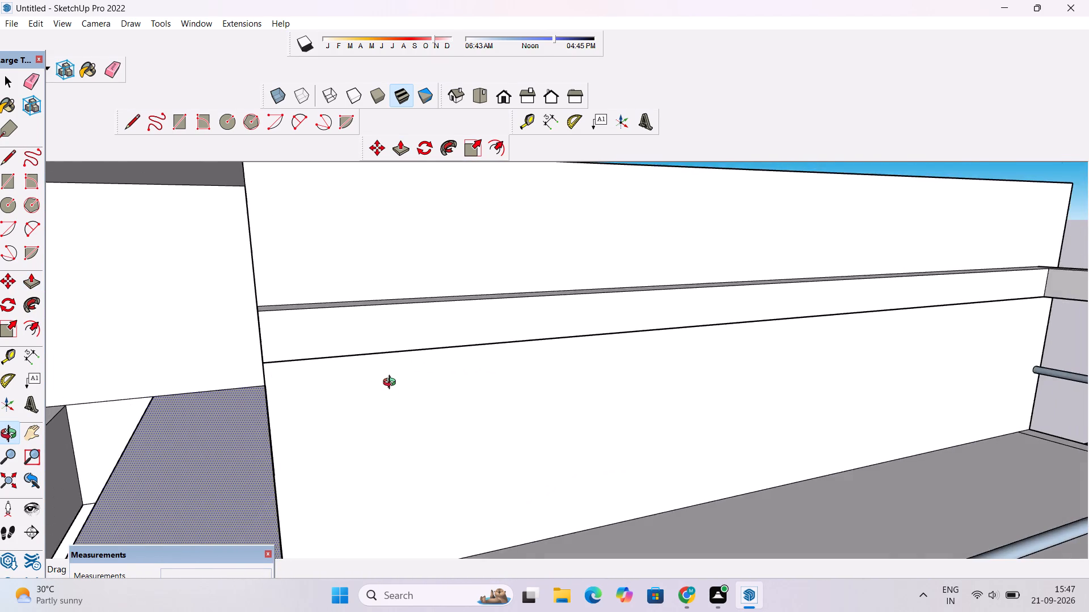
drag(392, 384, 290, 367)
scroll(288, 363, down, 4)
drag(295, 372, 332, 375)
shift+drag(339, 369, 288, 362)
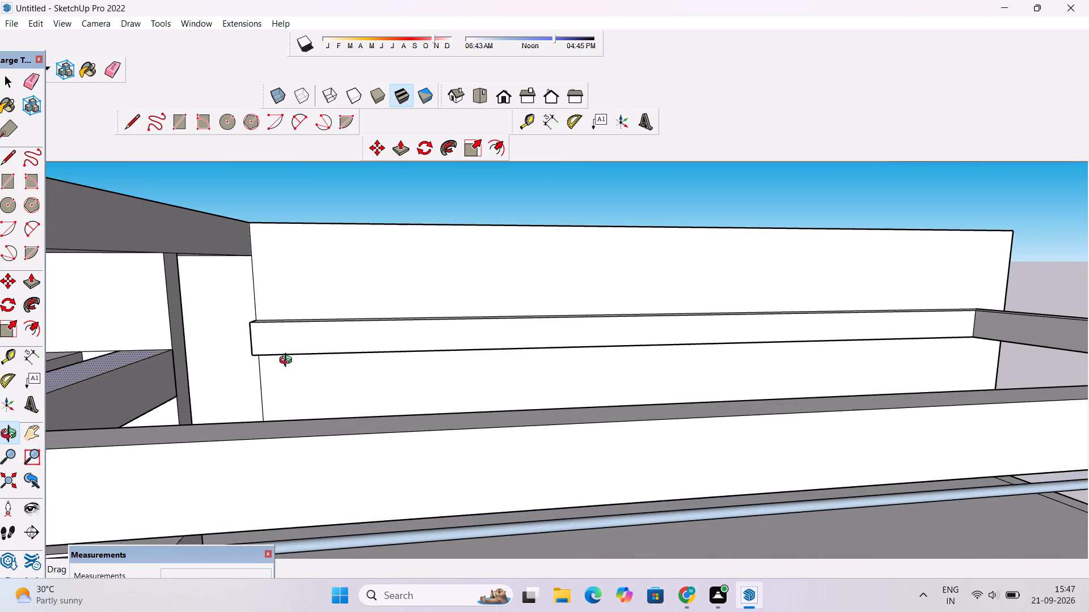
scroll(288, 362, down, 3)
drag(288, 363, 288, 395)
scroll(281, 384, up, 2)
shift+drag(313, 381, 322, 384)
shift+scroll(322, 384, down, 4)
drag(304, 390, 308, 309)
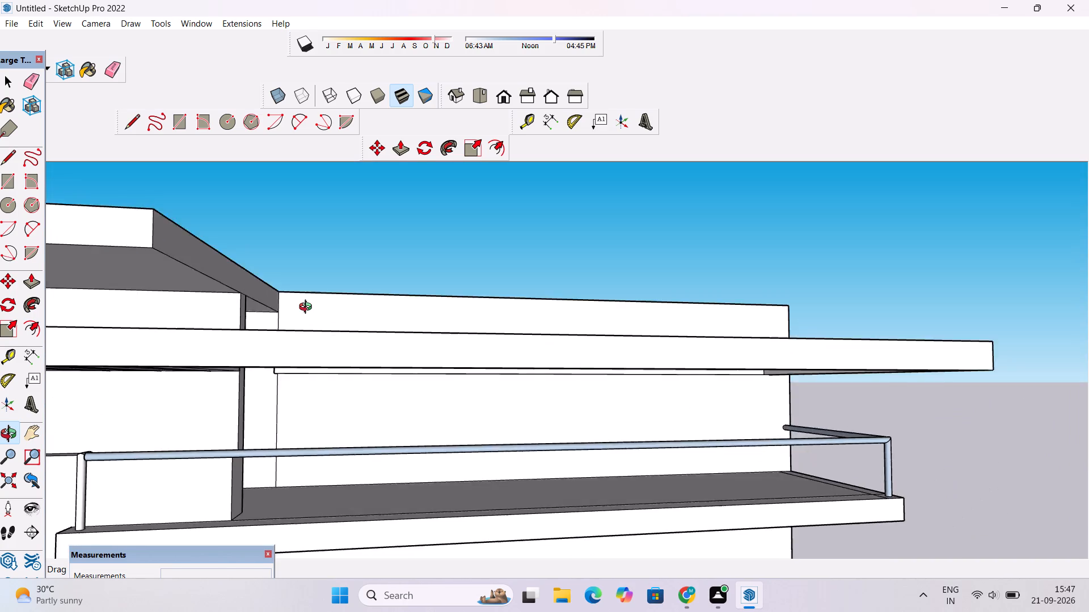
scroll(308, 308, down, 7)
drag(505, 319, 413, 466)
scroll(357, 341, up, 4)
drag(361, 342, 387, 344)
shift+drag(365, 339, 366, 339)
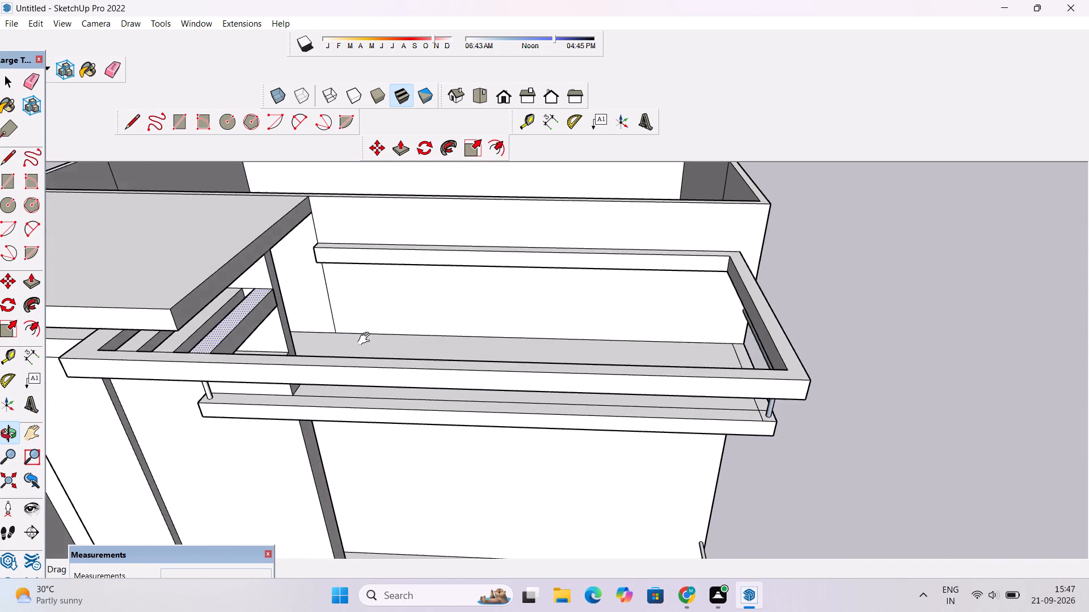
shift+drag(366, 339, 441, 386)
scroll(402, 382, up, 1)
shift+drag(403, 385, 430, 402)
scroll(421, 398, up, 1)
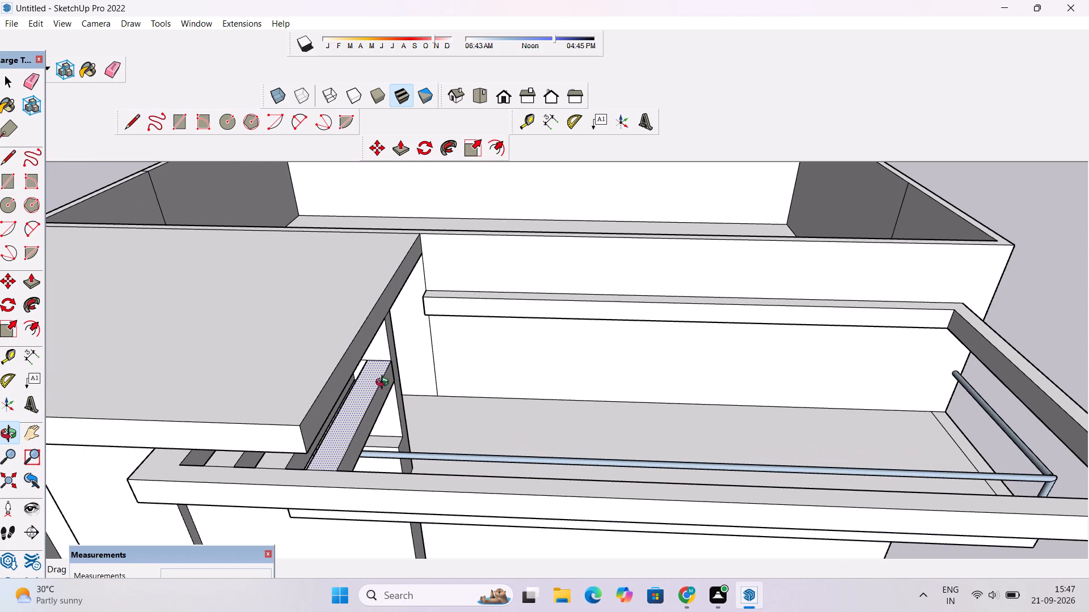
scroll(327, 373, down, 2)
Draw a full-height rectangle, about 1' 8" wide and 2' high, on the wall beam's face near its canopy-side end.
key(r)
scroll(434, 321, up, 5)
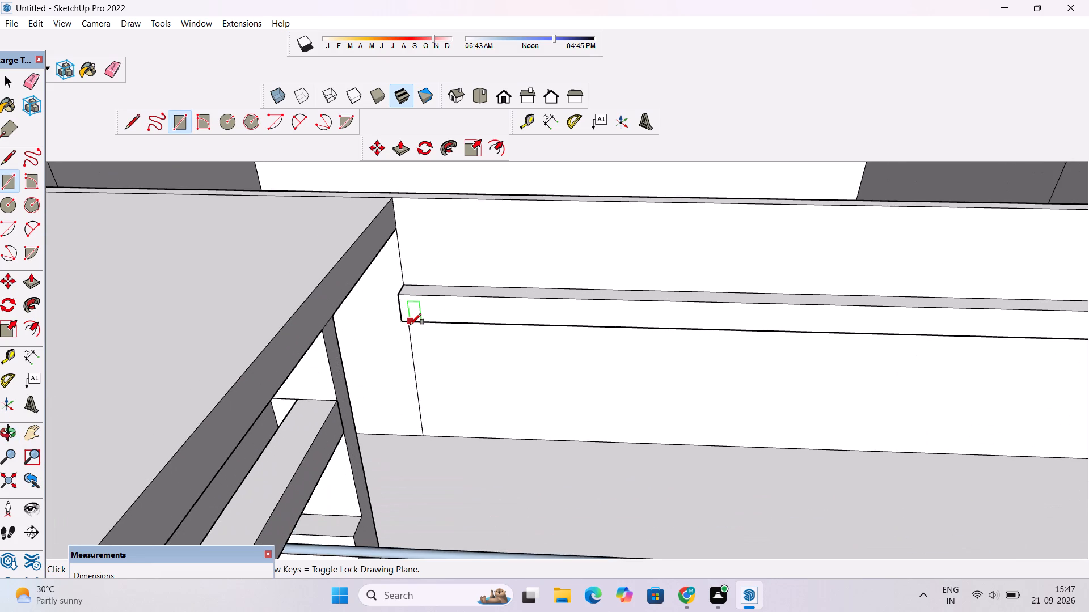
scroll(410, 325, down, 6)
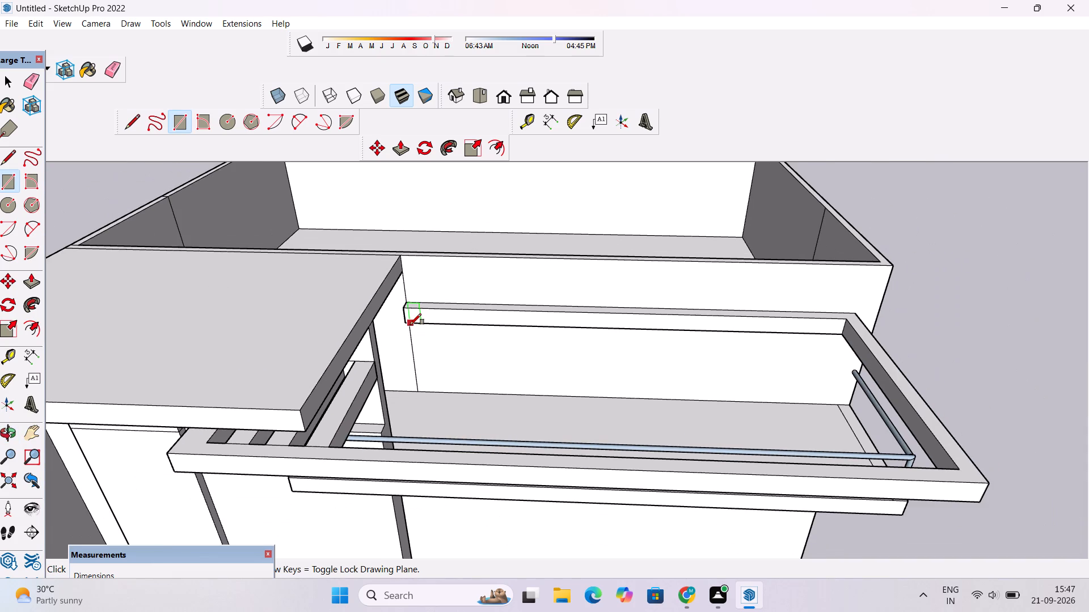
scroll(410, 325, up, 7)
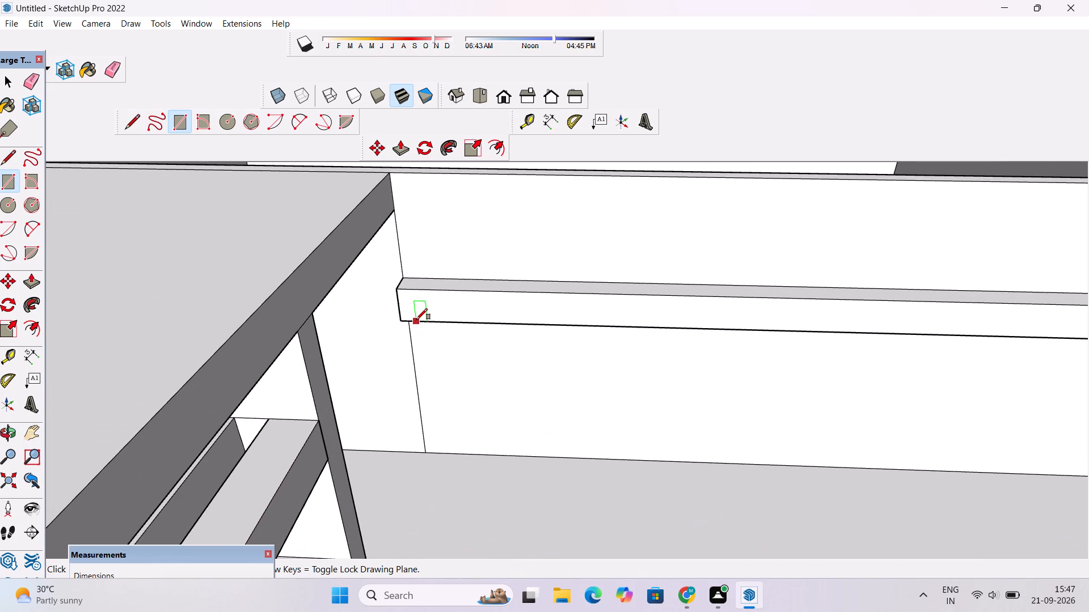
click(419, 322)
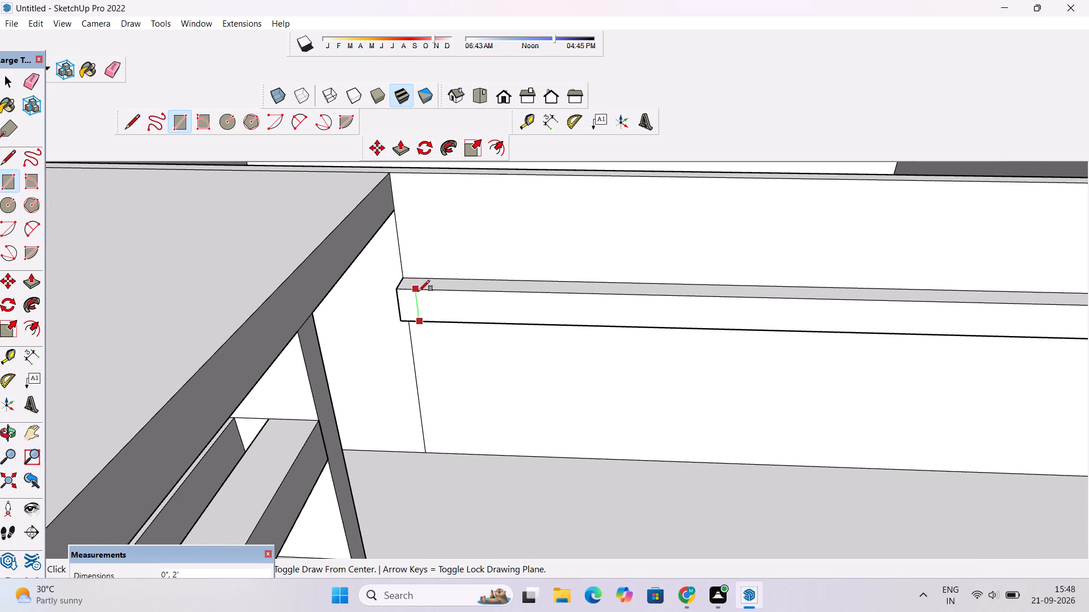
click(445, 292)
key(space)
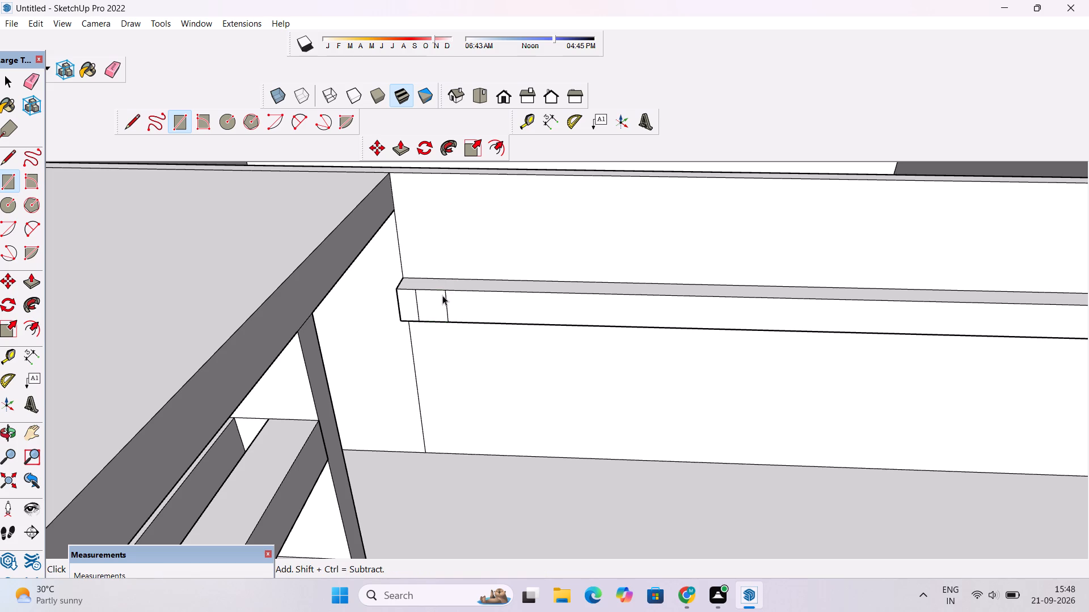
Copy the rectangle along the wall beam's face, leaving a one-rectangle gap, and copy that one 1' 8" further along.
double_click(438, 297)
key(m)
scroll(437, 300, down, 1)
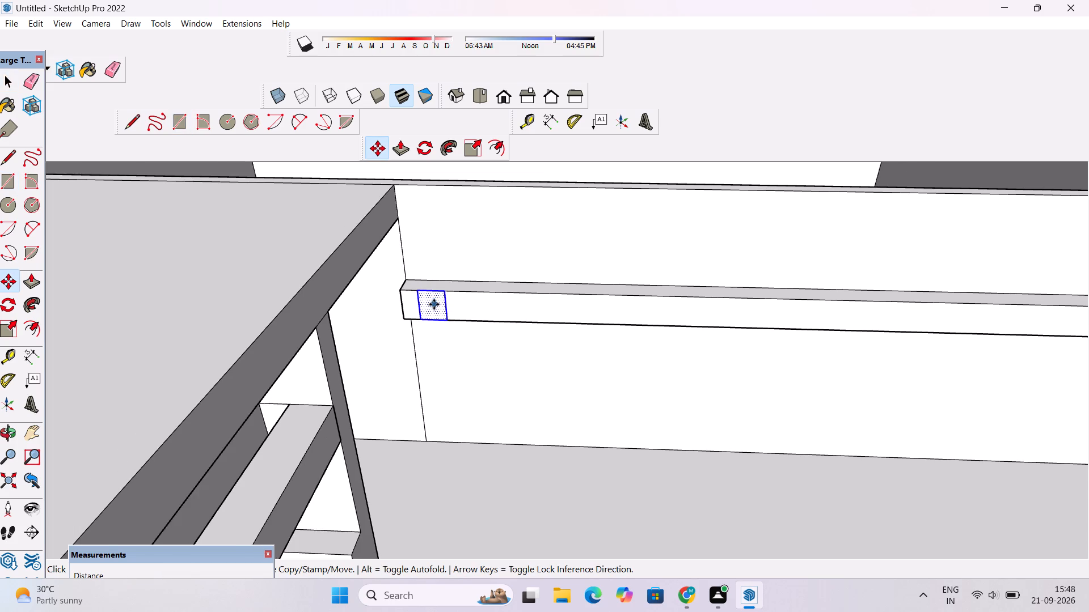
scroll(434, 304, up, 2)
click(417, 290)
scroll(444, 294, down, 2)
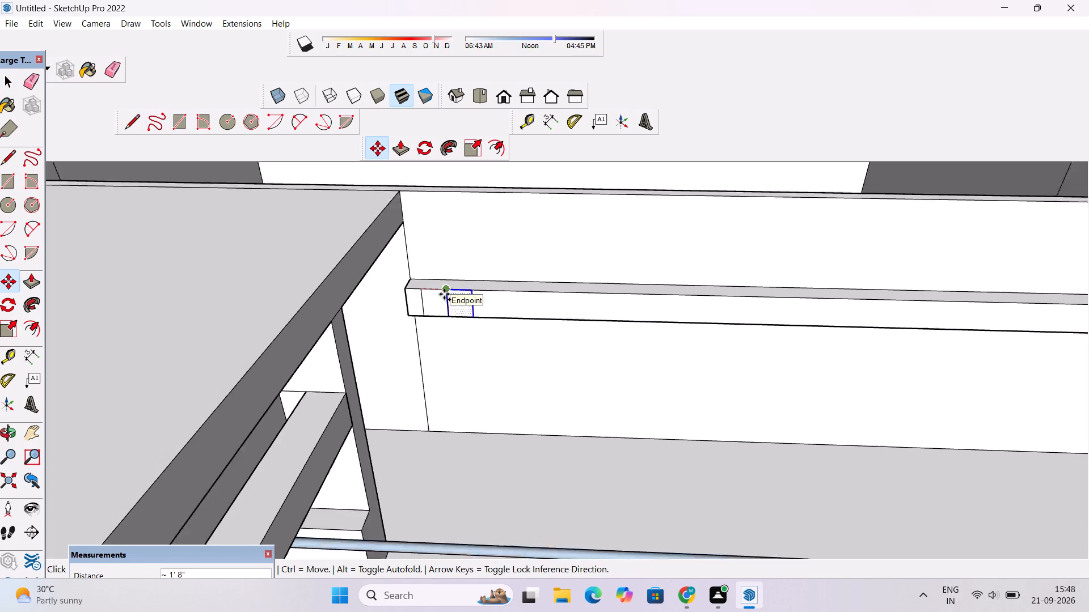
scroll(444, 294, down, 4)
click(465, 296)
click(465, 294)
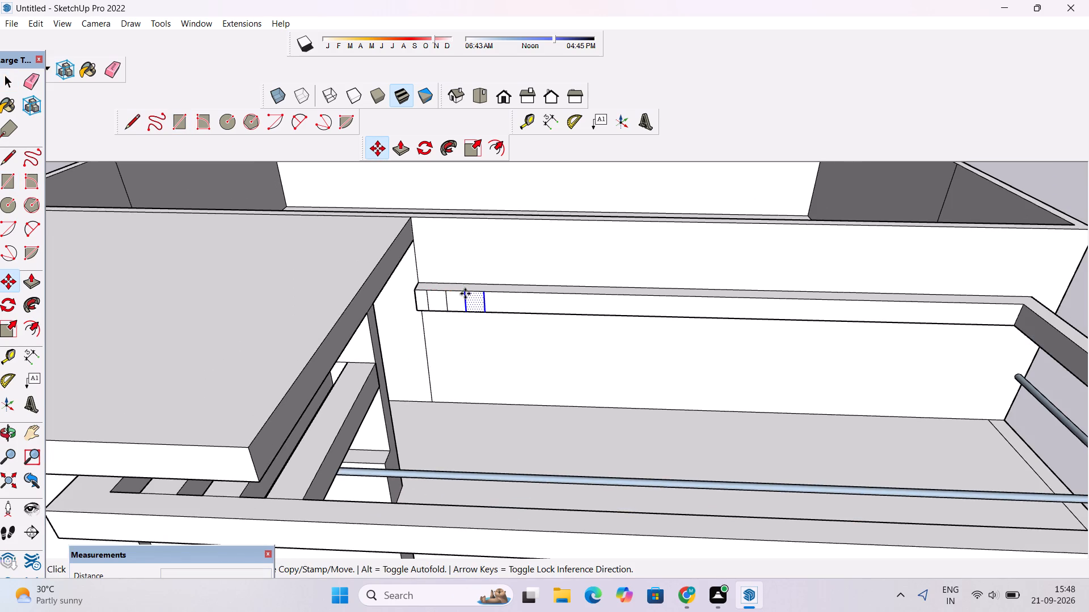
scroll(489, 293, up, 6)
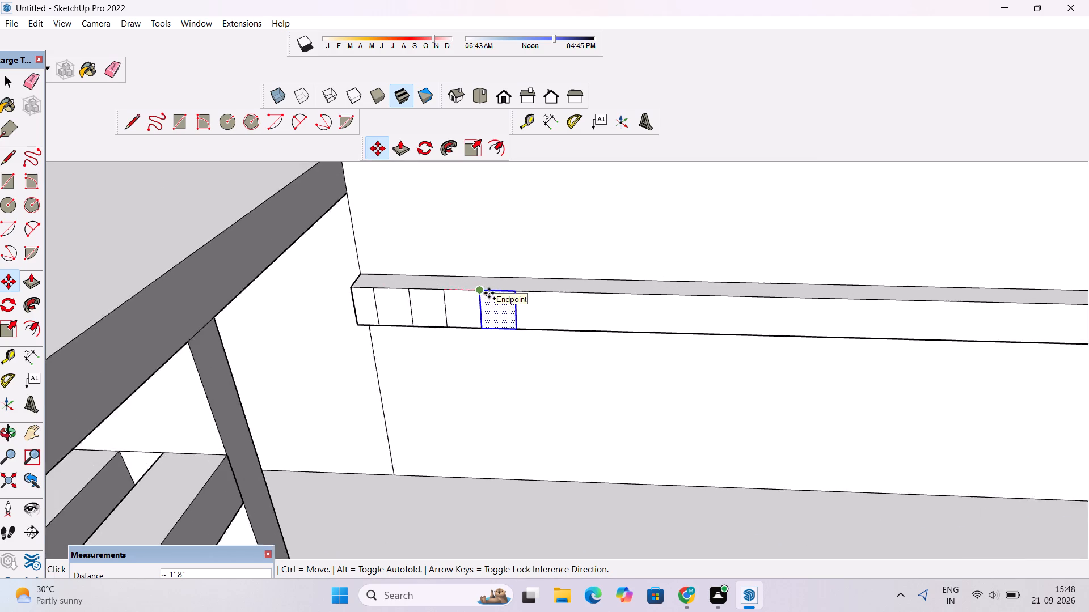
scroll(489, 293, up, 2)
click(489, 293)
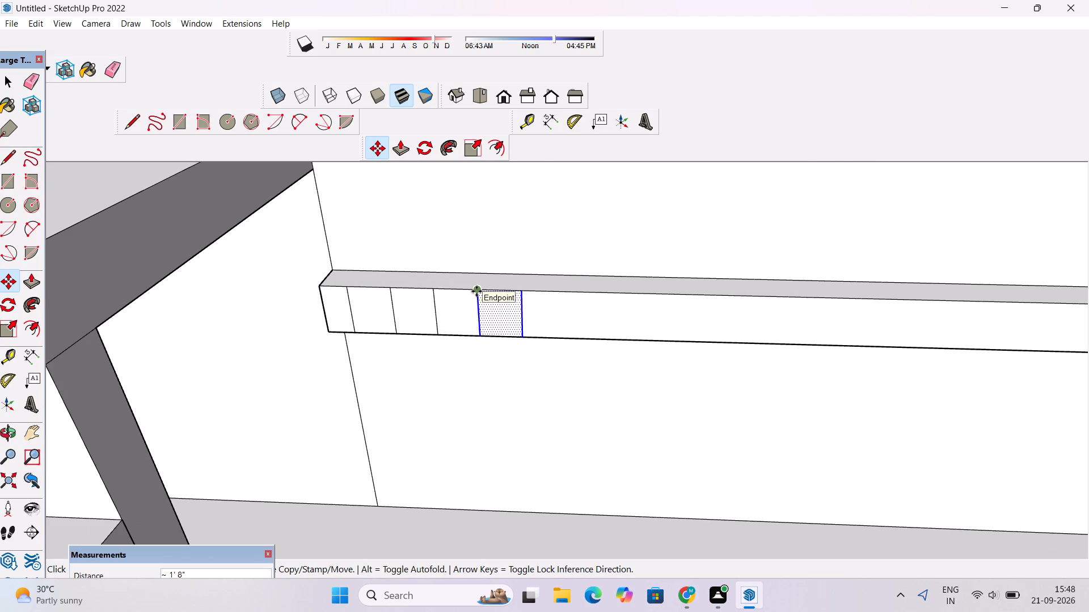
Array the last rectangle along the wall beam's face as nine copies spaced 3.2' apart.
click(476, 291)
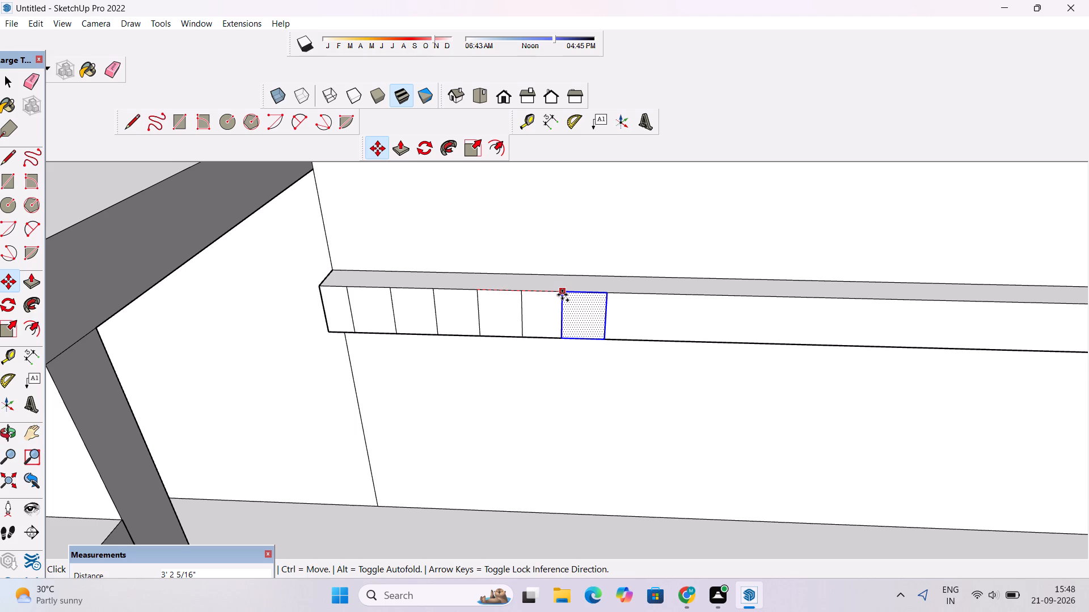
text(3.2')
key(Return)
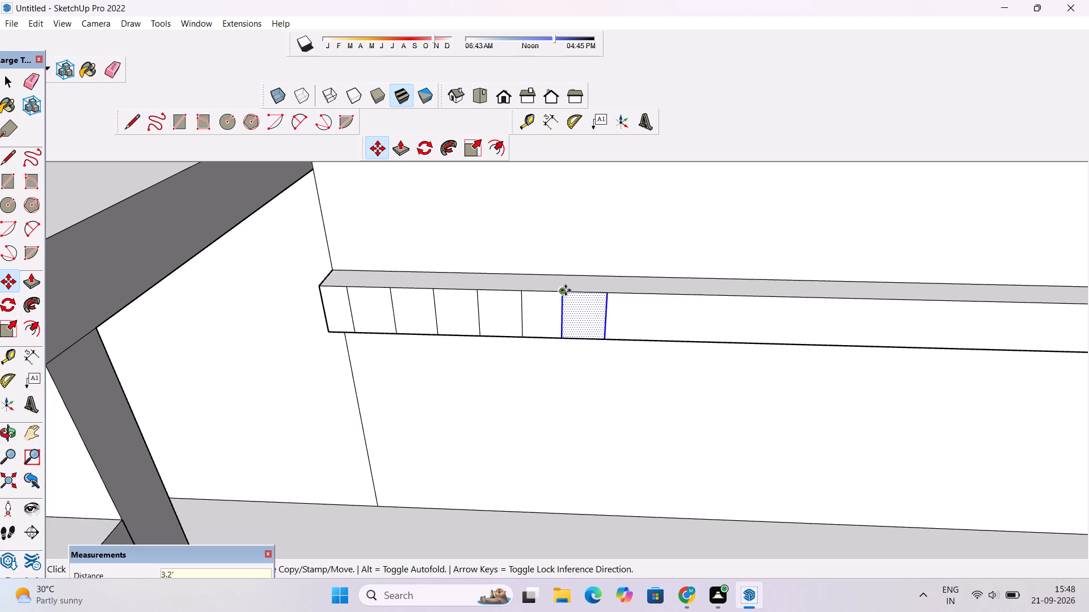
key(asterisk)
key(9)
key(Return)
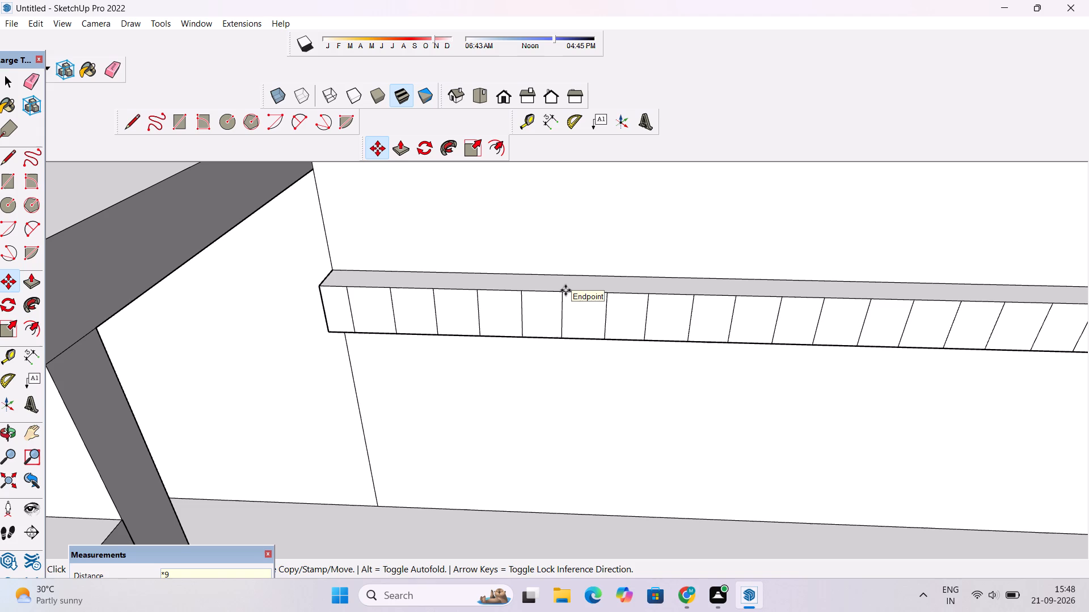
Array the last rectangle along the wall beam's face as four more copies spaced about 3' 2 3/8", towards the beam's far end.
scroll(555, 296, down, 10)
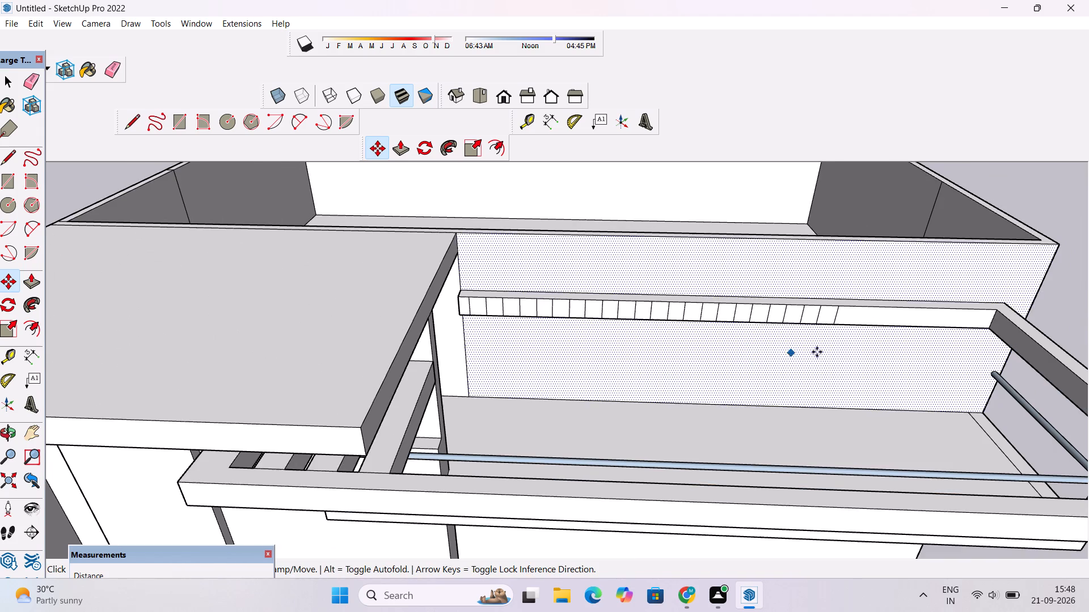
scroll(961, 309, up, 3)
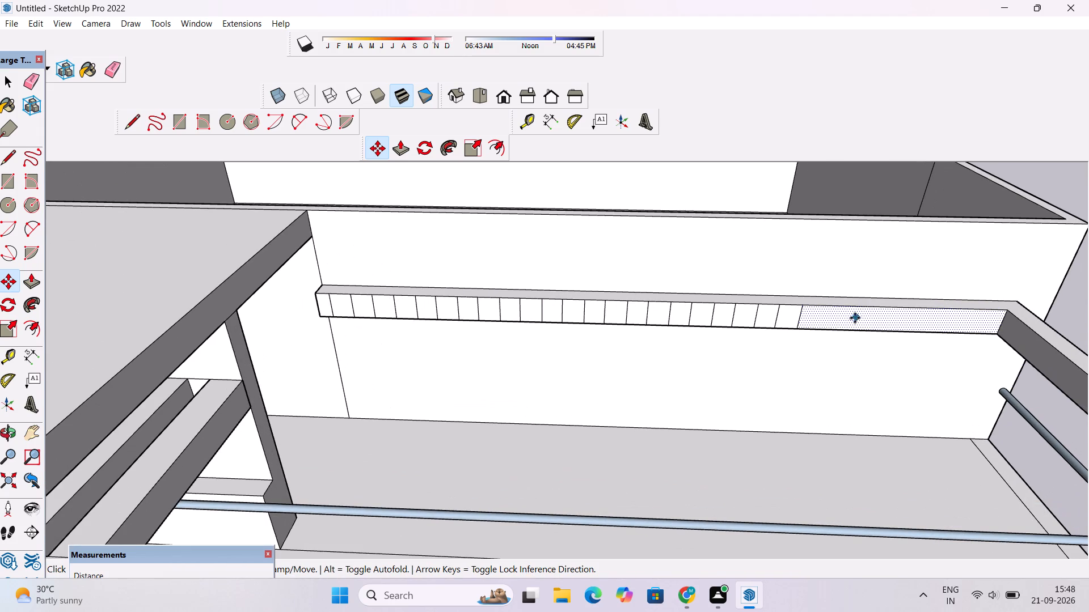
scroll(813, 315, up, 6)
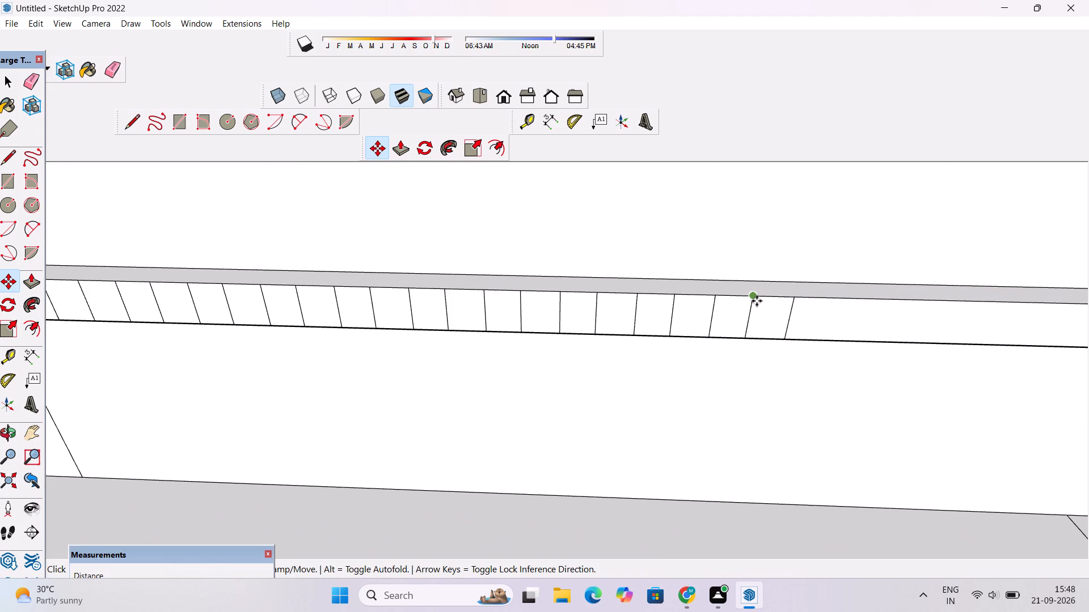
key(space)
double_click(761, 316)
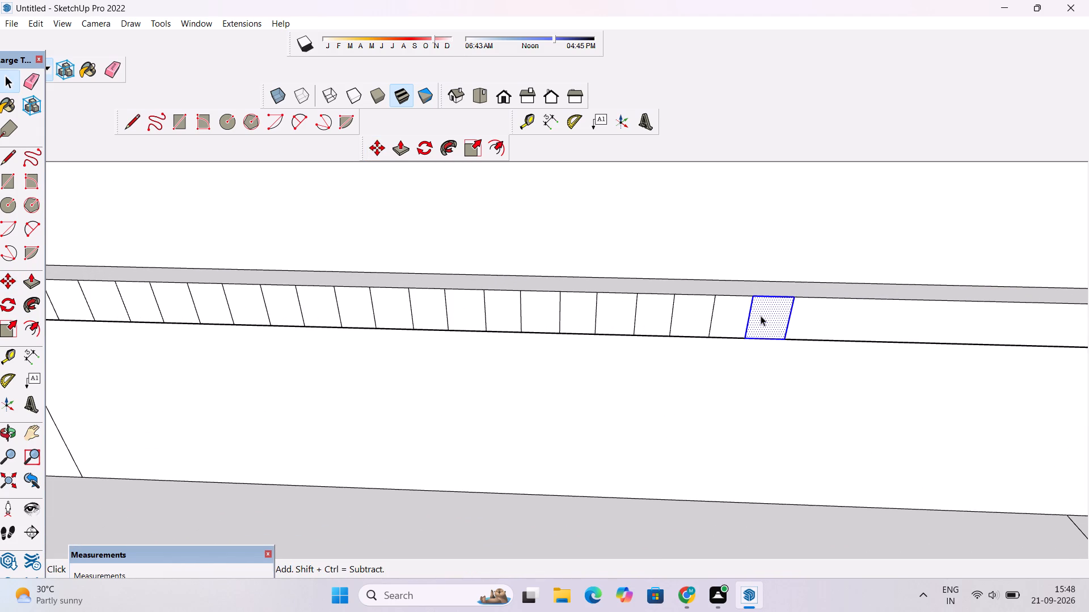
key(m)
click(753, 297)
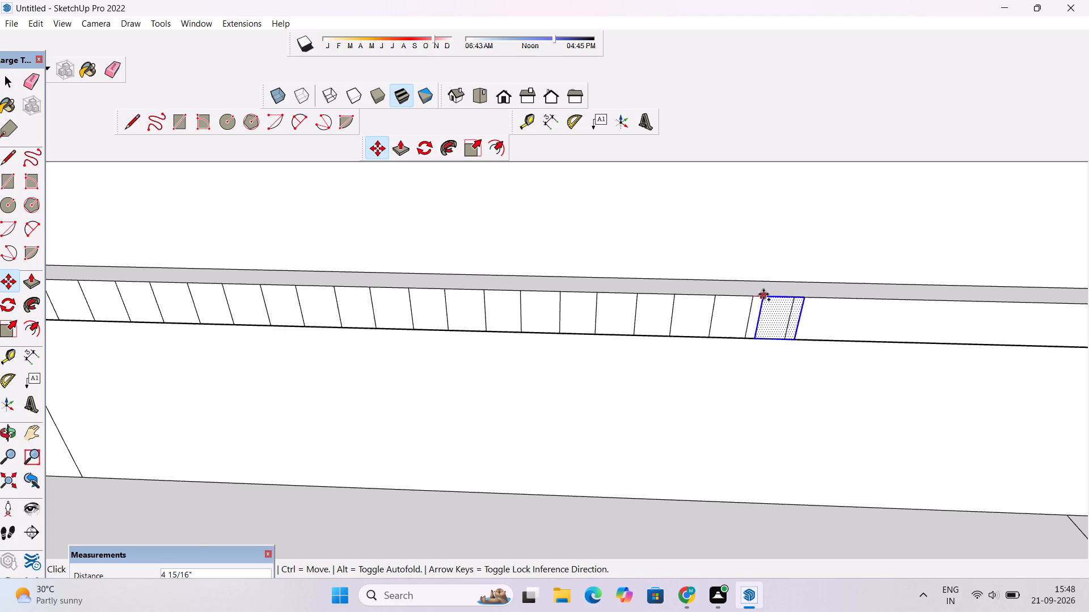
scroll(763, 294, down, 5)
click(802, 298)
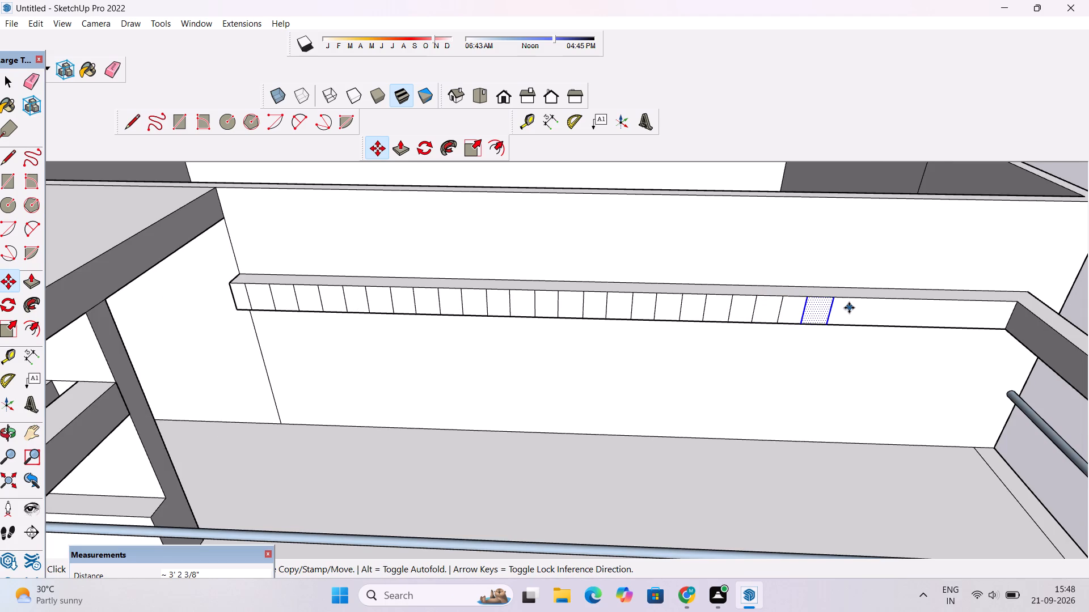
text(*4)
key(Return)
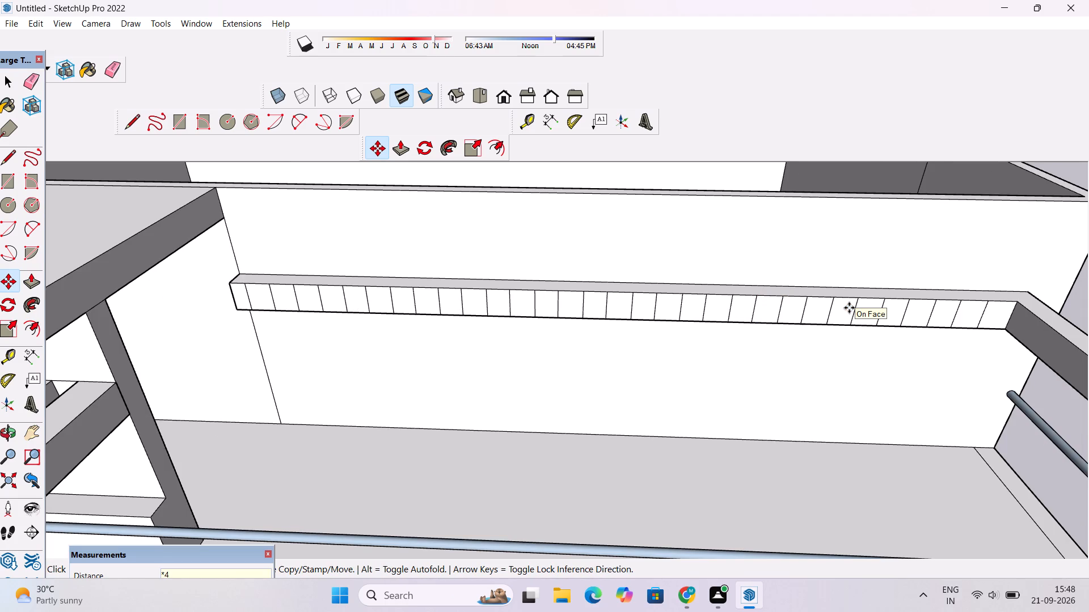
Extrude the rectangle nearest the canopy 25' 6" out from the wall beam to the front beam's inner face, forming a slat.
scroll(792, 303, down, 4)
key(o)
drag(800, 360, 807, 291)
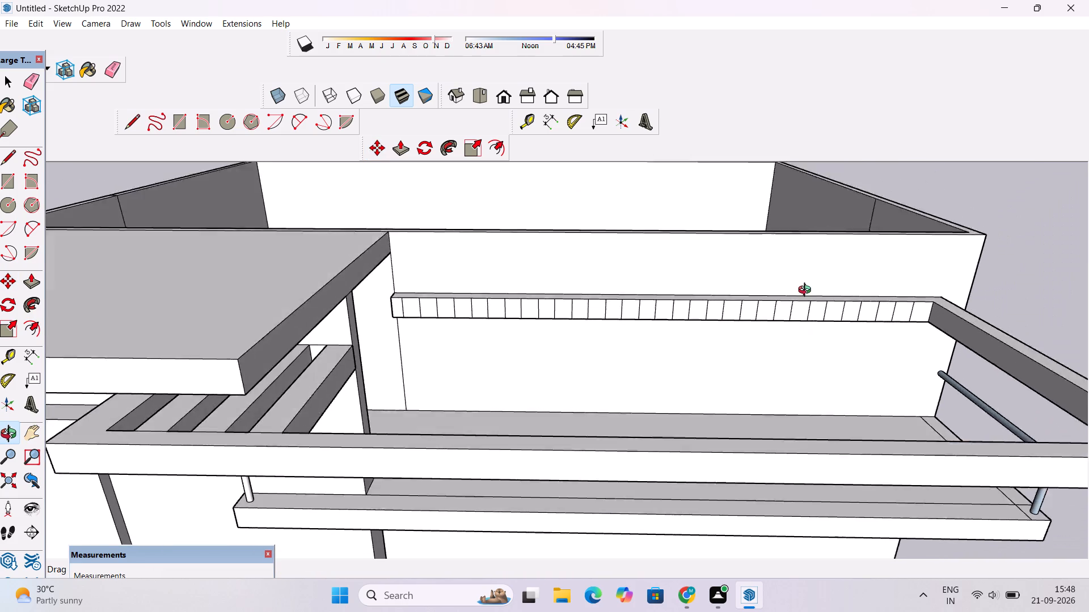
drag(807, 291, 807, 297)
drag(792, 335, 743, 338)
scroll(743, 338, down, 2)
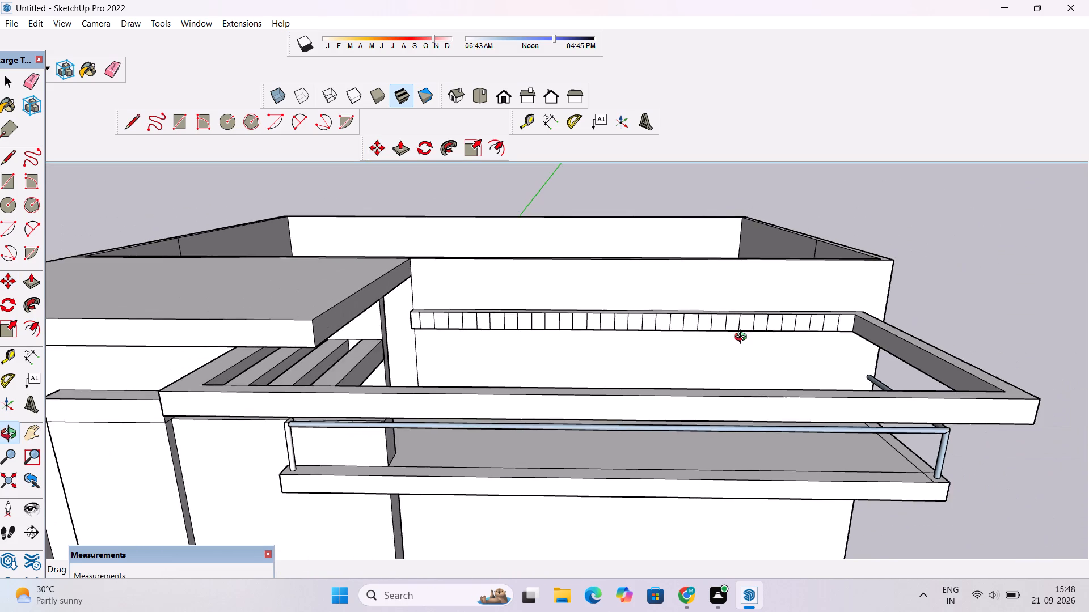
drag(743, 338, 738, 384)
scroll(409, 325, up, 7)
drag(420, 328, 430, 328)
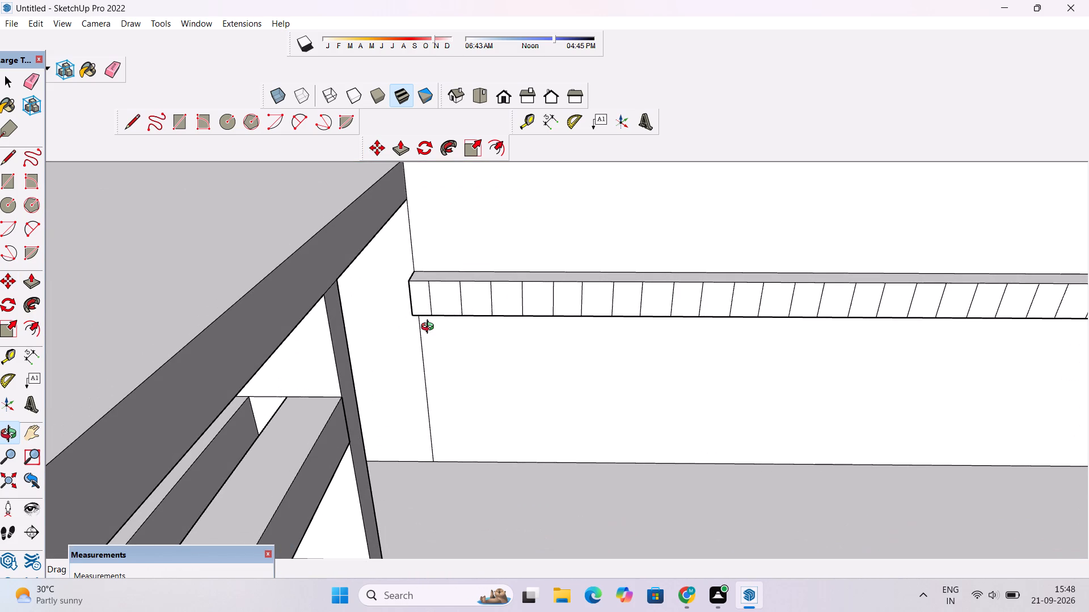
key(p)
click(449, 300)
scroll(444, 314, down, 5)
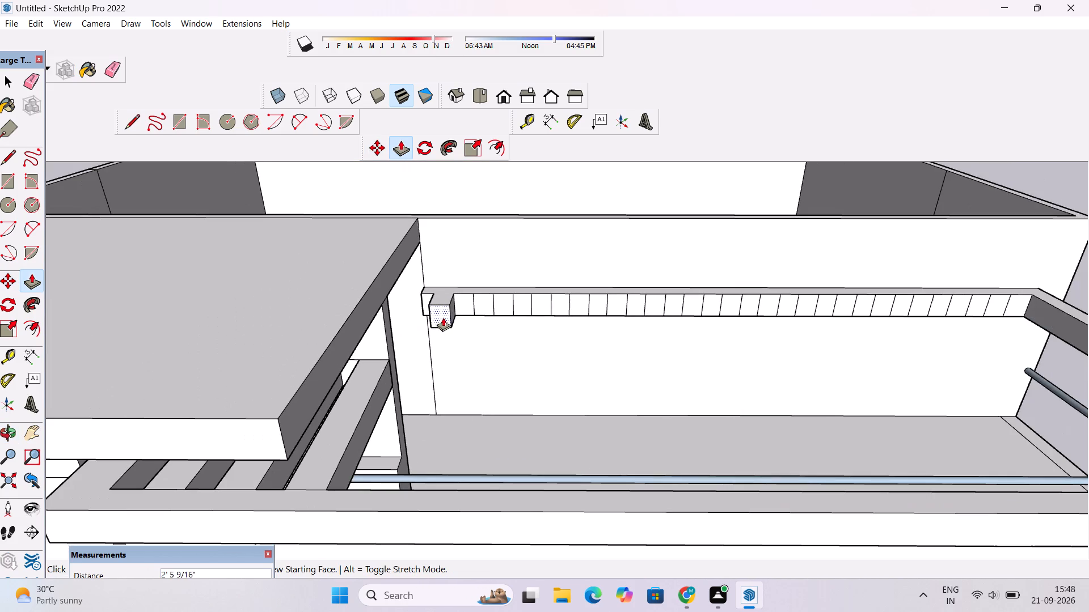
scroll(443, 335, up, 2)
scroll(443, 335, down, 4)
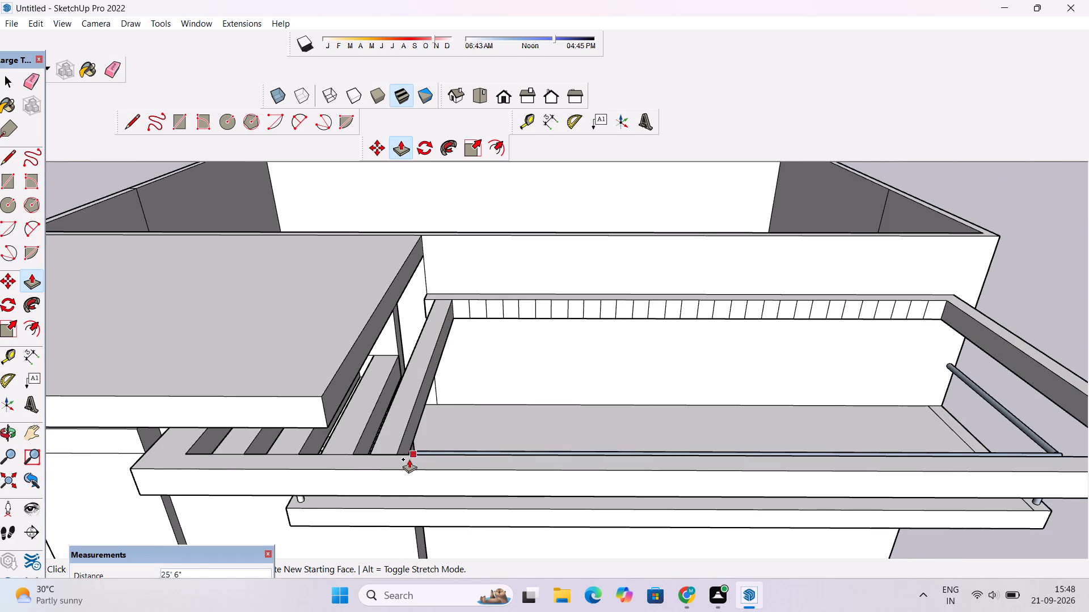
scroll(408, 459, up, 10)
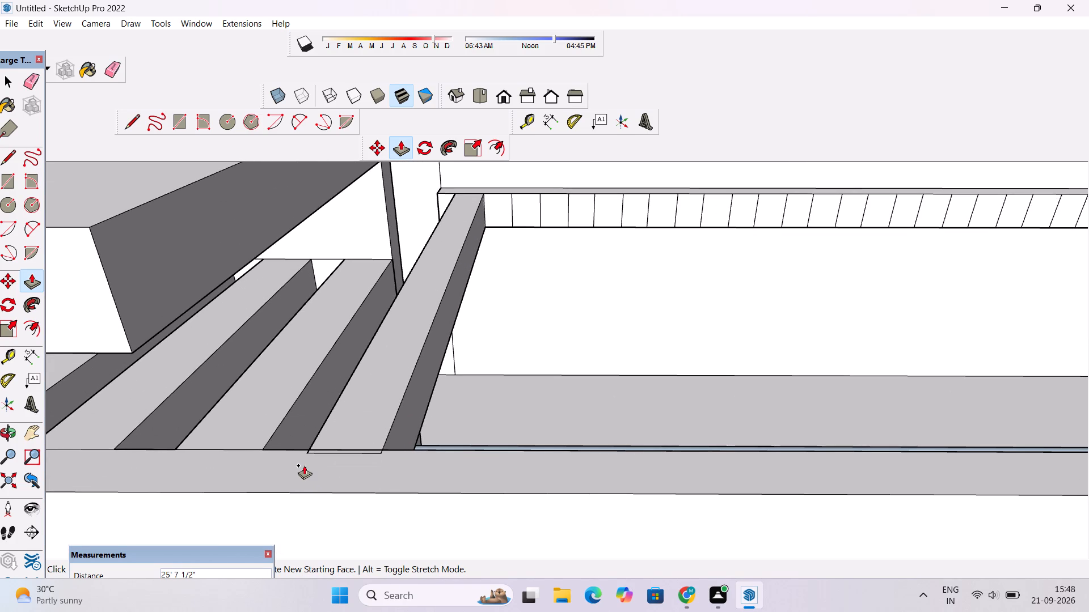
click(303, 450)
scroll(356, 437, down, 1)
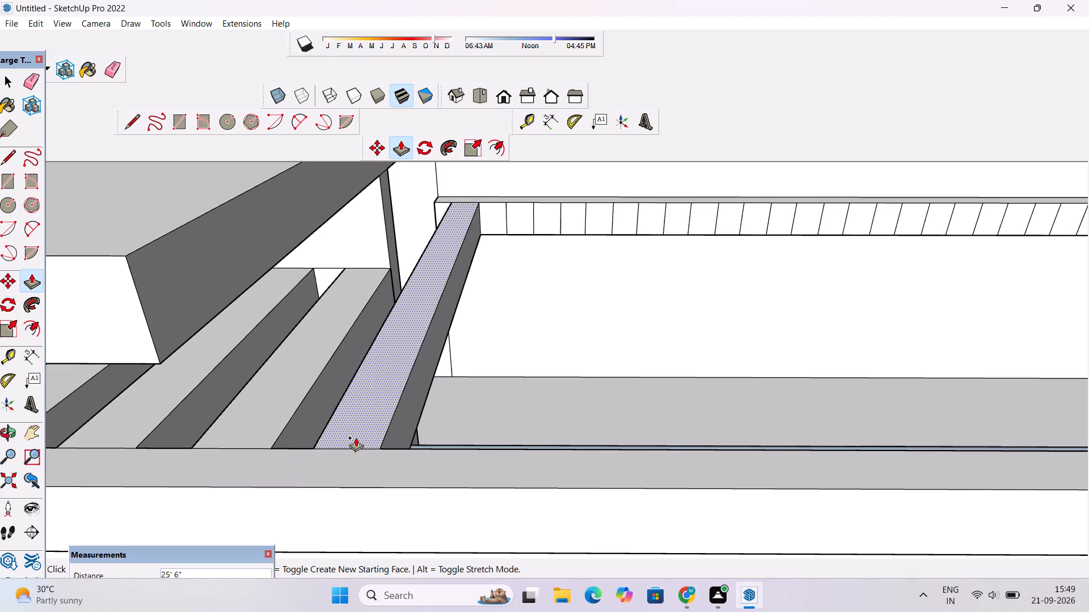
Examine the extruded slat and the upper balcony's beam frame from the balcony side, from below and from the building's front.
key(o)
drag(618, 411, 181, 350)
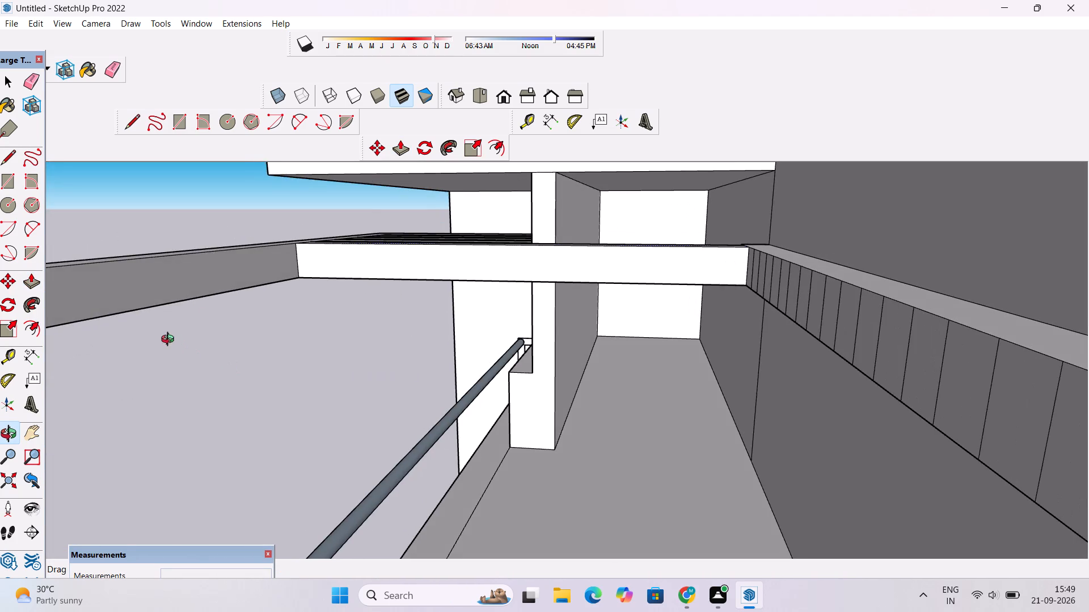
drag(246, 303, 362, 296)
scroll(364, 296, down, 4)
drag(358, 324, 505, 357)
scroll(513, 356, down, 8)
drag(513, 356, 596, 360)
scroll(555, 368, down, 6)
drag(473, 375, 602, 311)
scroll(648, 354, down, 5)
drag(530, 342, 495, 260)
scroll(518, 311, up, 3)
scroll(518, 311, down, 5)
drag(562, 318, 548, 359)
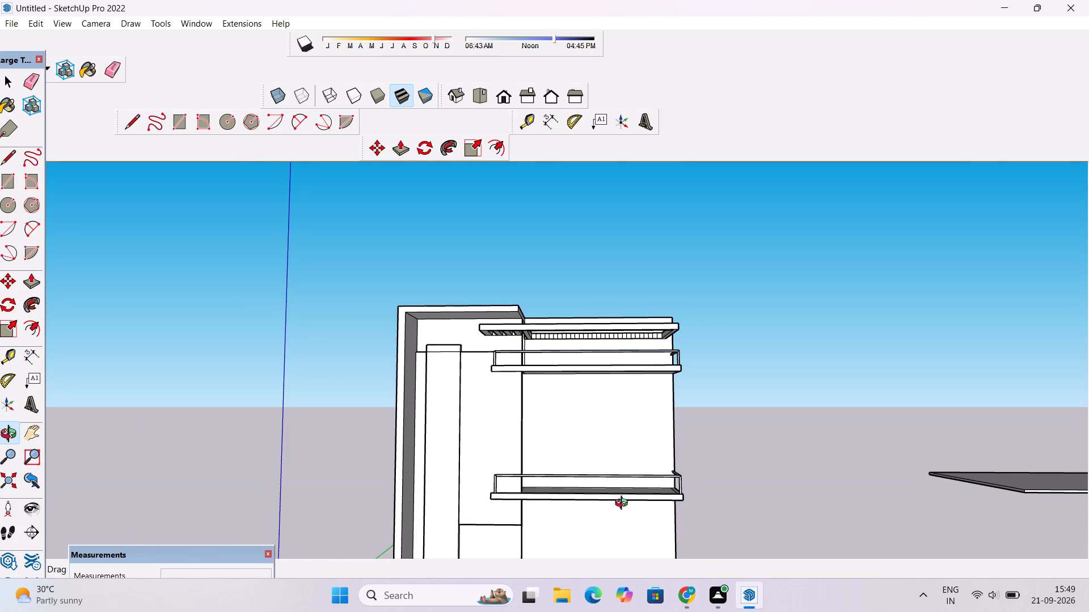